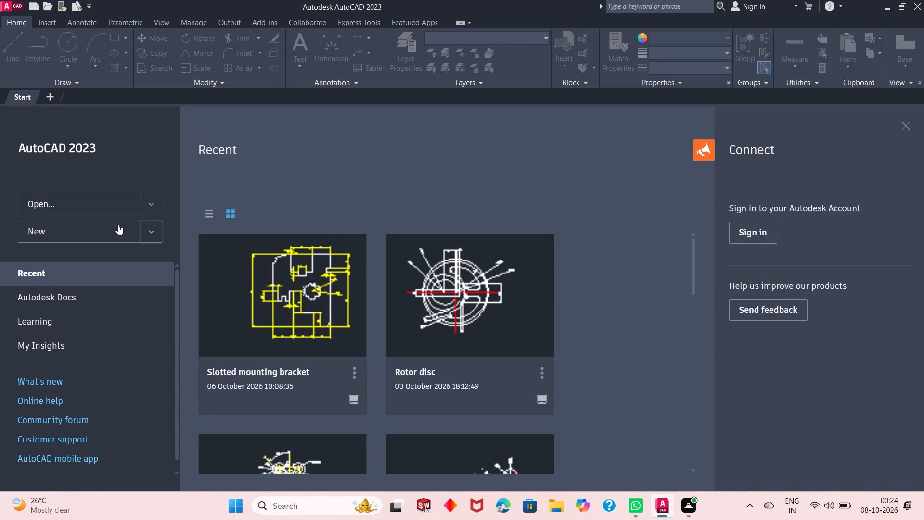
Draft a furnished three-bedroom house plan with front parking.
Create a new blank drawing.
left_click(93, 229)
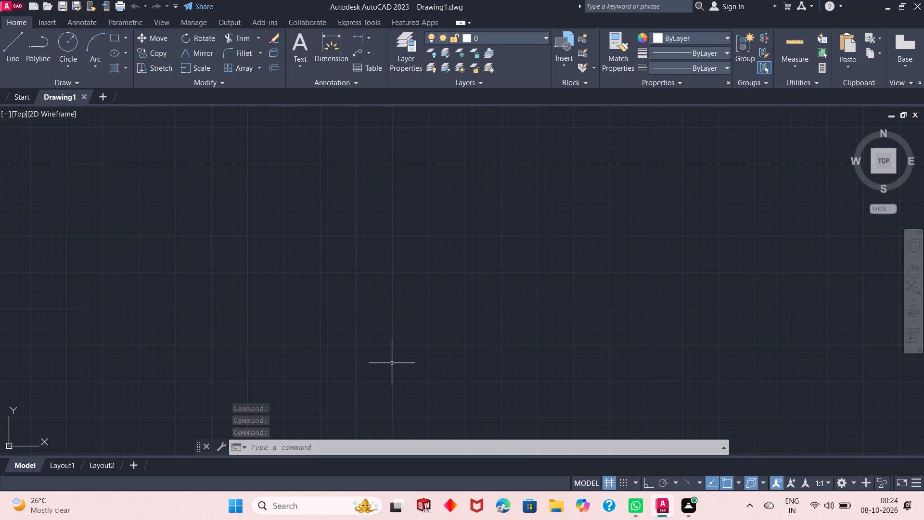
Turn on command log file recording with LOGFILEON.
left_click(277, 444)
type("log")
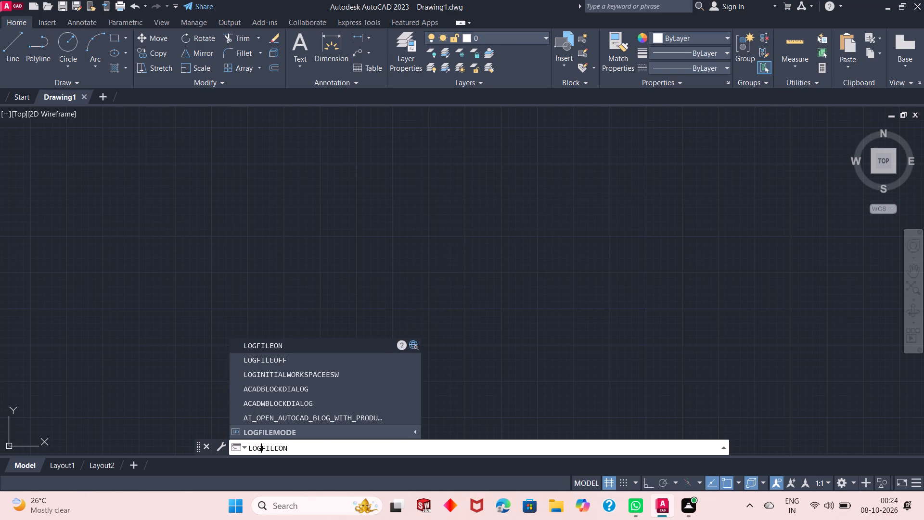
left_click(297, 347)
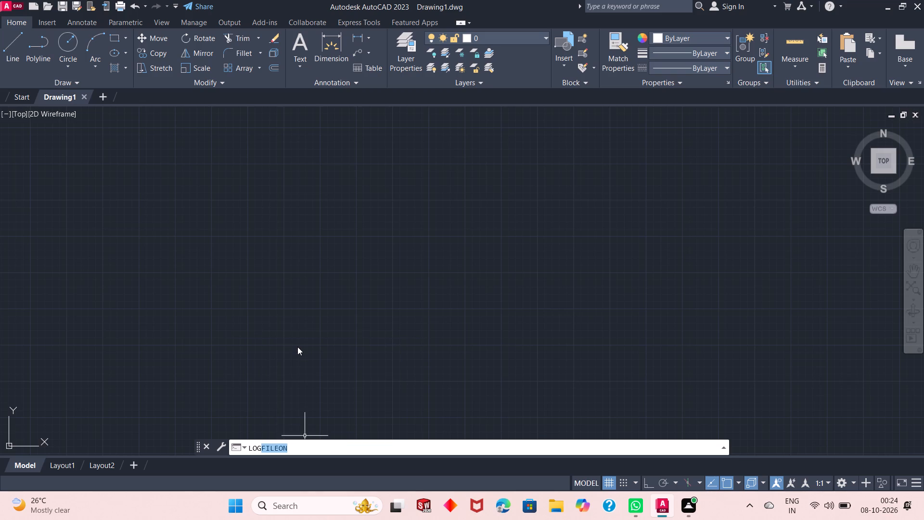
Set the model space limits with lower left corner 0,0 and upper right corner 100,100.
type("lim")
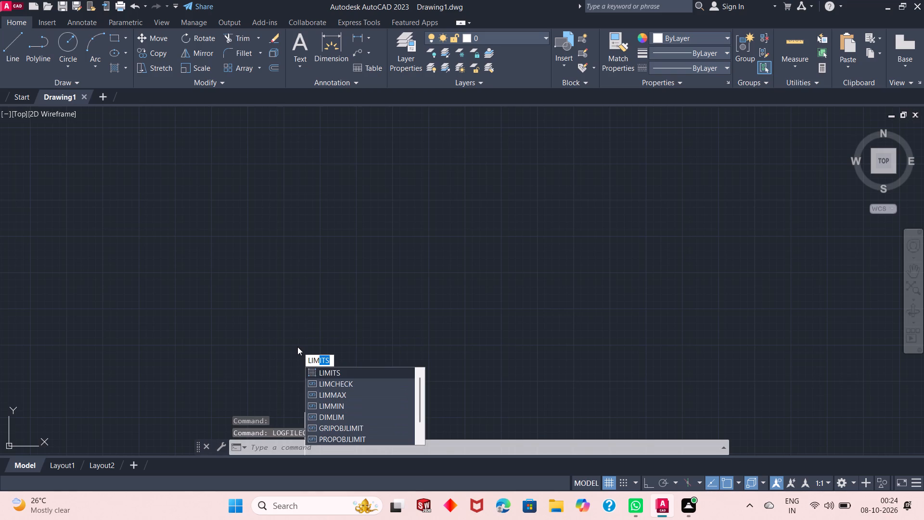
key("Return")
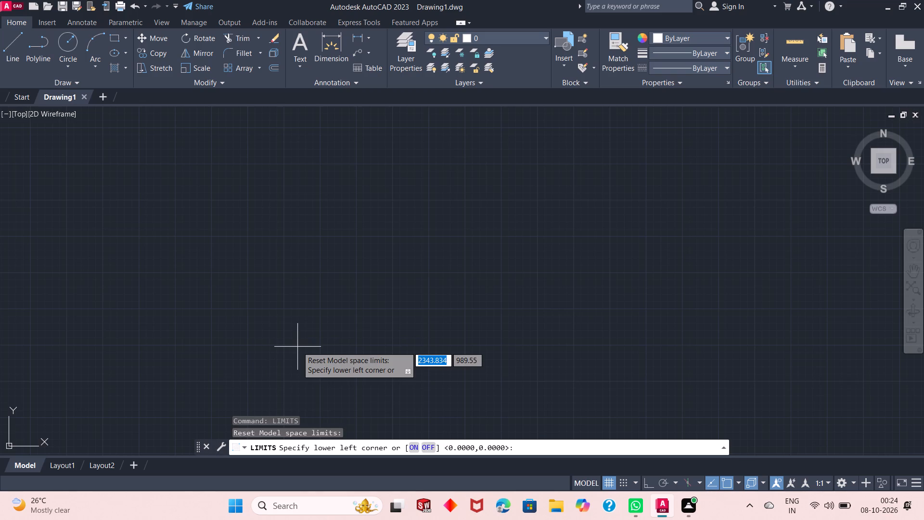
type("0.")
key("BackSpace")
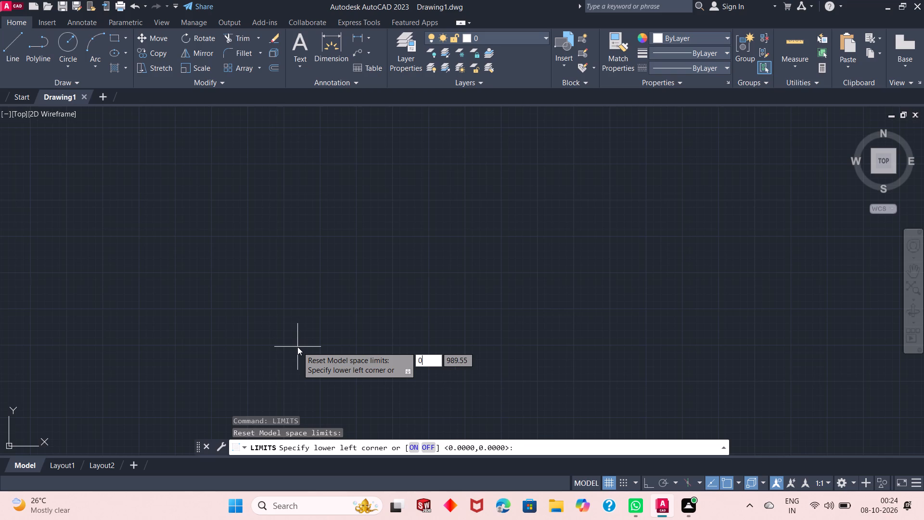
key("comma")
key("0")
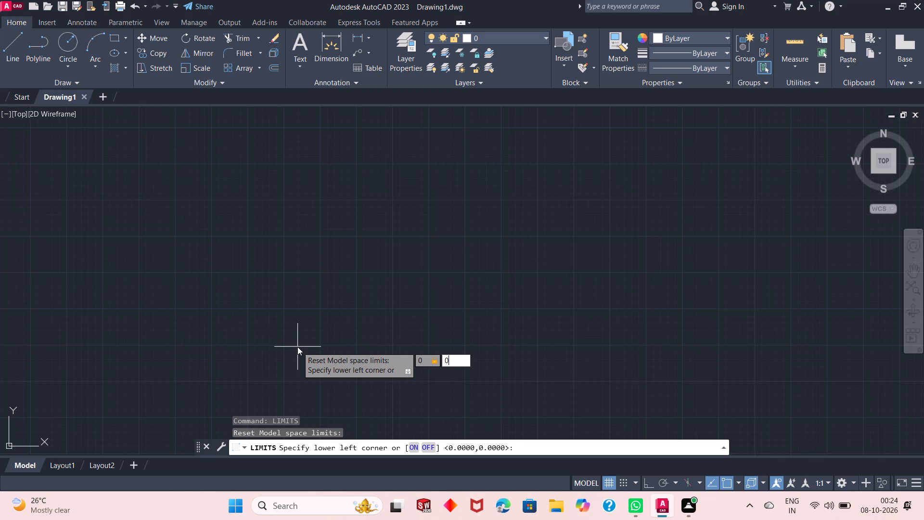
key("Return")
type("100,")
type("100")
key("Return")
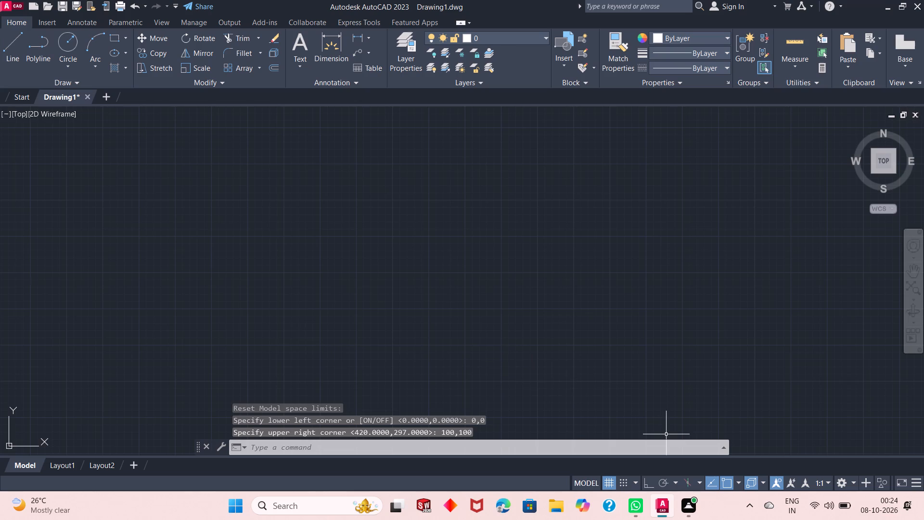
left_click(720, 449)
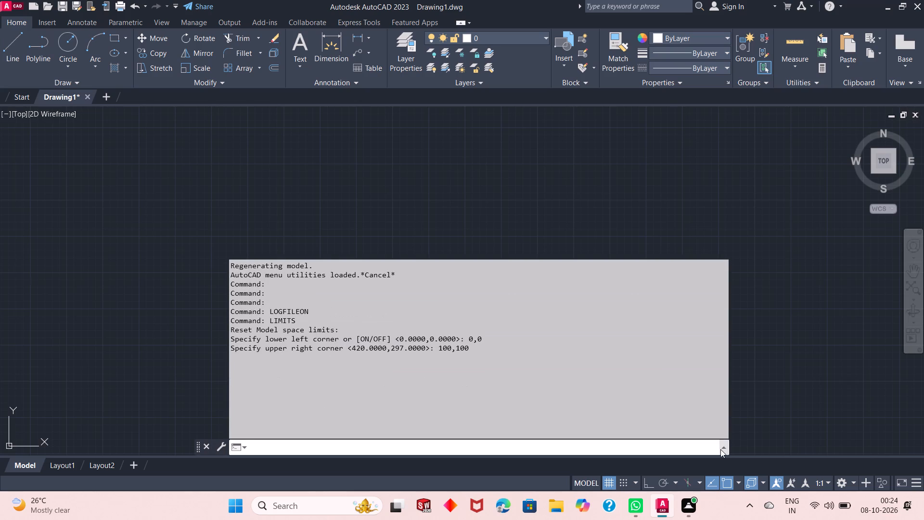
left_click(720, 449)
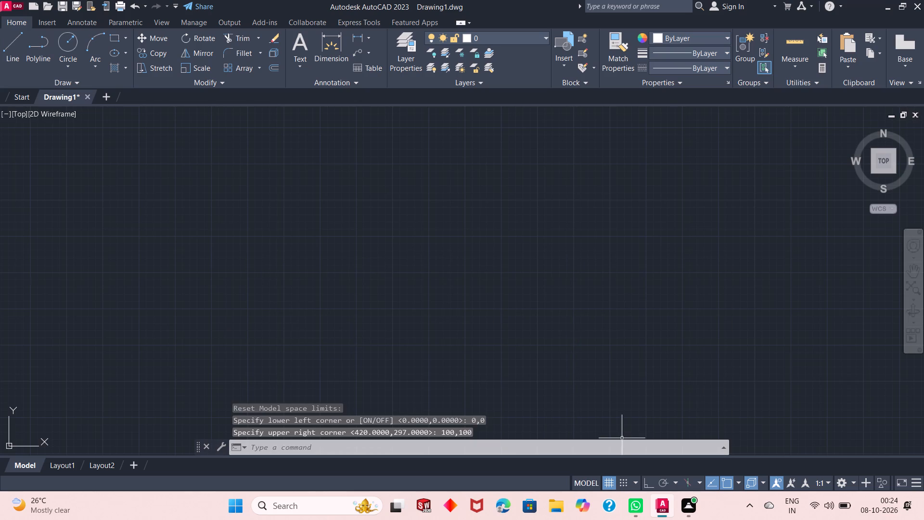
Configure the drawing units to Engineering length type, 0'-0" precision and Inches as the insertion scale.
type("un")
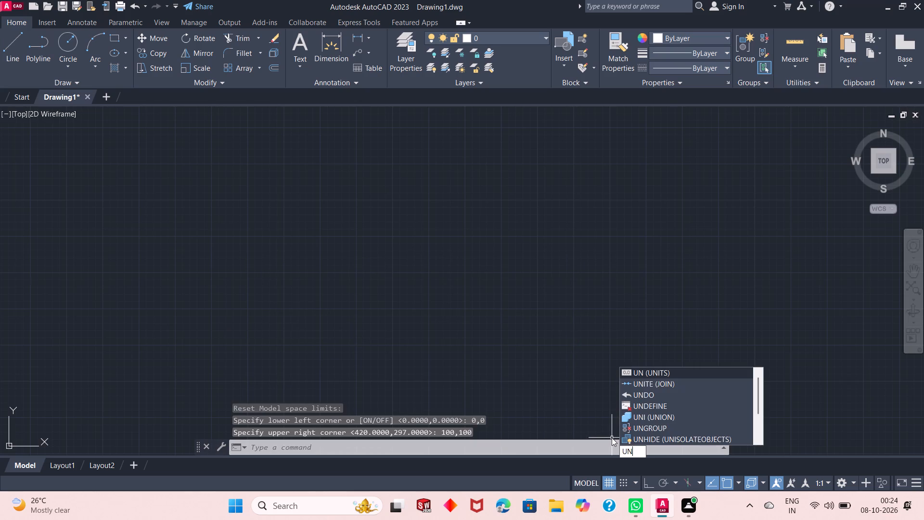
key("Return")
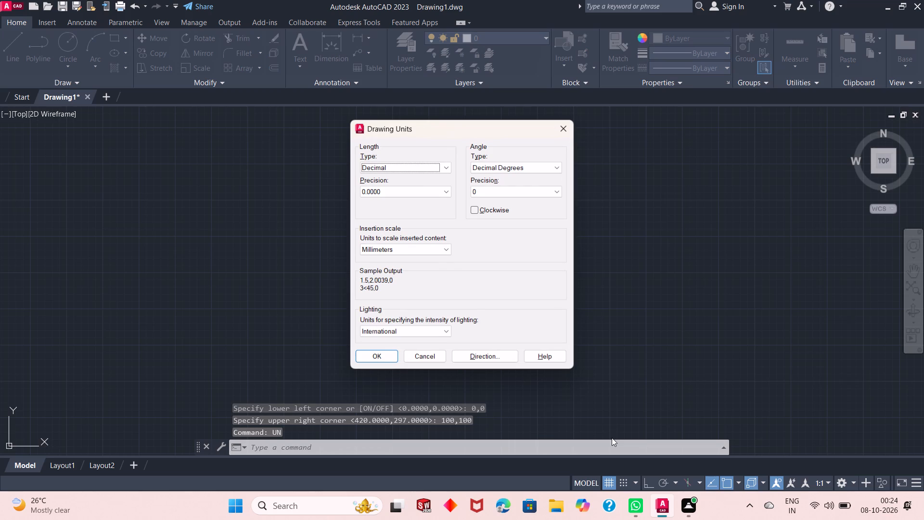
left_click(445, 170)
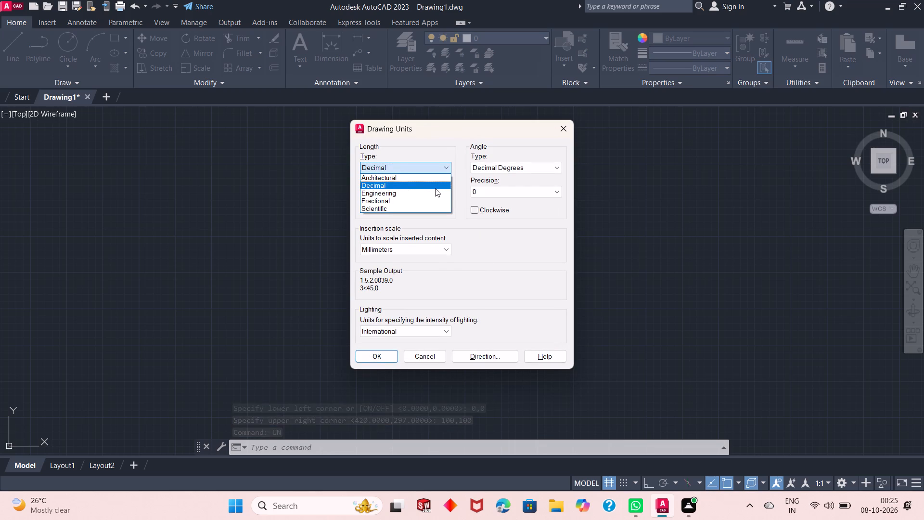
left_click(432, 192)
left_click(428, 190)
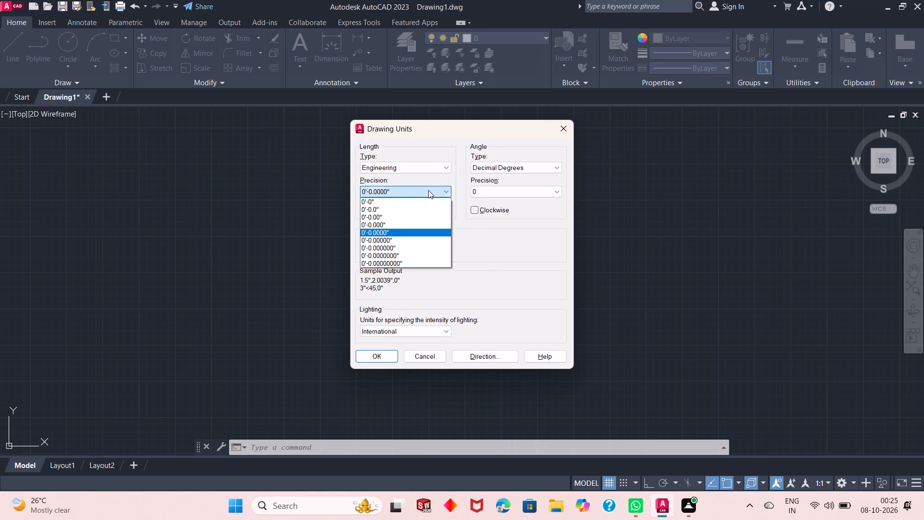
left_click(412, 199)
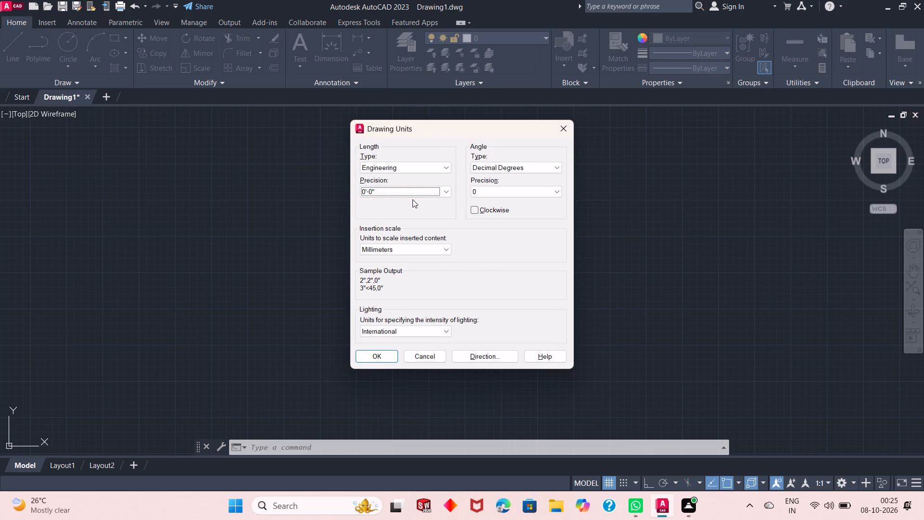
left_click(411, 251)
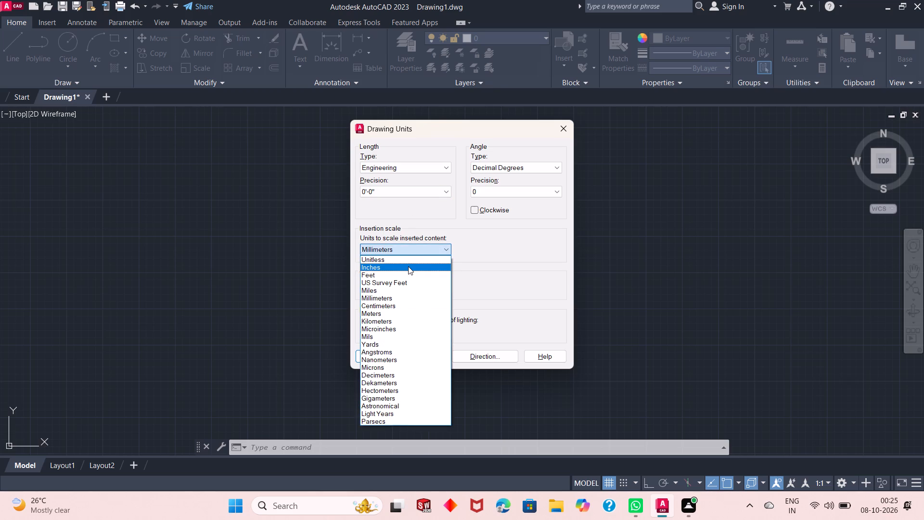
left_click(408, 266)
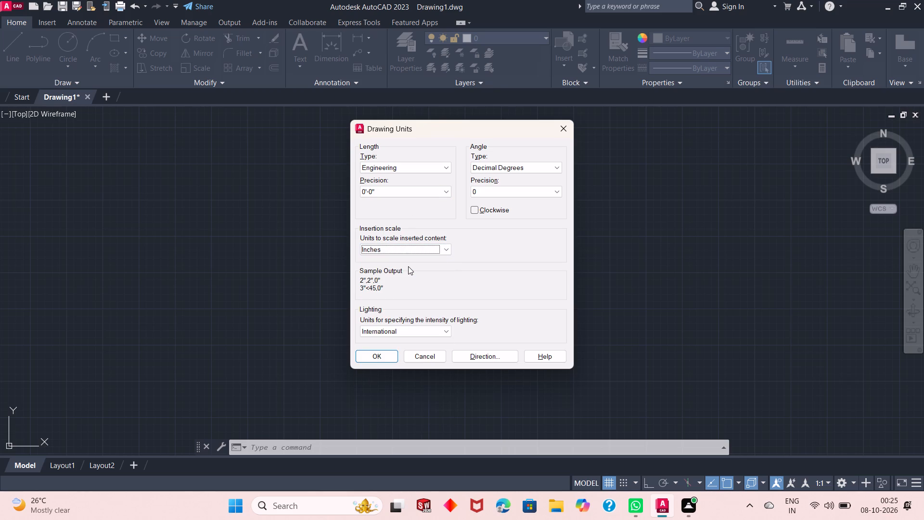
left_click(373, 357)
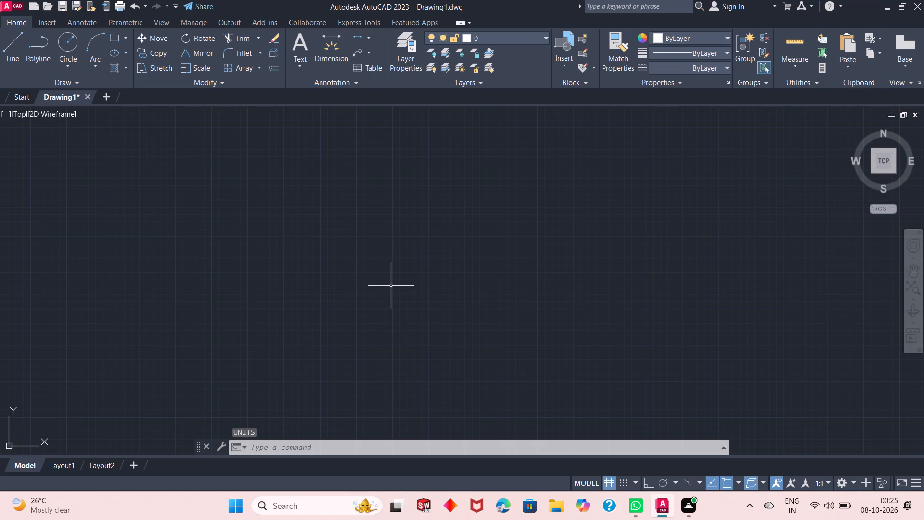
Modify the ISO-25 dimension style's primary units to Engineering format with 0'-0" precision, and set the style current.
key("d")
key("Return")
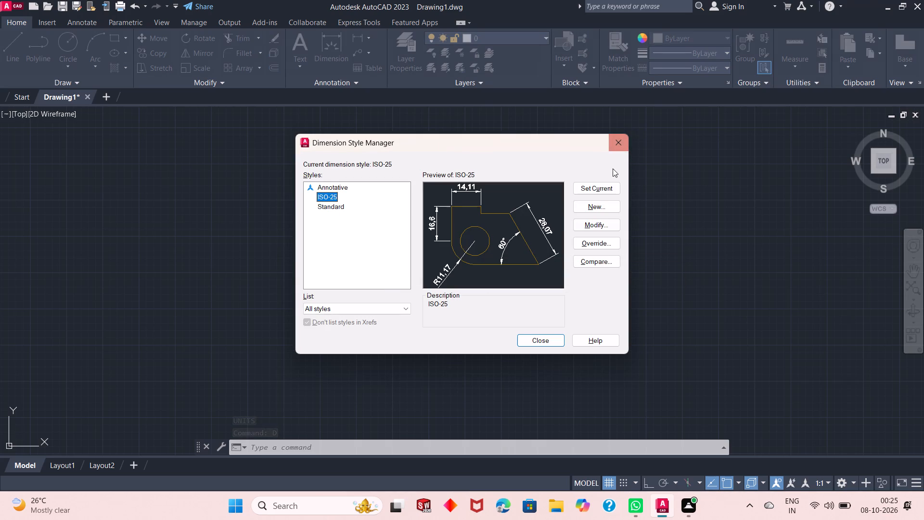
left_click(596, 224)
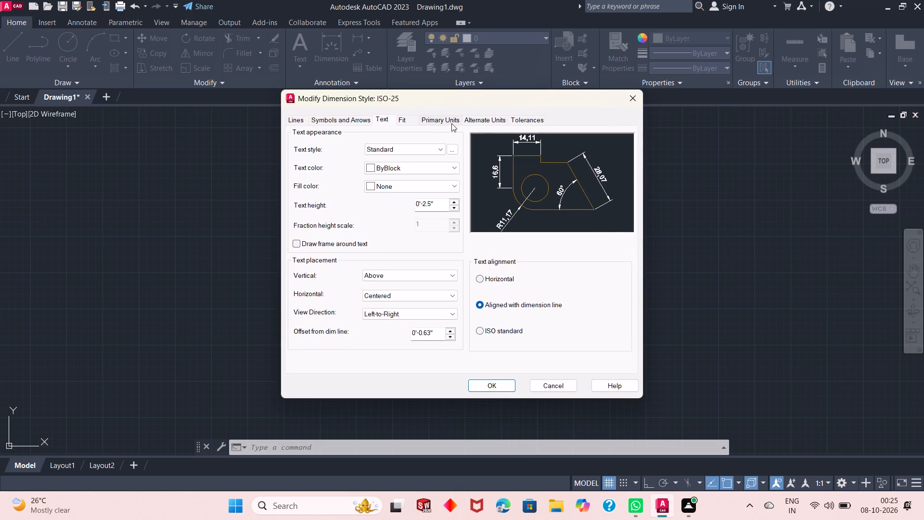
left_click(445, 122)
left_click(434, 147)
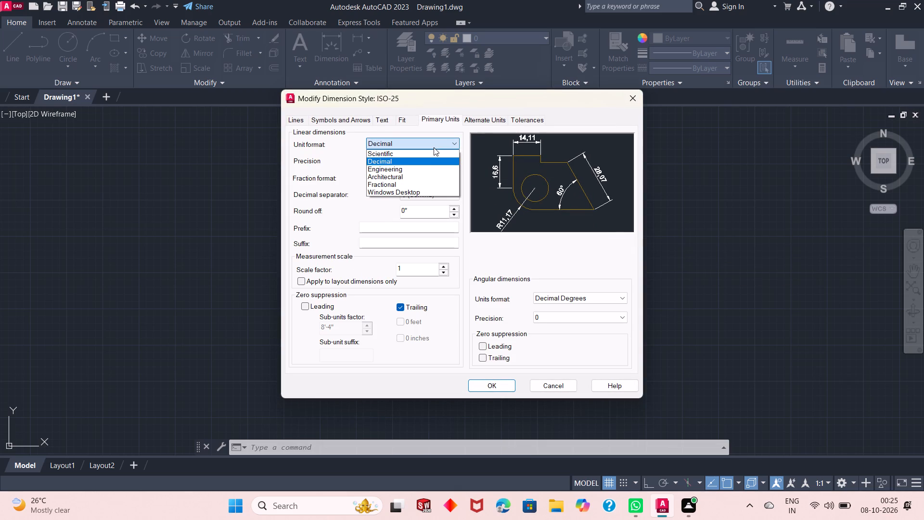
left_click(424, 168)
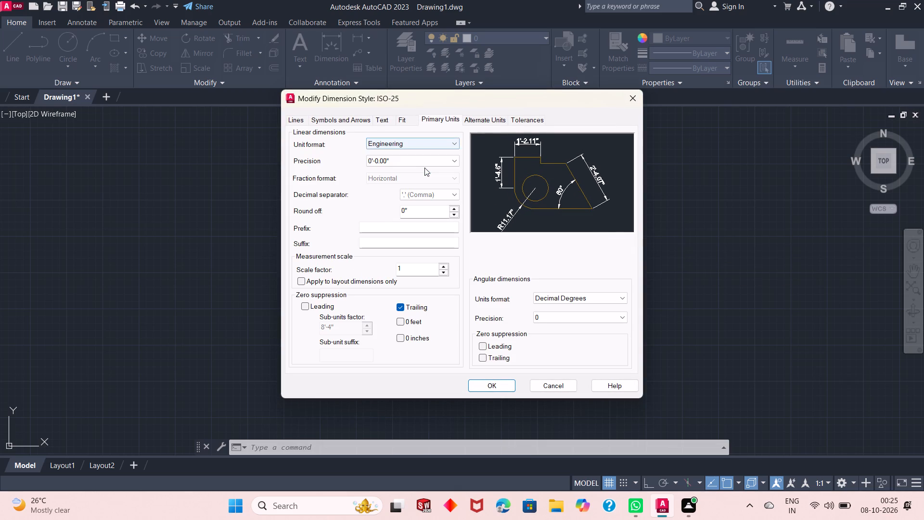
left_click(413, 158)
left_click(405, 170)
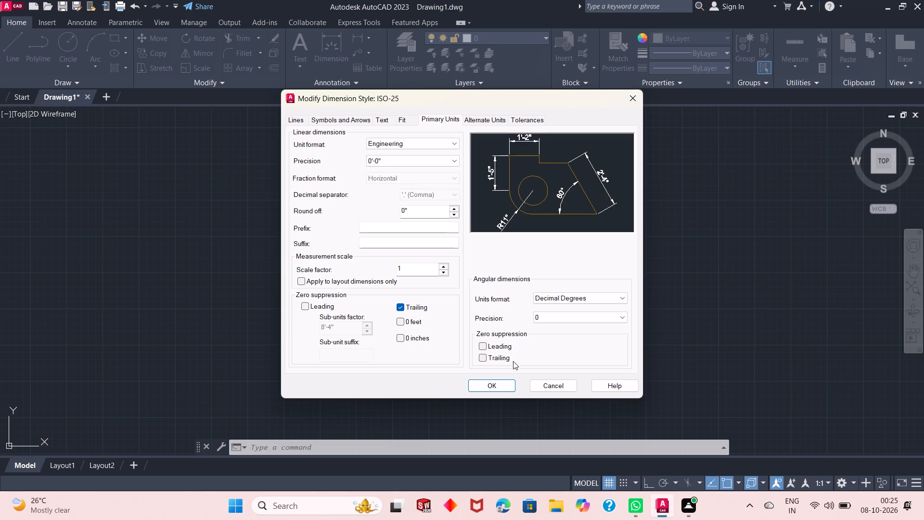
left_click(489, 385)
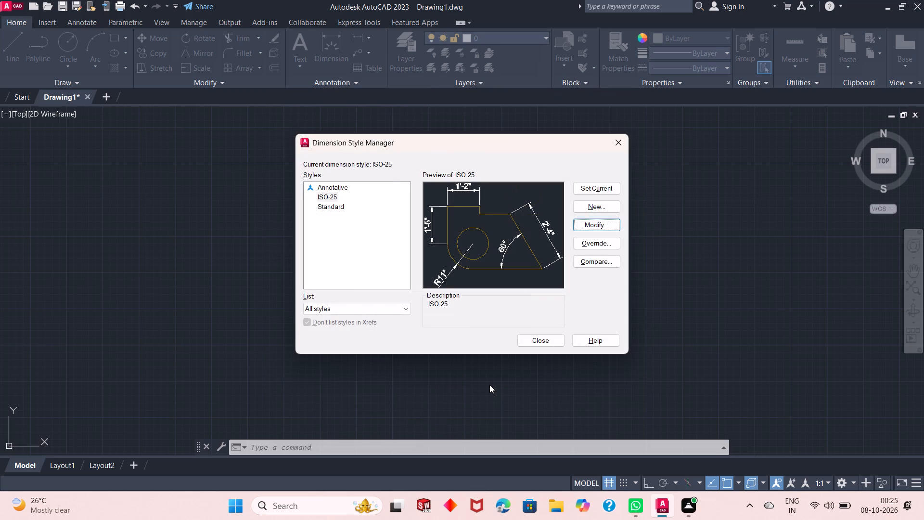
left_click(591, 186)
left_click(591, 186)
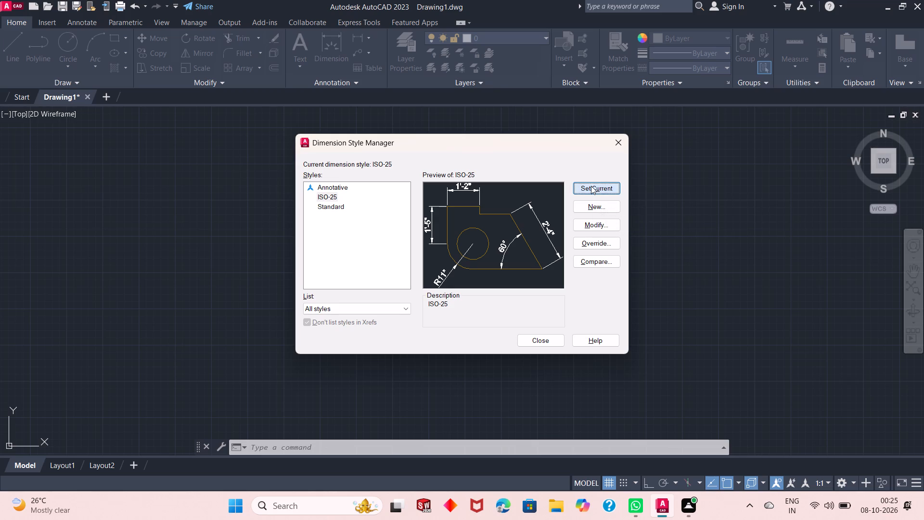
left_click(537, 346)
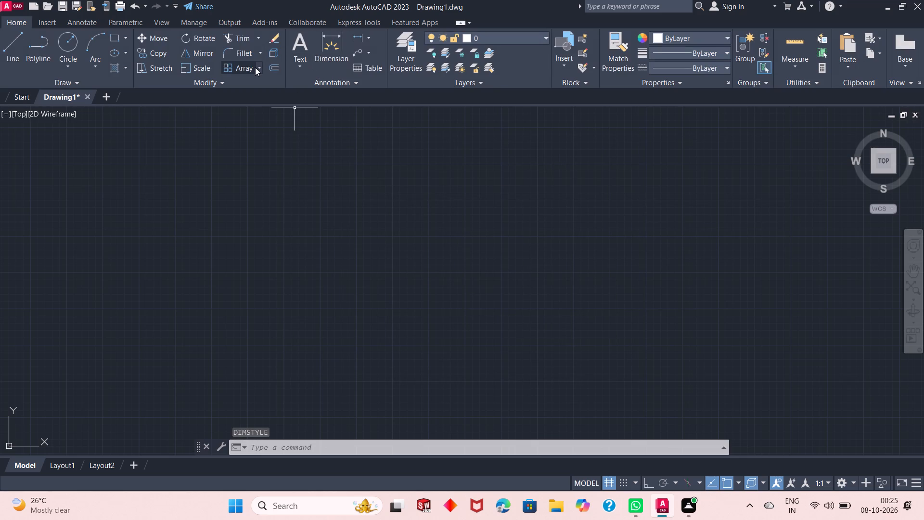
Create a new layer in the Layer Properties Manager and set its colour to yellow.
left_click(412, 52)
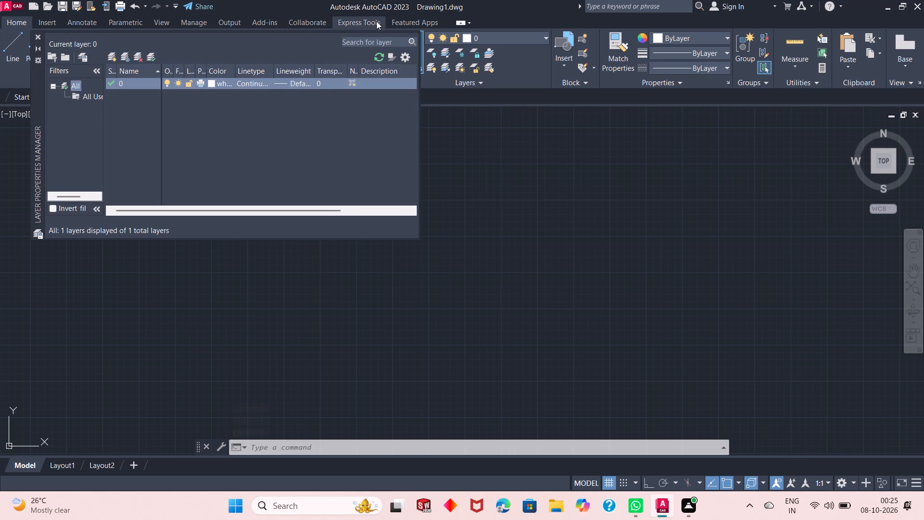
left_click(115, 59)
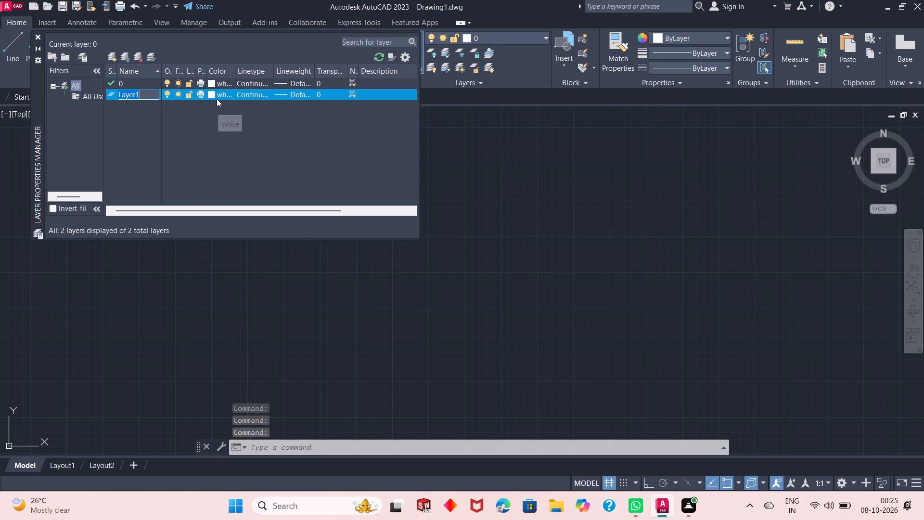
left_click(213, 97)
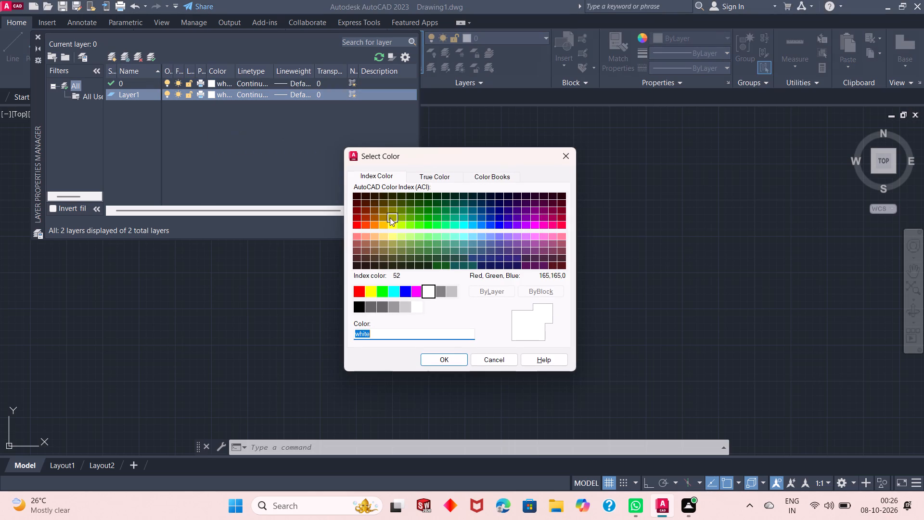
left_click(391, 221)
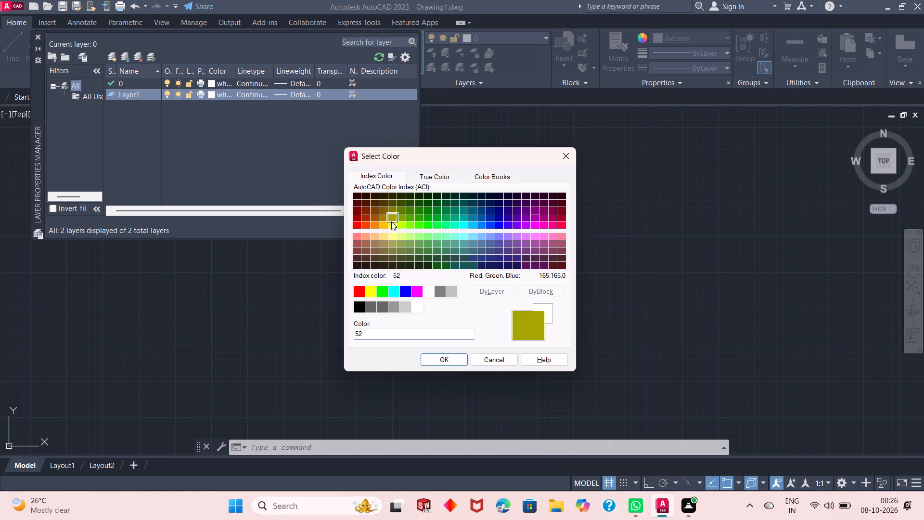
left_click(391, 226)
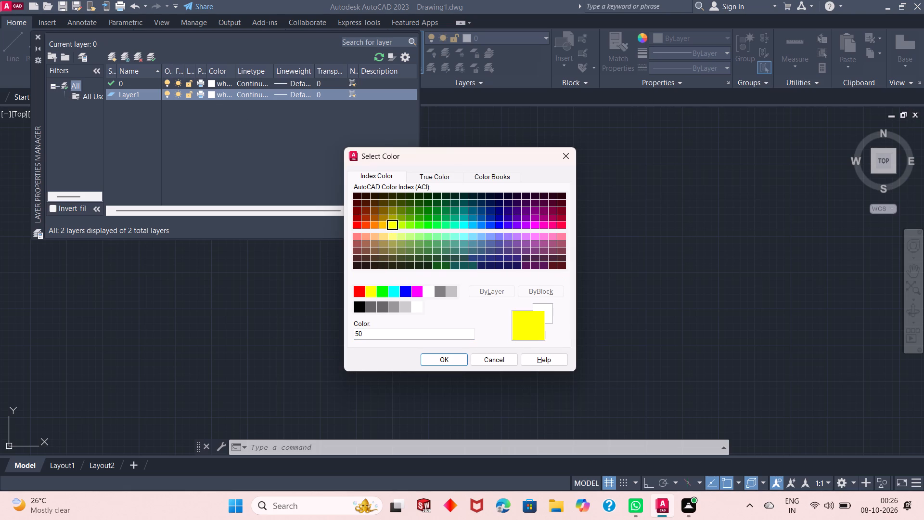
left_click(372, 291)
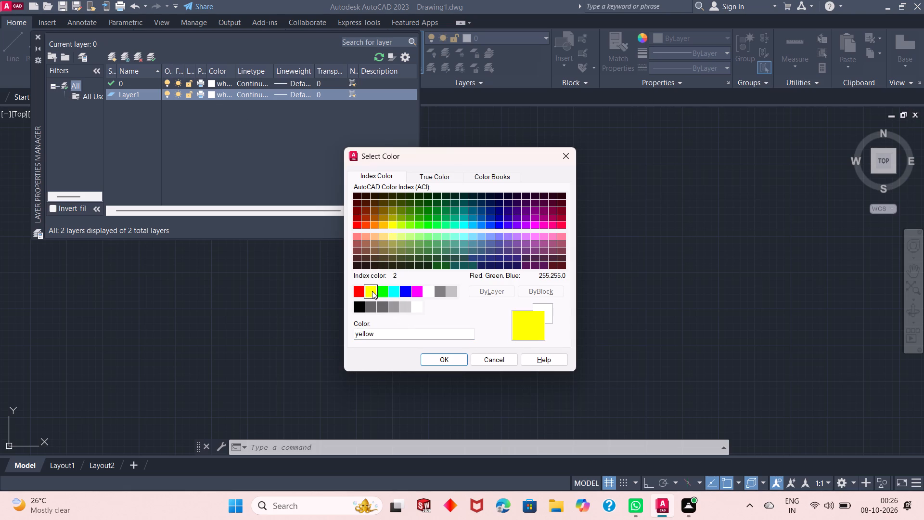
left_click(452, 362)
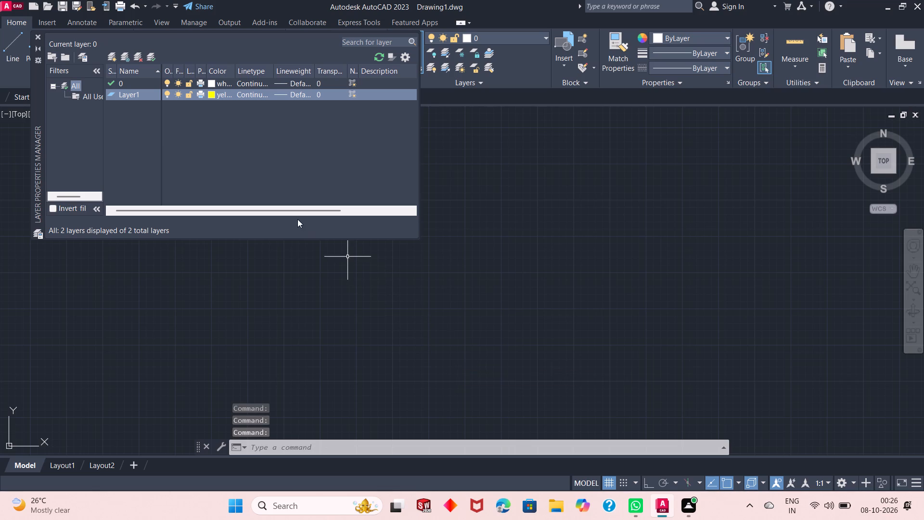
Create a second new layer in the Layer Properties Manager and set its colour to magenta.
left_click(115, 61)
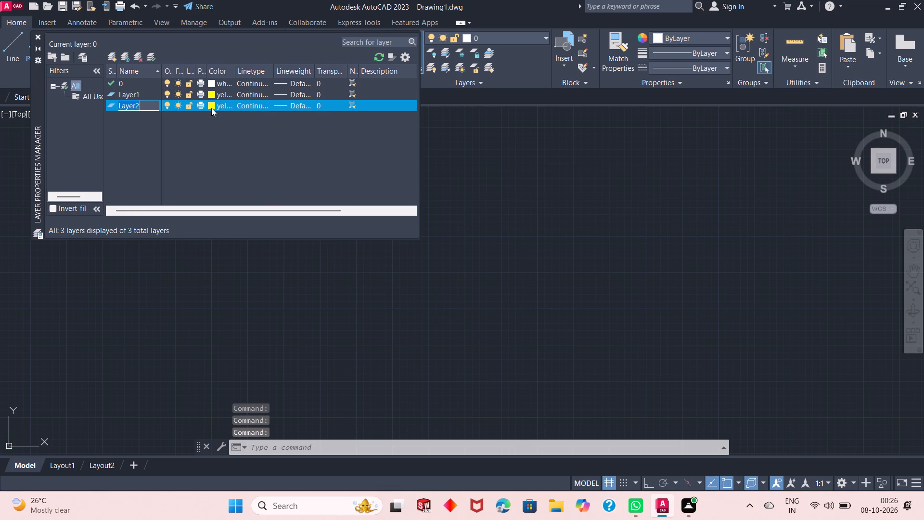
left_click(211, 108)
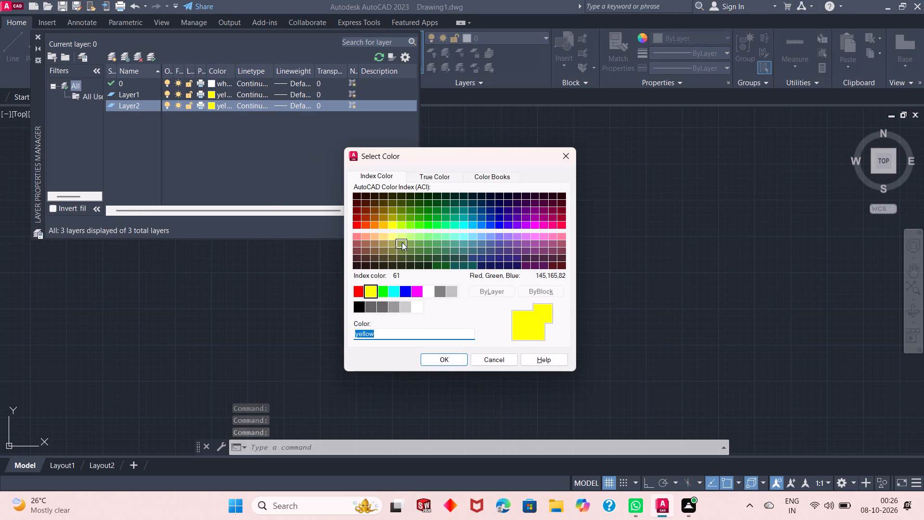
left_click(415, 289)
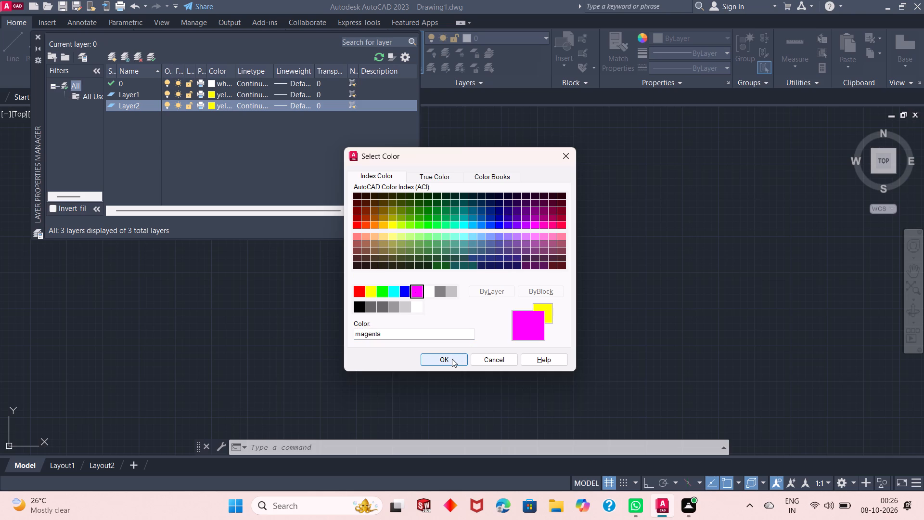
left_click(452, 359)
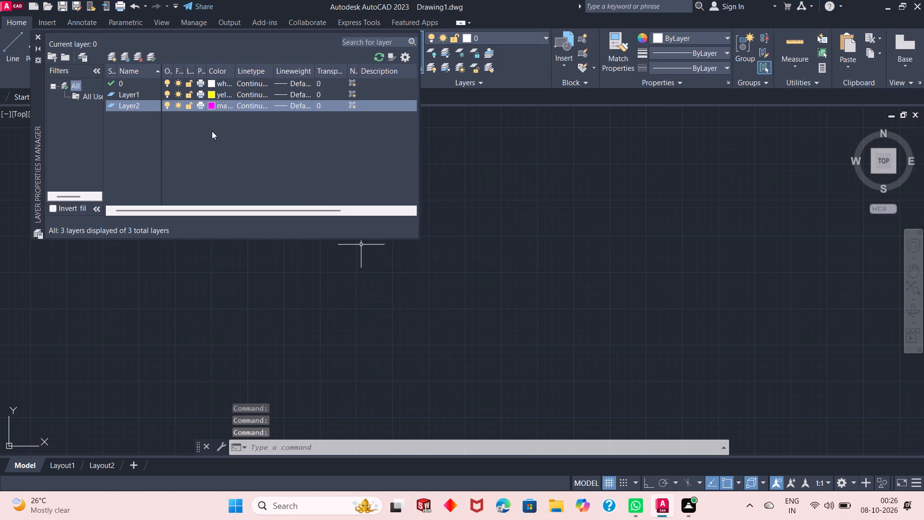
Create a third new layer in the Layer Properties Manager and set its colour to cyan.
left_click(115, 59)
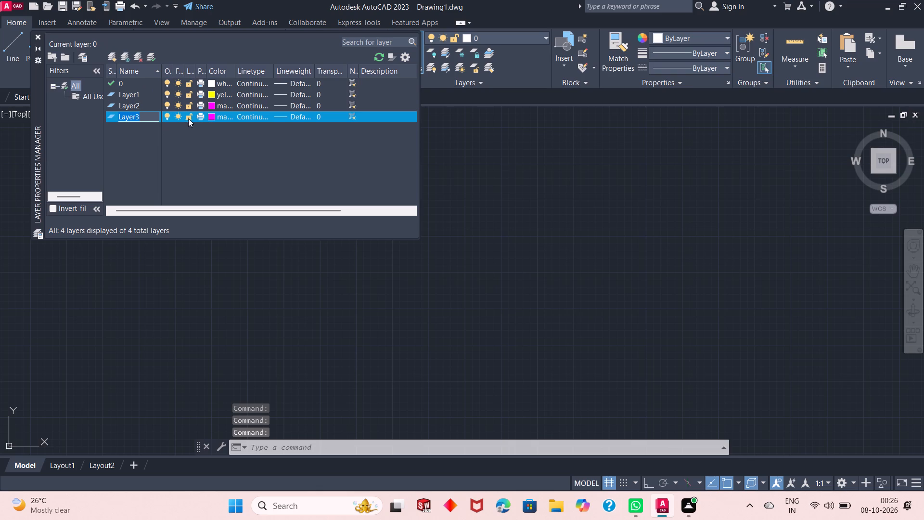
left_click(211, 119)
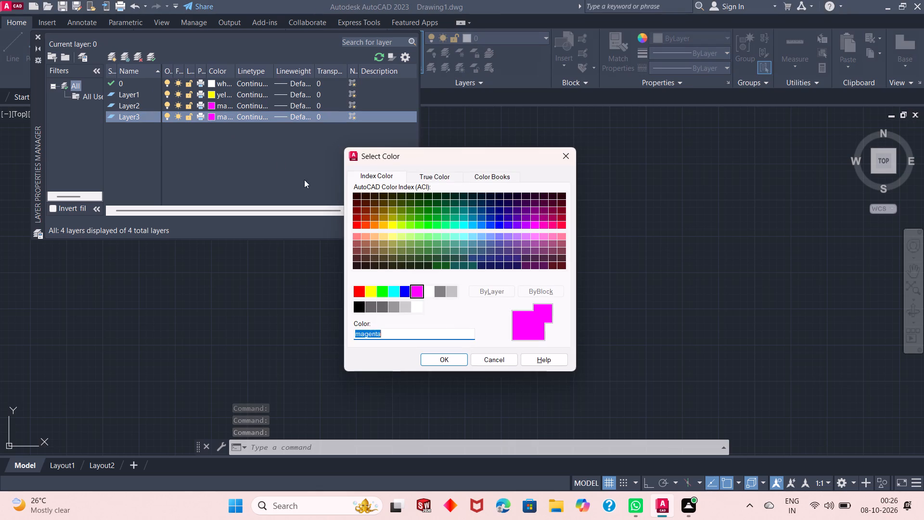
left_click(392, 290)
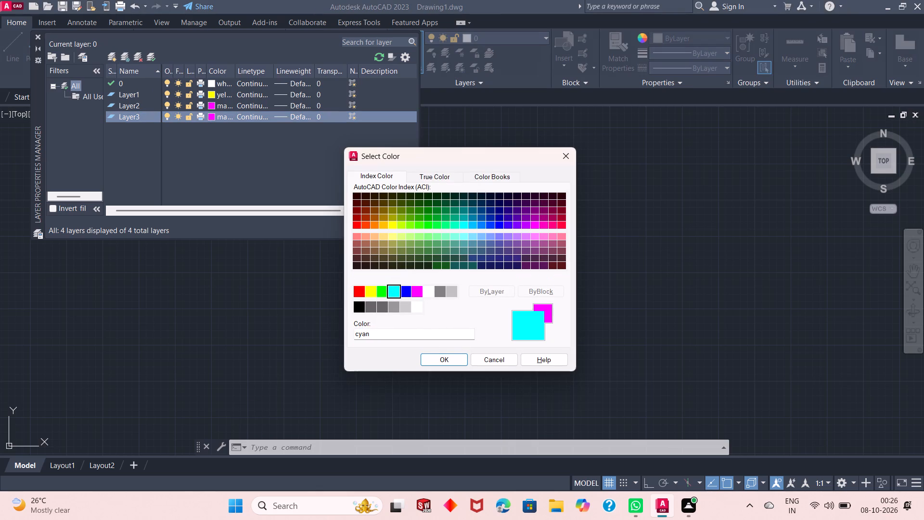
left_click(438, 358)
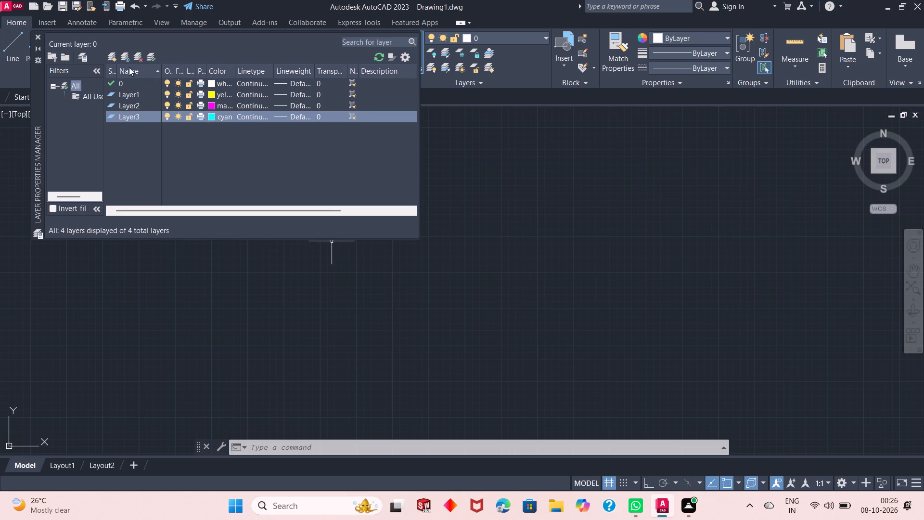
Create a fourth new layer and set its colour to orange, index colour 30.
left_click(111, 57)
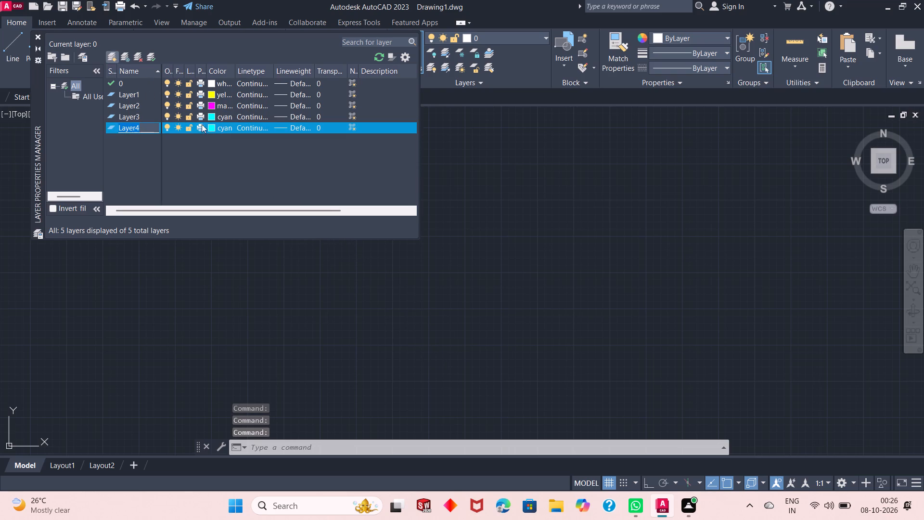
left_click(211, 127)
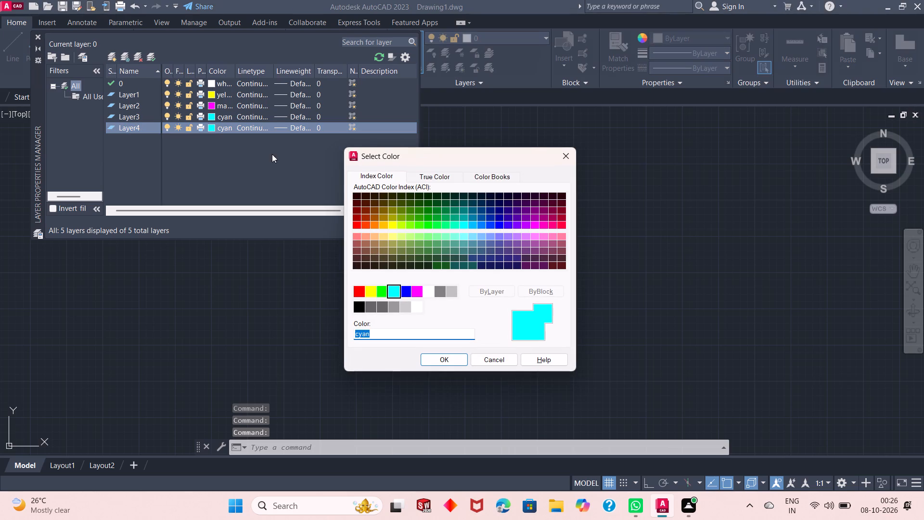
left_click(376, 224)
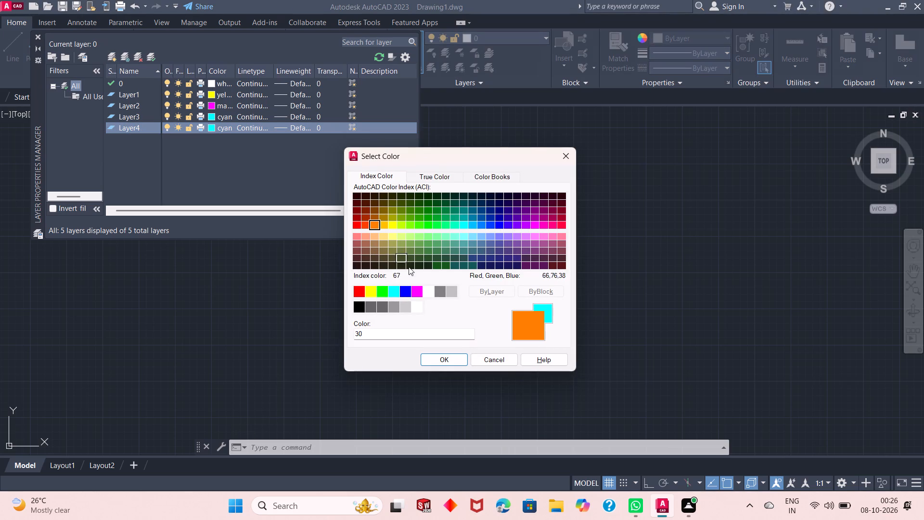
left_click(454, 359)
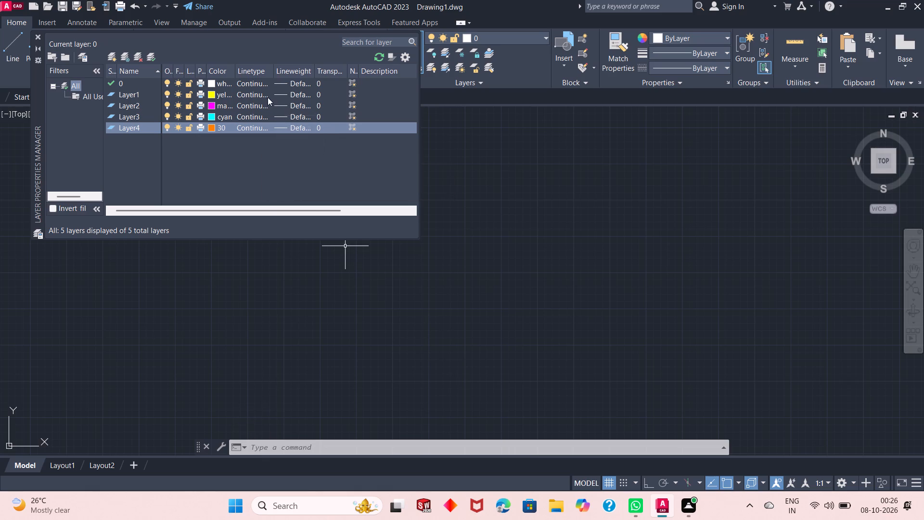
Set layer 0's colour to light green, index colour 111, and make it the current layer, closing the Layer Properties Manager.
left_click(213, 82)
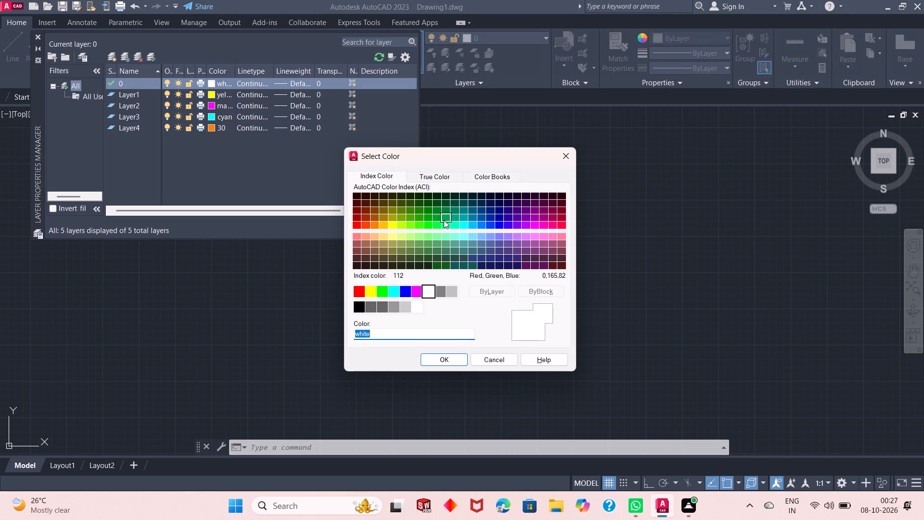
left_click(448, 220)
left_click(452, 220)
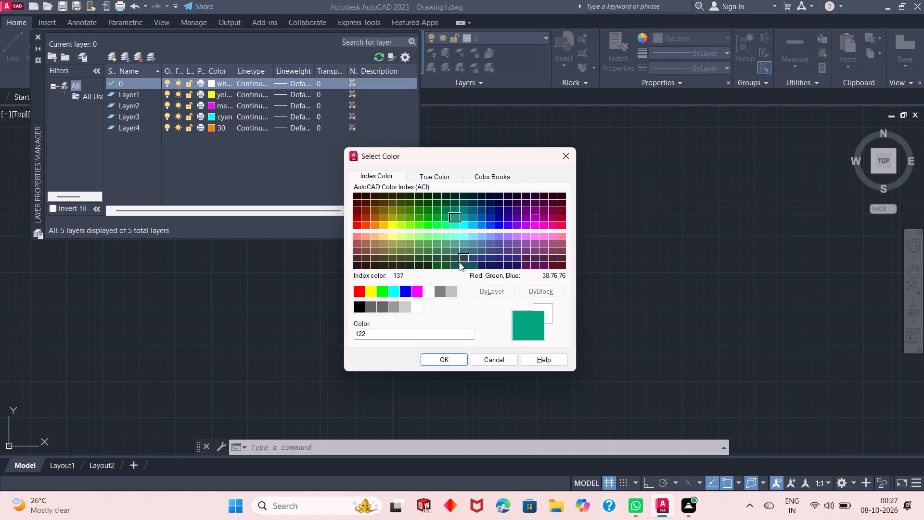
left_click(461, 215)
left_click(461, 211)
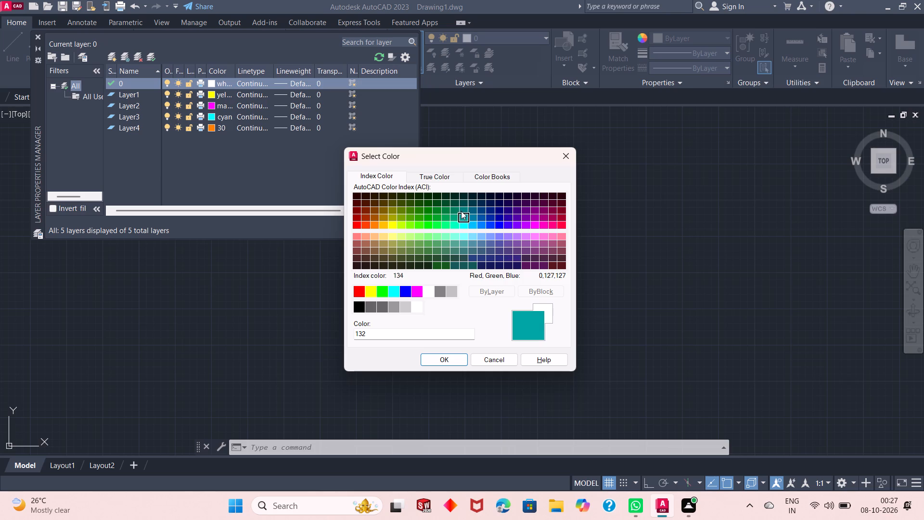
left_click(467, 225)
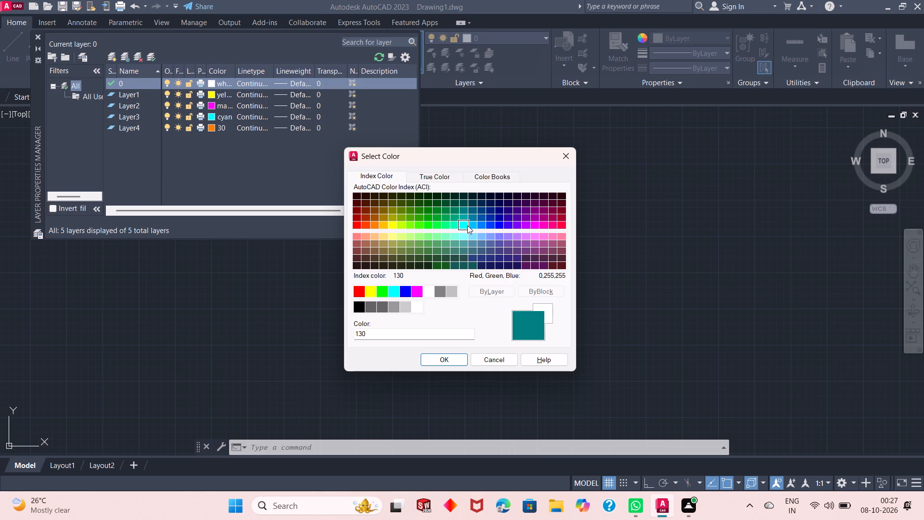
left_click(462, 235)
left_click(445, 234)
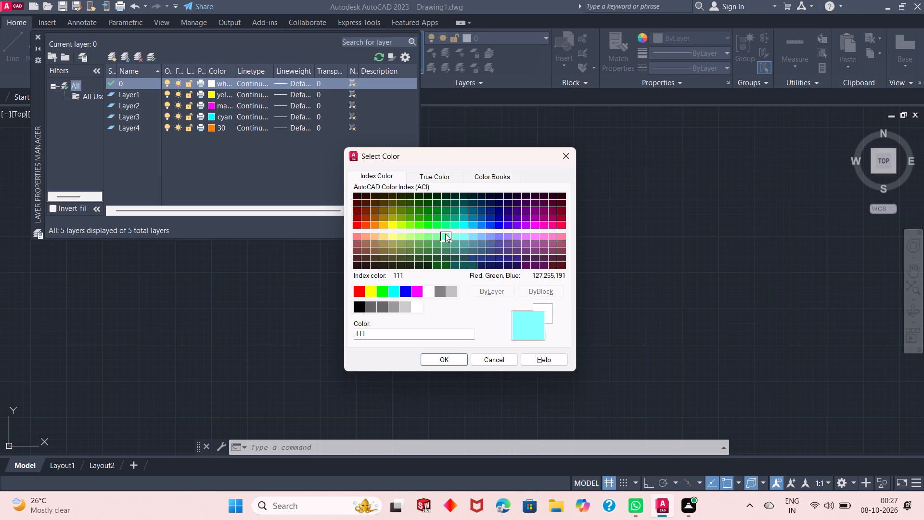
left_click(434, 234)
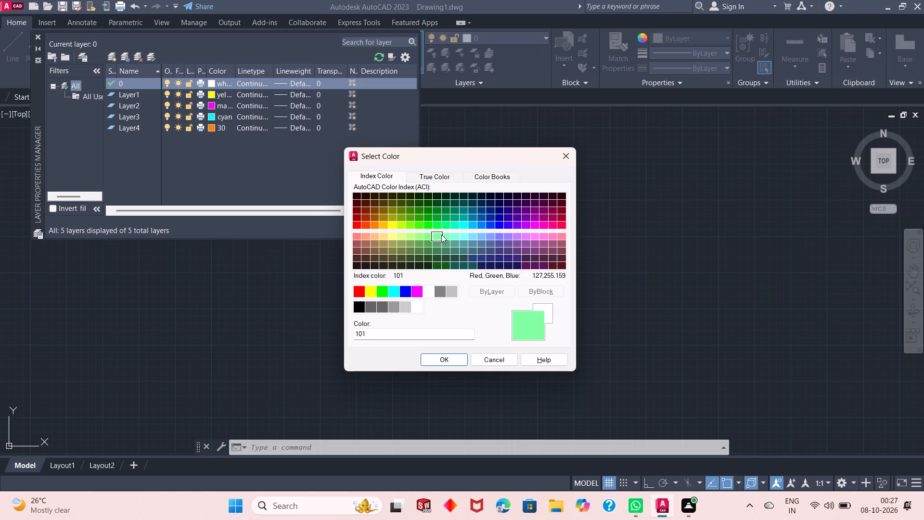
left_click(446, 234)
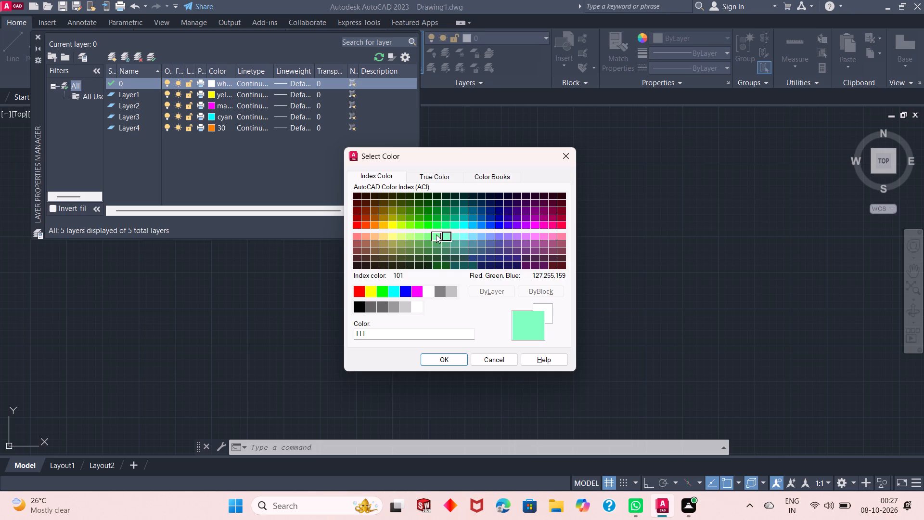
left_click(436, 234)
left_click(447, 234)
left_click(444, 358)
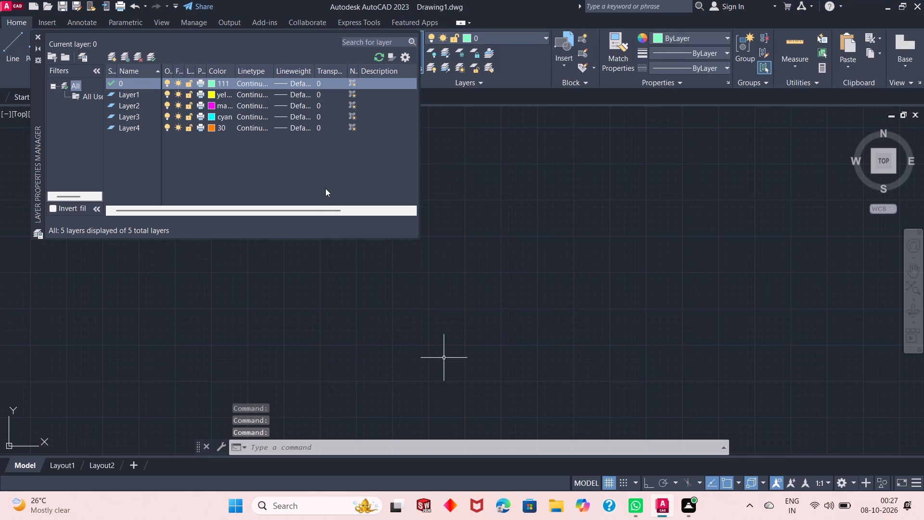
left_click(150, 52)
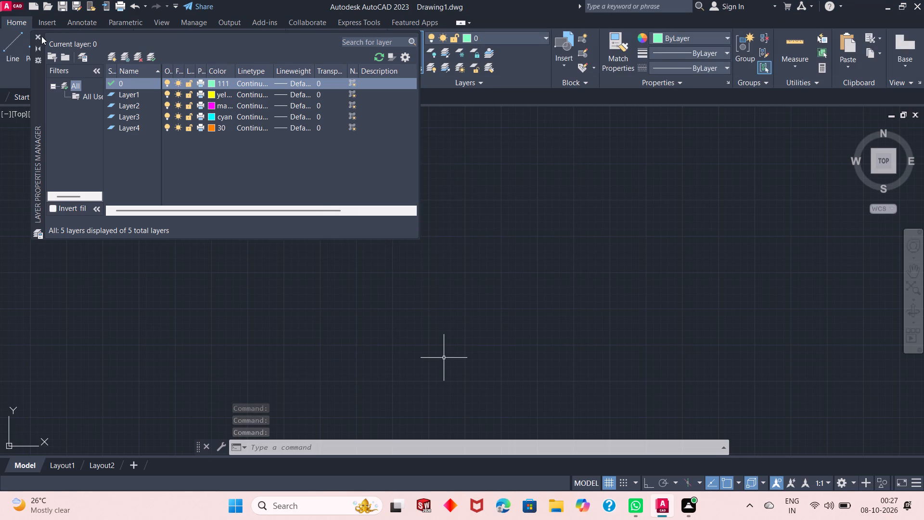
left_click(39, 37)
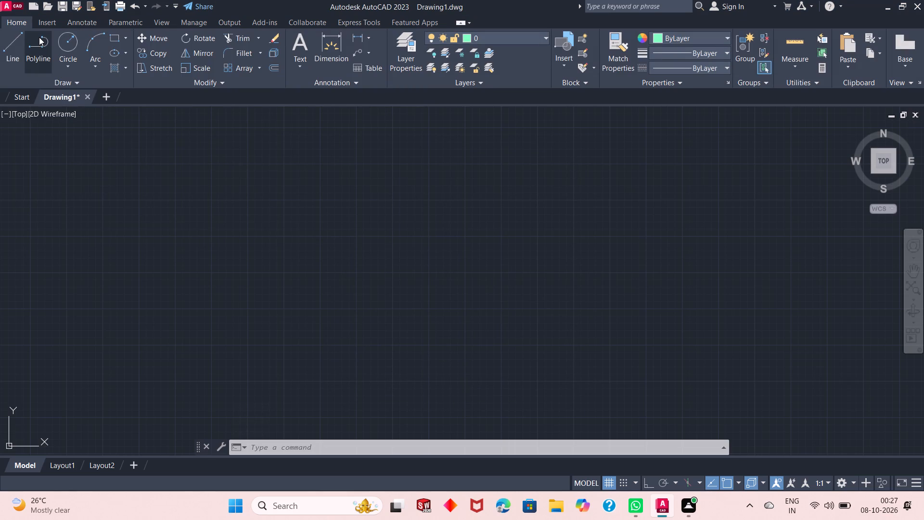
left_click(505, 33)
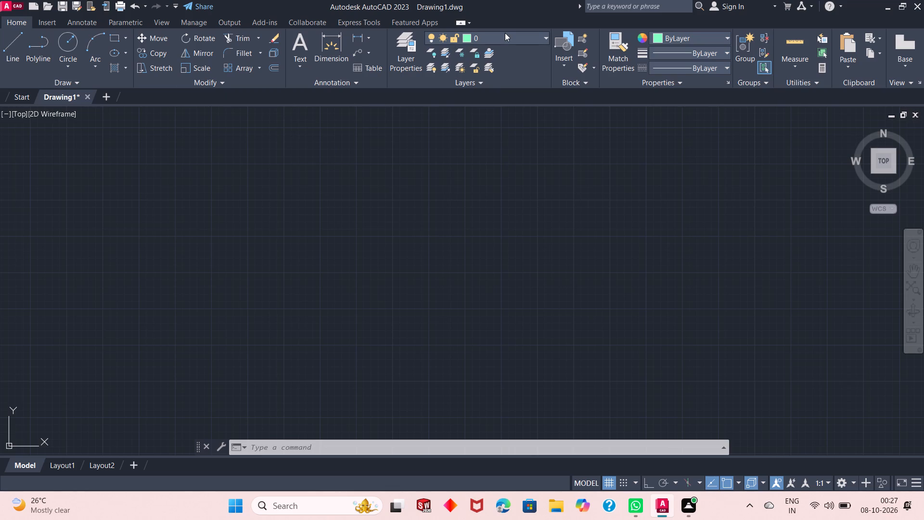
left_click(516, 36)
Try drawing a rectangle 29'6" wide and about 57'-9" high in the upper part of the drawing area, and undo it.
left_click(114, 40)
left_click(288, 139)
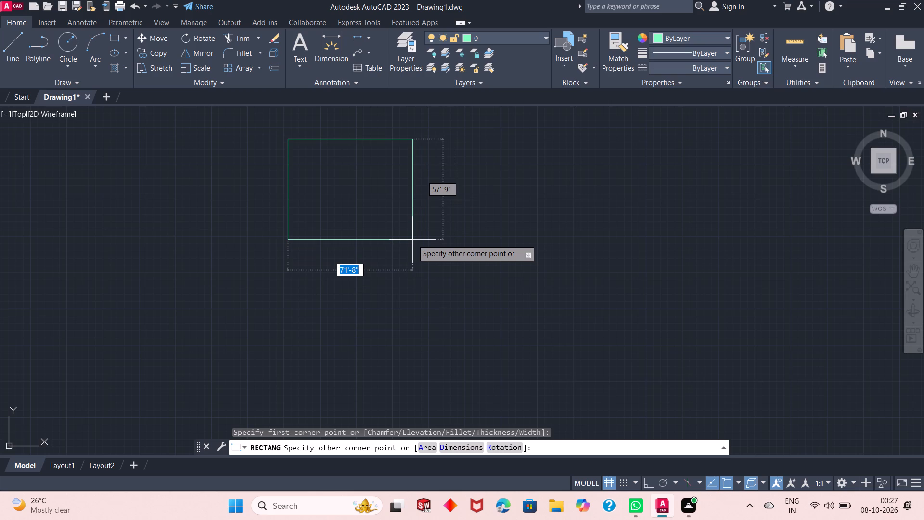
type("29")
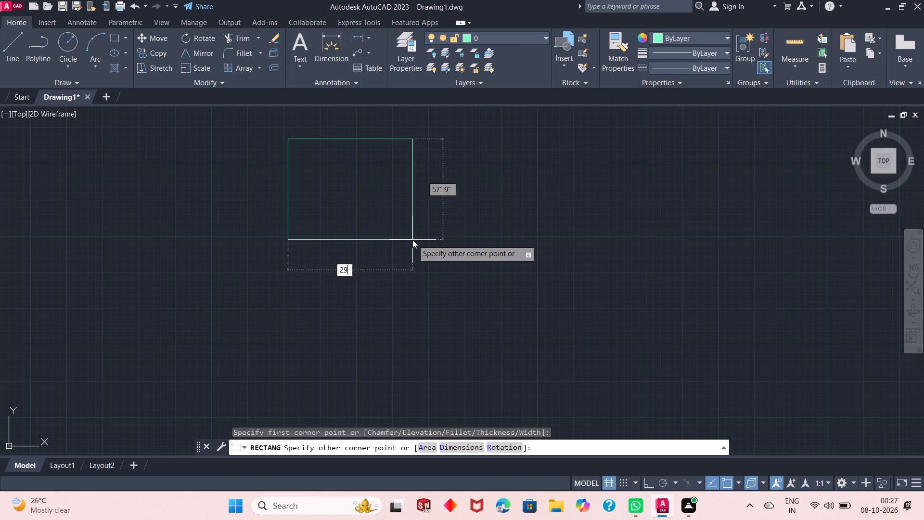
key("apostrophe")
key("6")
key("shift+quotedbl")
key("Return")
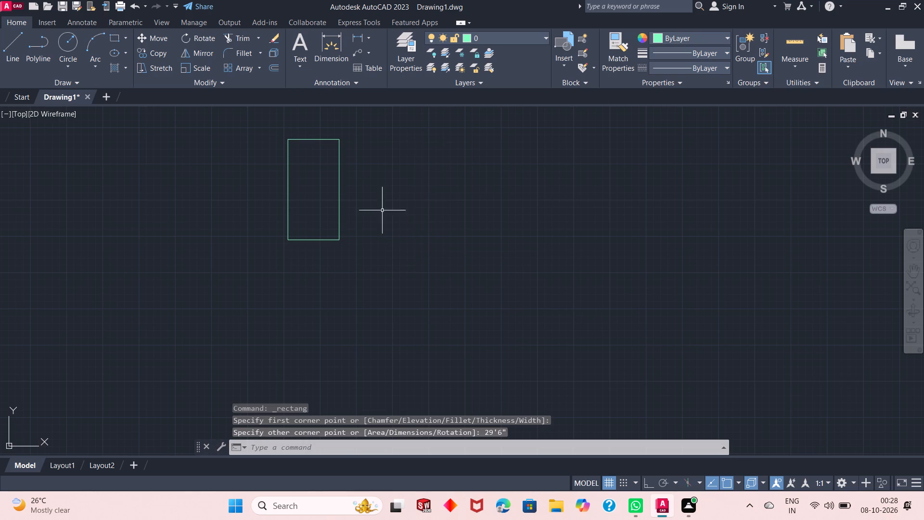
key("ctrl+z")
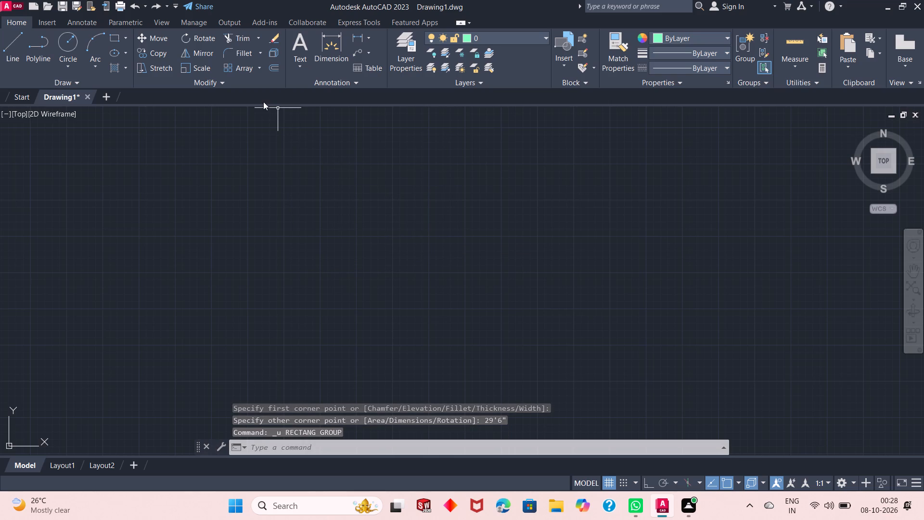
Draw a rectangle 29'6" wide and 59' high in the upper part of the drawing area.
left_click(113, 37)
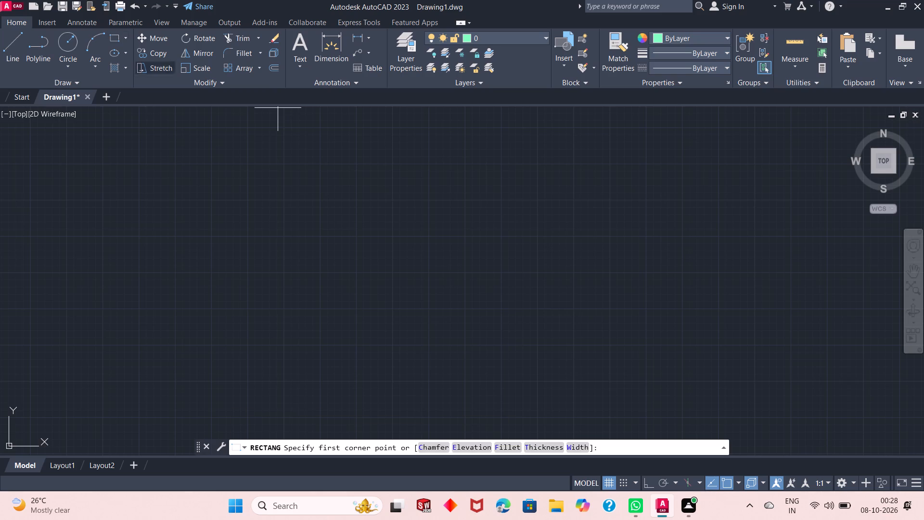
left_click_drag(286, 142, 401, 284)
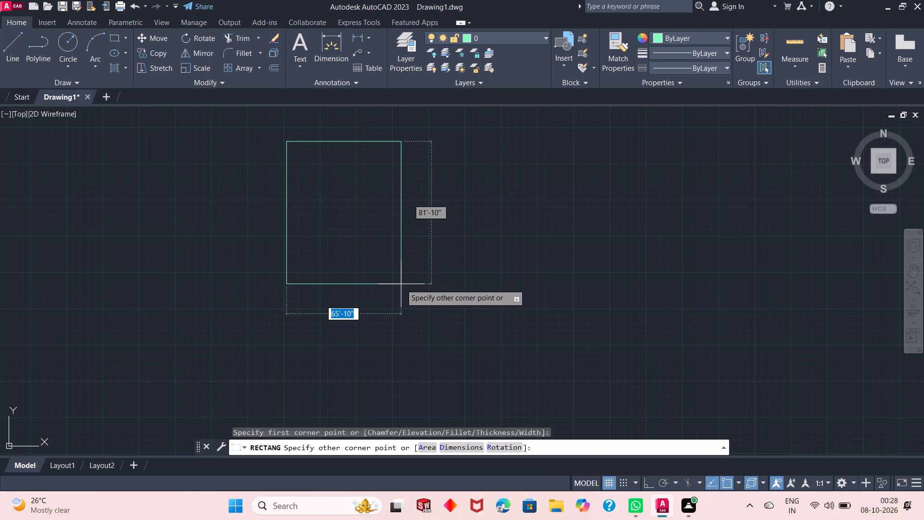
type("29'6\"")
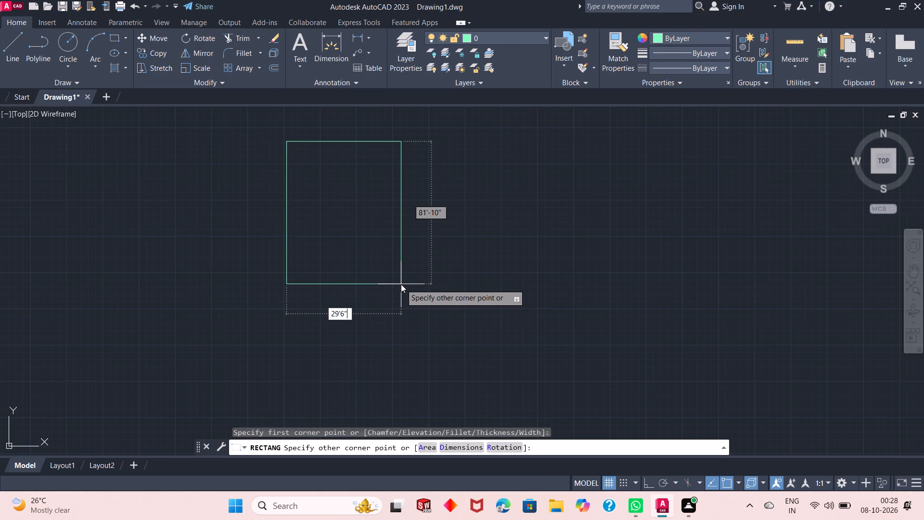
key("Tab")
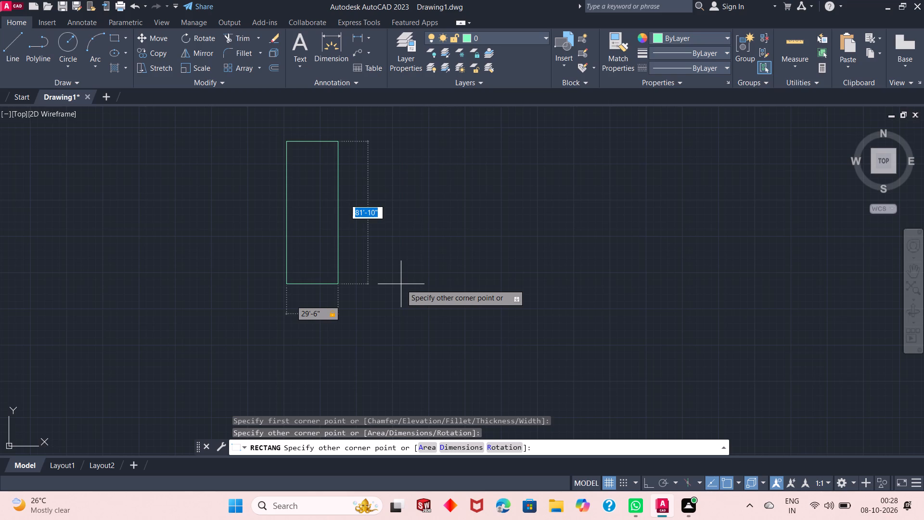
type("59")
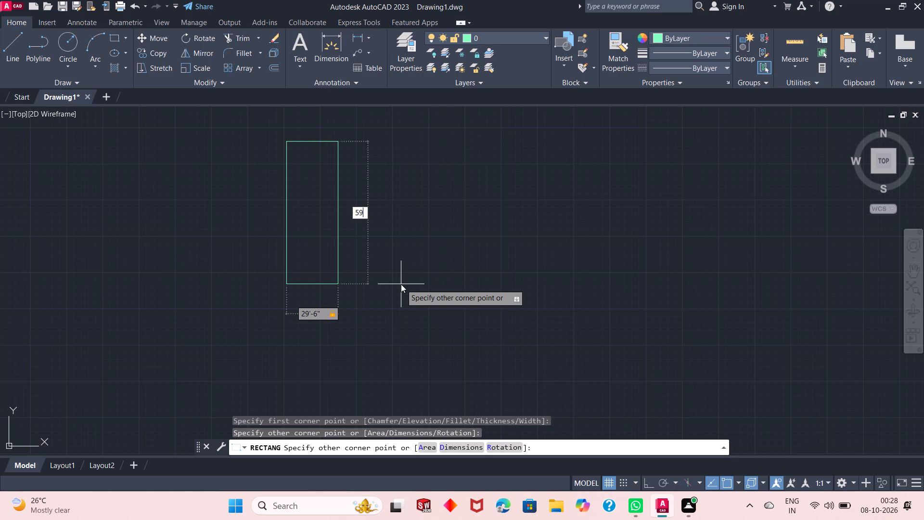
key("apostrophe")
key("Return")
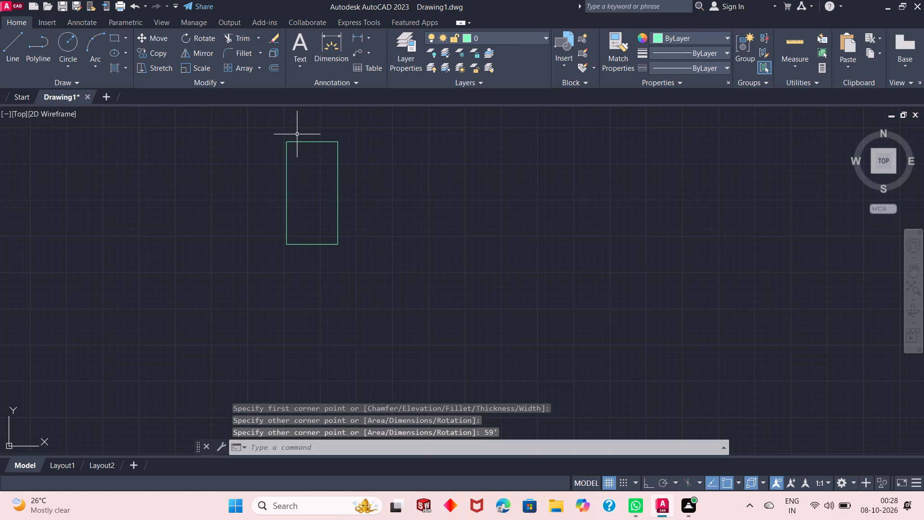
Review the command history back to the earlier limits, units and dimension style commands.
scroll(296, 134, "up", 3, "ctrl")
scroll(296, 134, "down", 2, "ctrl")
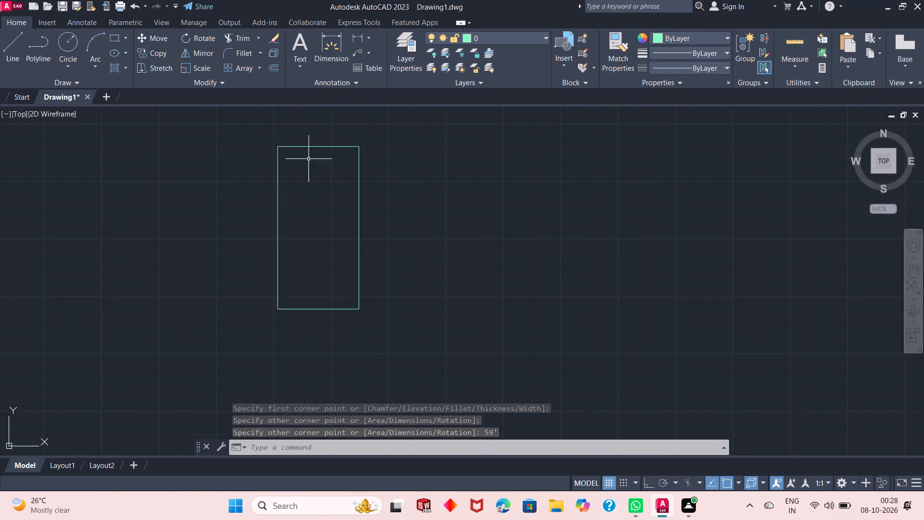
scroll(323, 189, "up", 1, "ctrl")
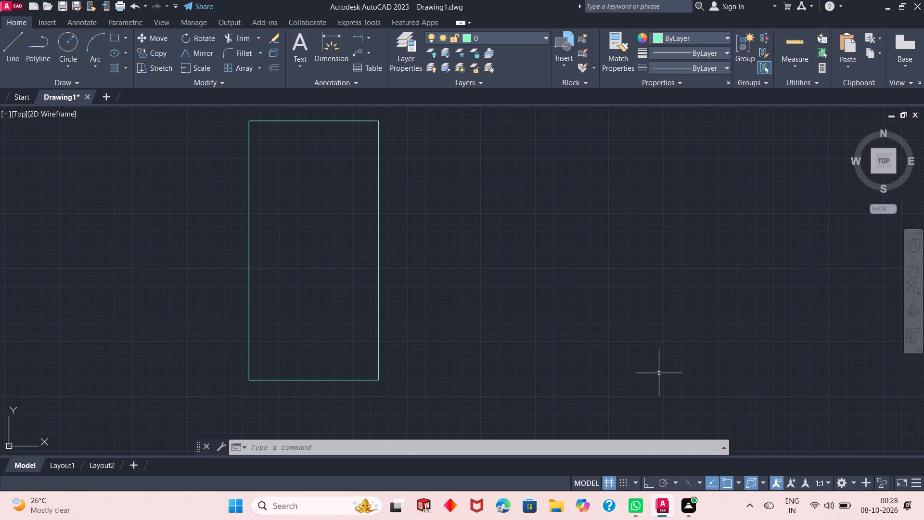
left_click(723, 448)
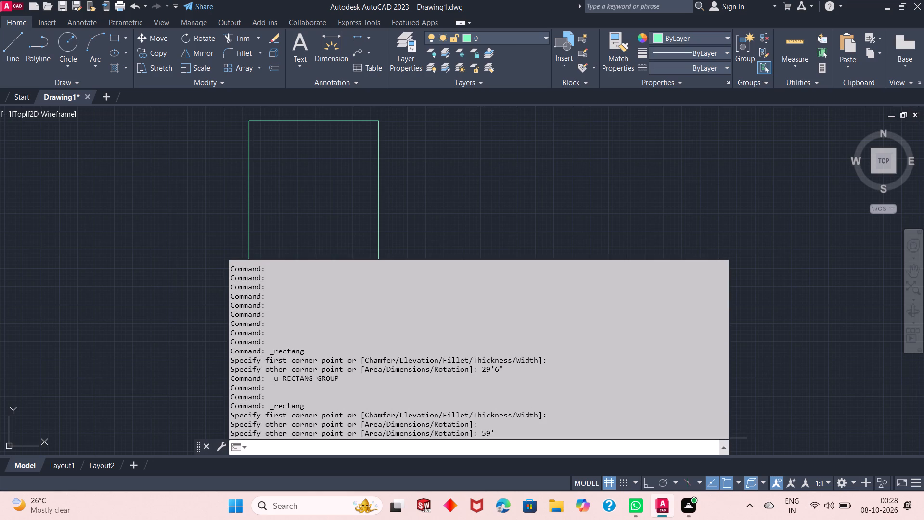
scroll(544, 381, "up", 3)
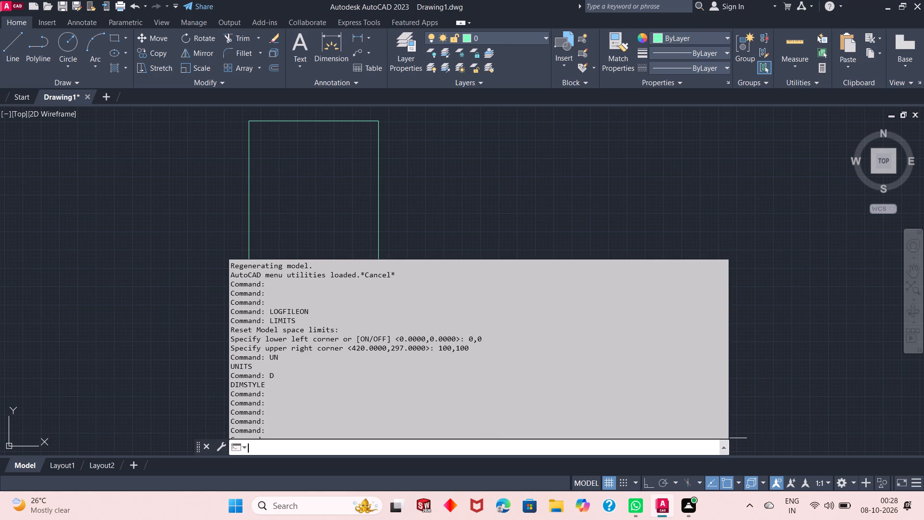
left_click(723, 447)
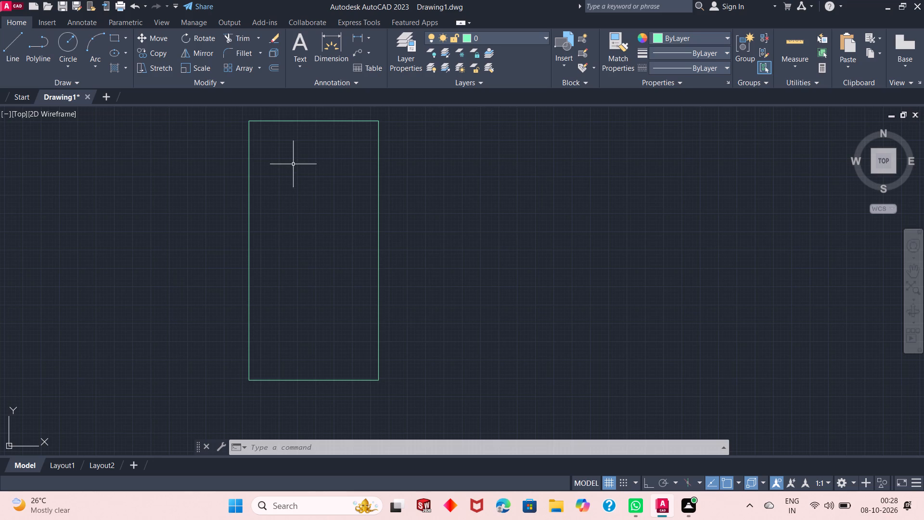
Offset the 29'6" by 59' rectangle 9" inward using the Through option to form the outer wall thickness.
scroll(293, 164, "up", 1)
scroll(294, 168, "down", 3)
scroll(283, 132, "up", 1)
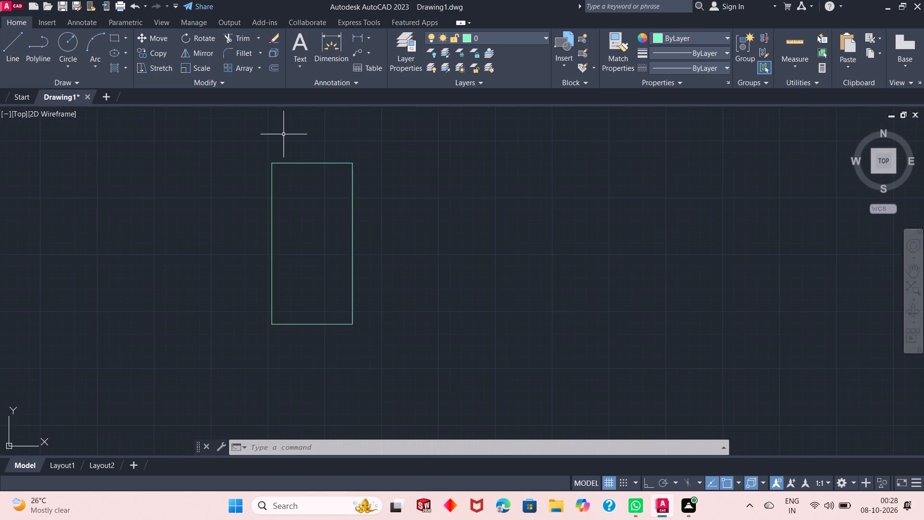
scroll(283, 135, "up", 1)
scroll(332, 189, "down", 1)
scroll(296, 243, "up", 1)
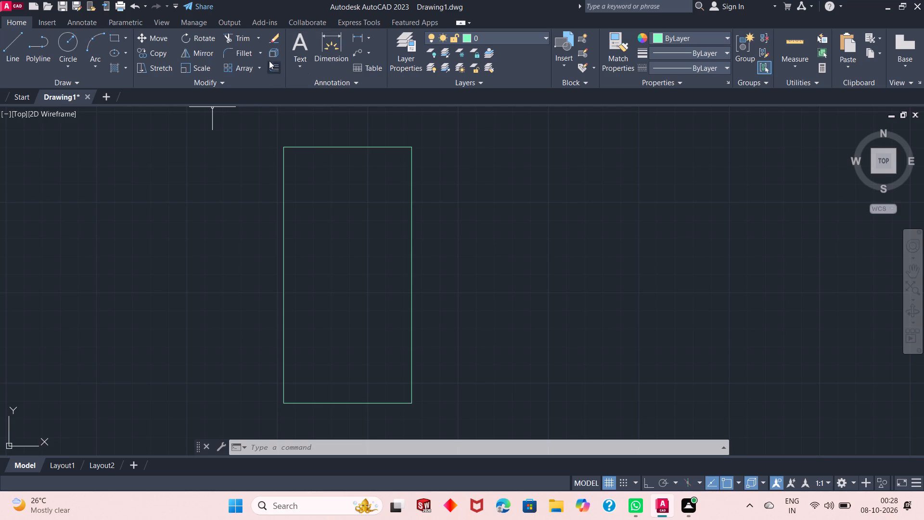
left_click(271, 66)
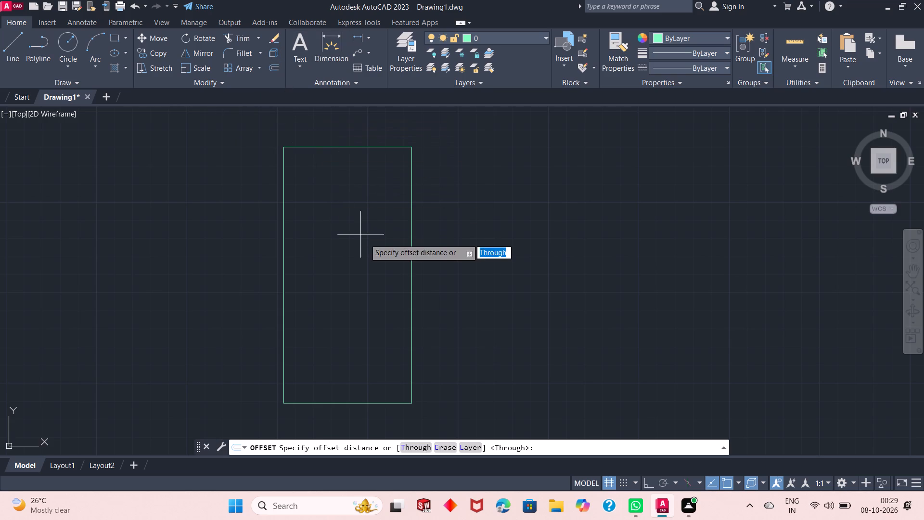
left_click(417, 446)
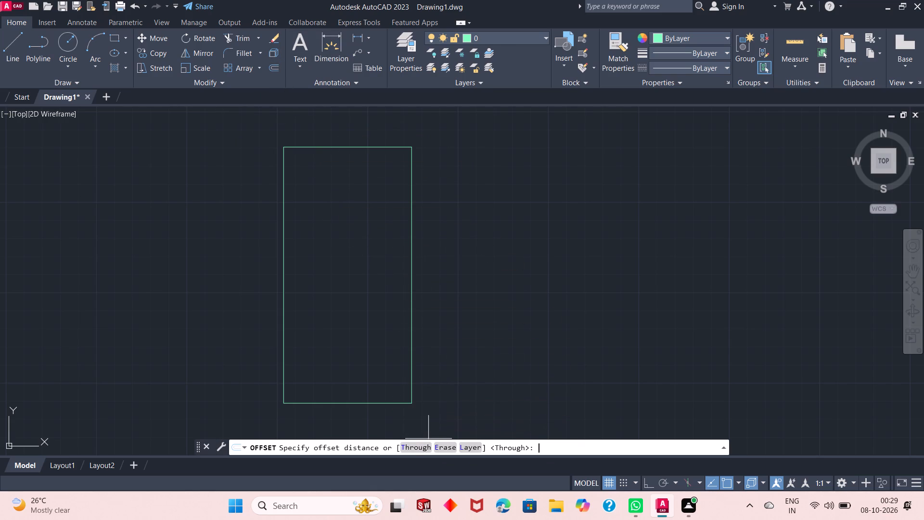
left_click(394, 404)
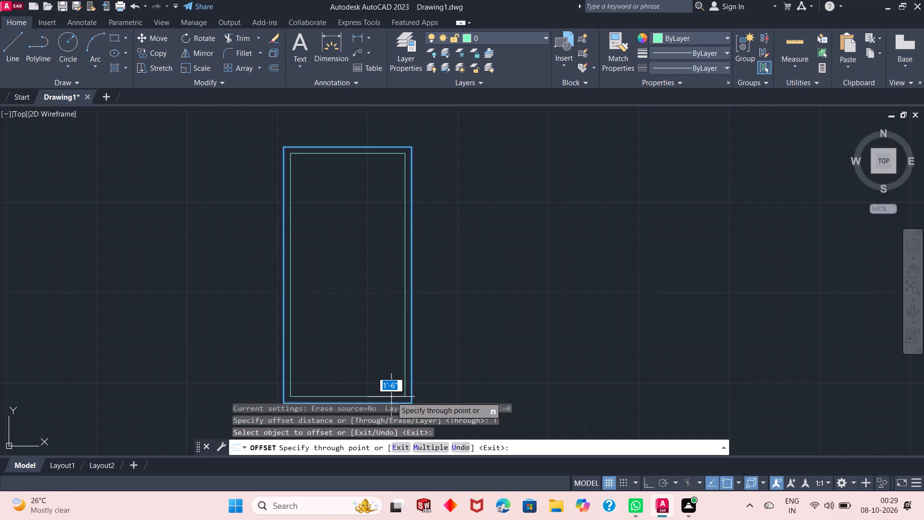
type("9\"")
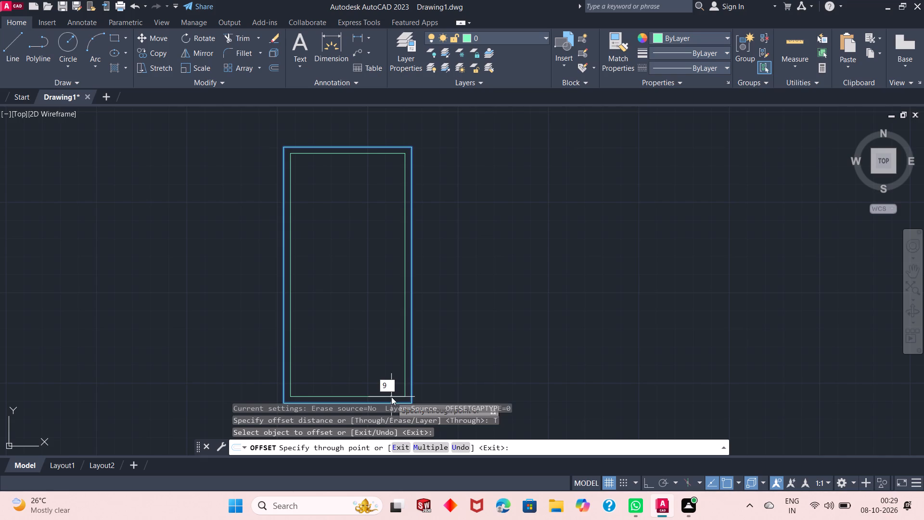
key("Return")
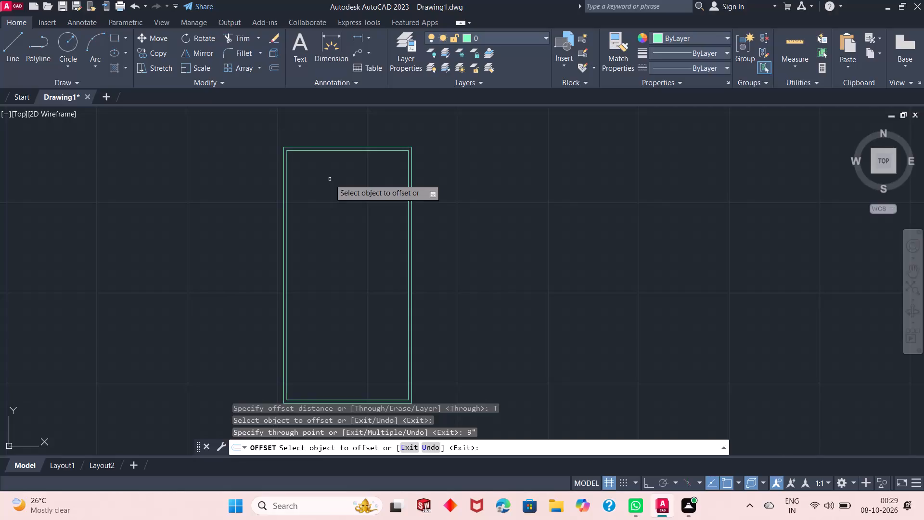
key("Escape")
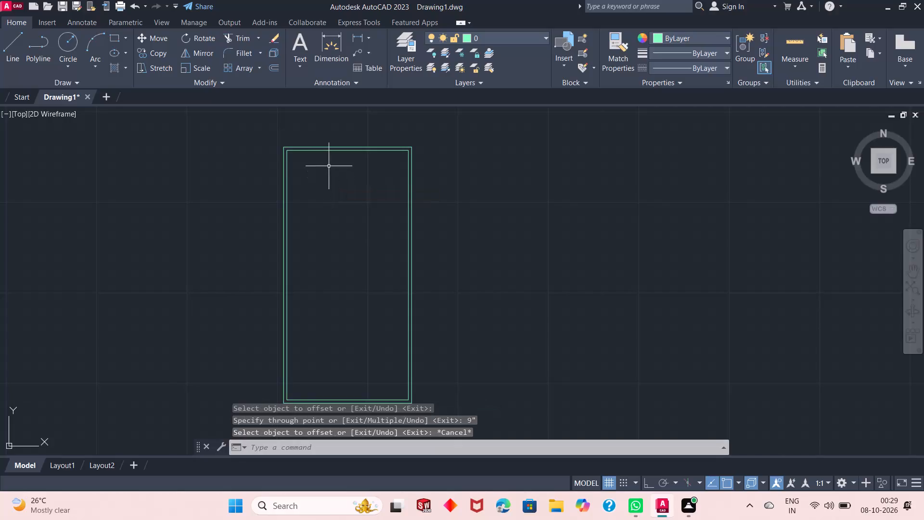
Explode the inner rectangle into separate lines.
left_click(334, 150)
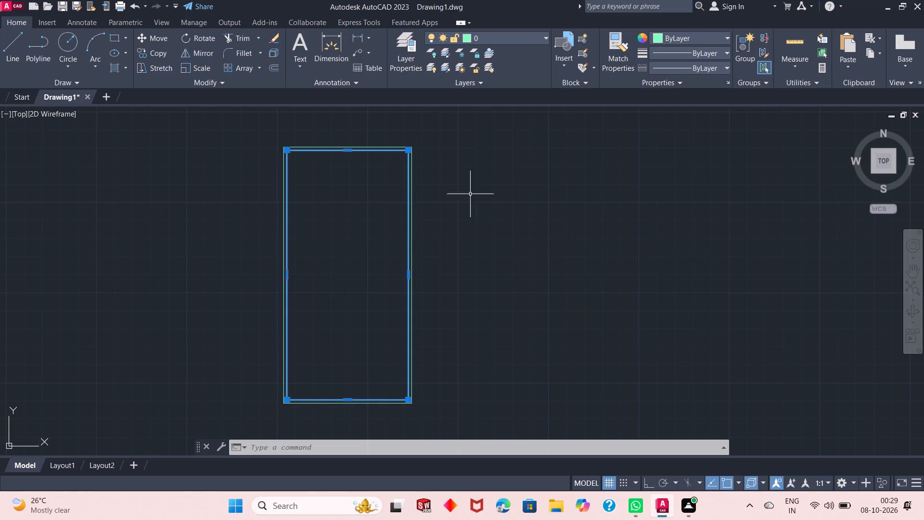
left_click(273, 54)
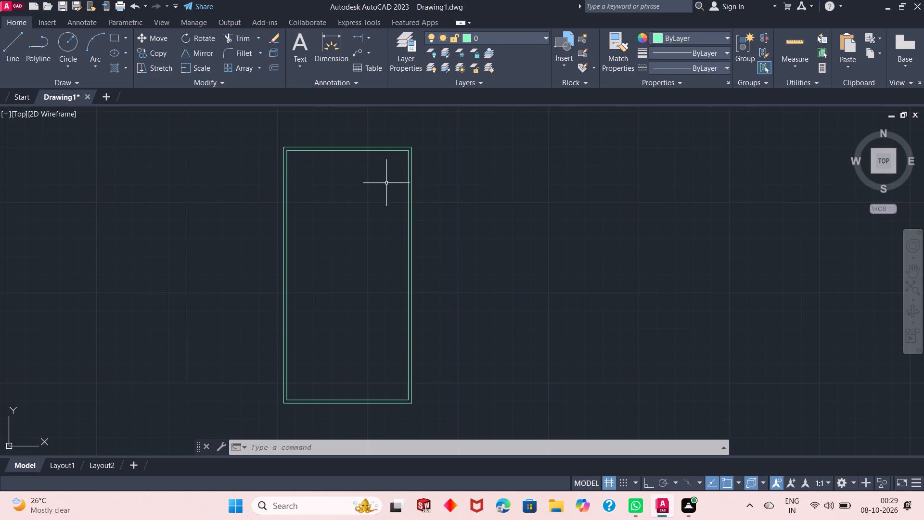
Offset the left line of the exploded inner rectangle 4' towards the interior.
scroll(366, 237, "down", 1)
scroll(366, 237, "up", 1)
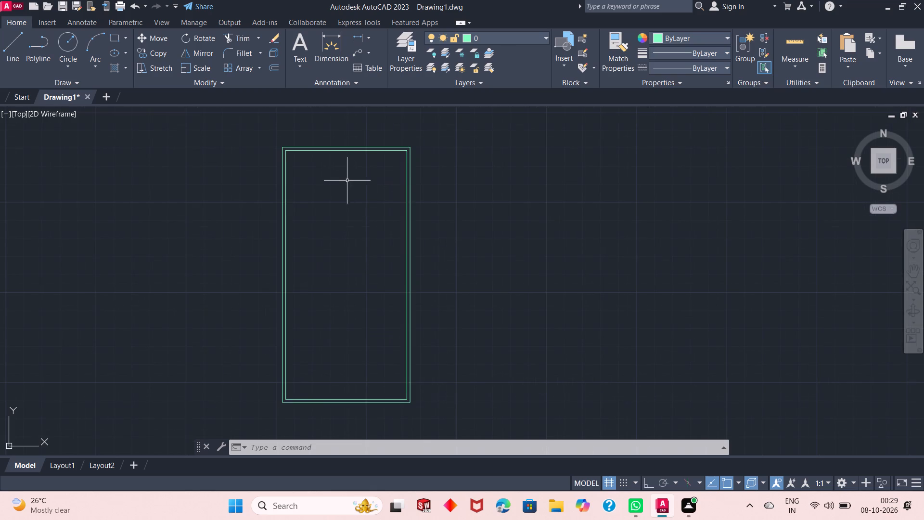
scroll(342, 201, "up", 1)
scroll(354, 243, "down", 1)
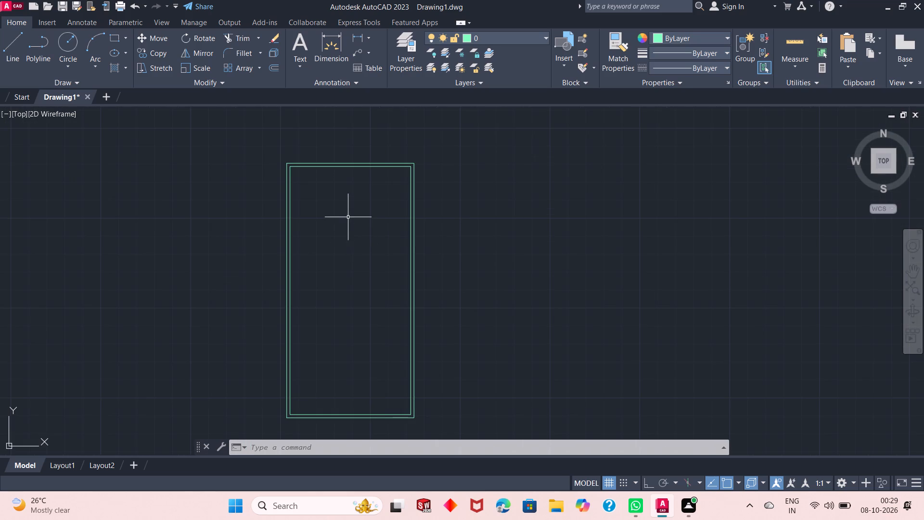
left_click(273, 67)
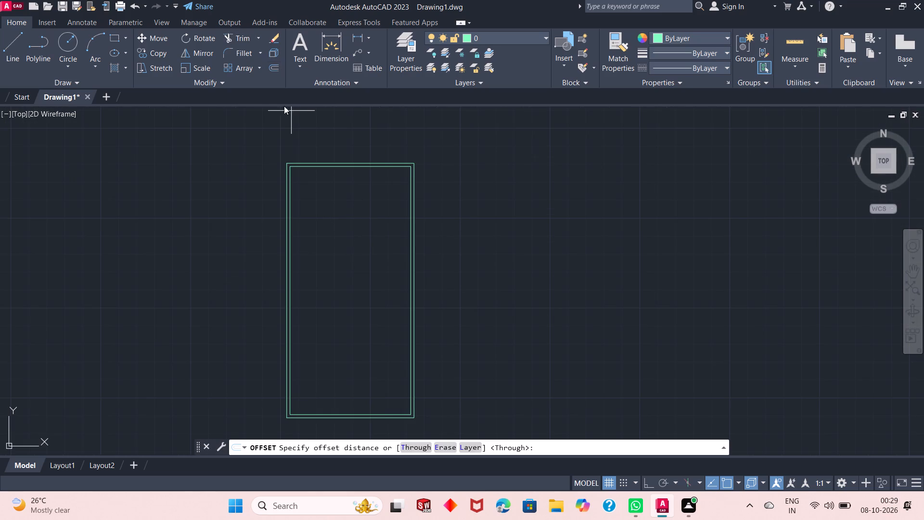
scroll(329, 266, "down", 2)
scroll(329, 266, "up", 3)
scroll(329, 266, "down", 3)
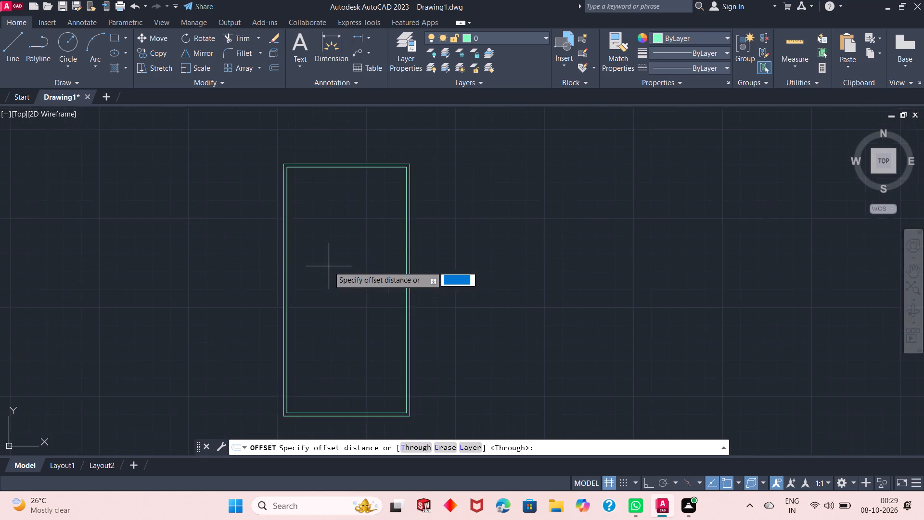
scroll(329, 266, "up", 2)
scroll(314, 206, "up", 1)
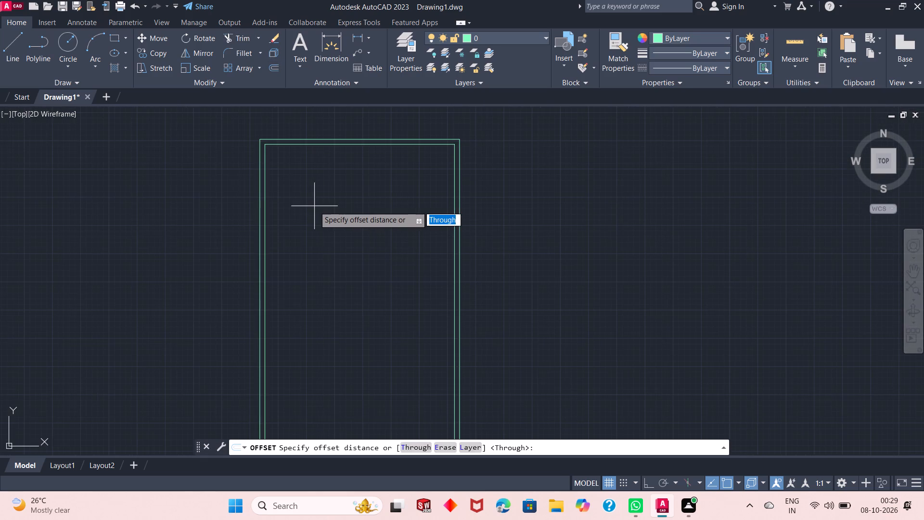
key("space")
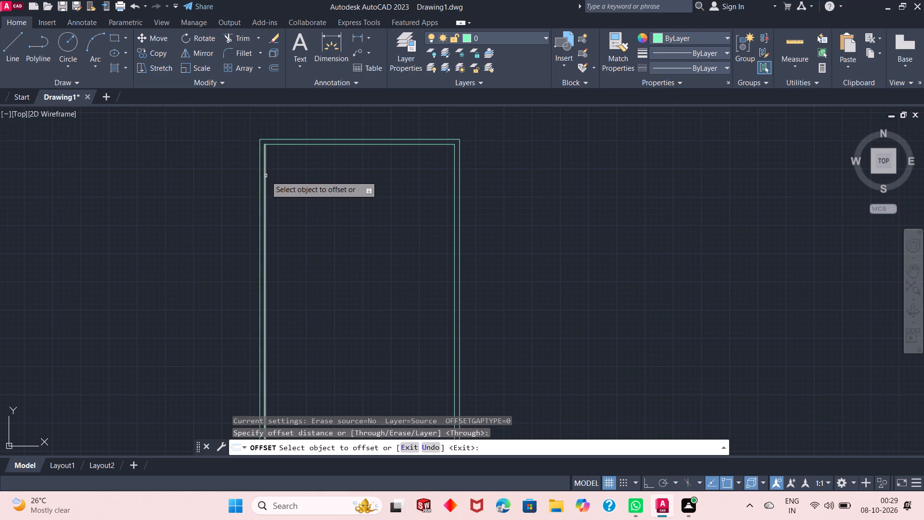
left_click(266, 176)
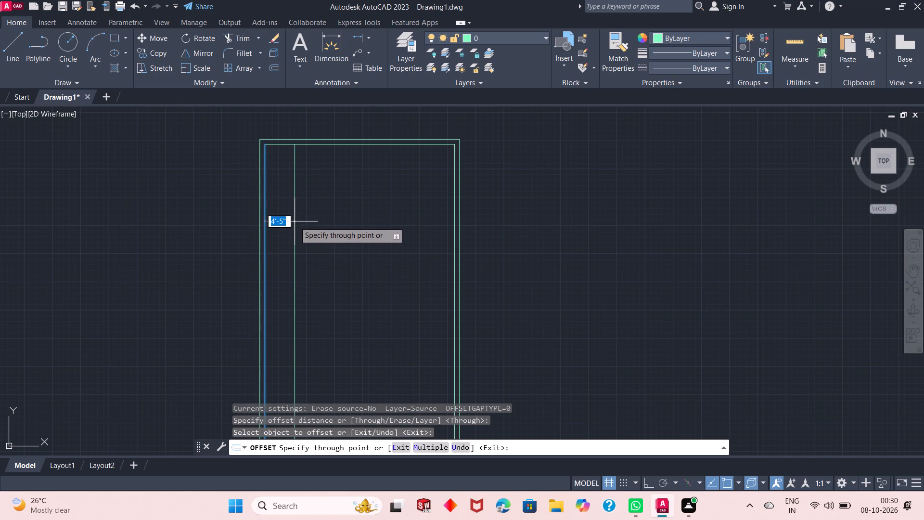
type("4'")
key("Return")
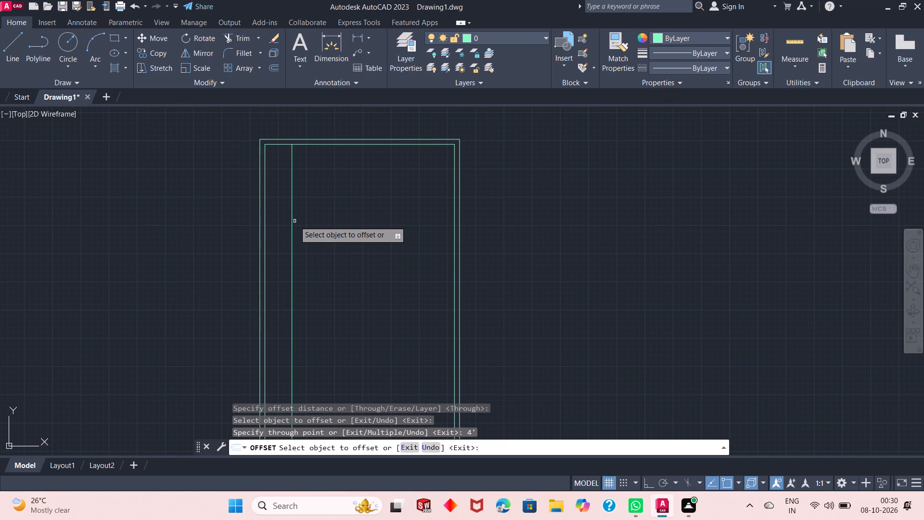
Offset the new vertical line 4" further inward to form a partition wall's thickness.
left_click(292, 182)
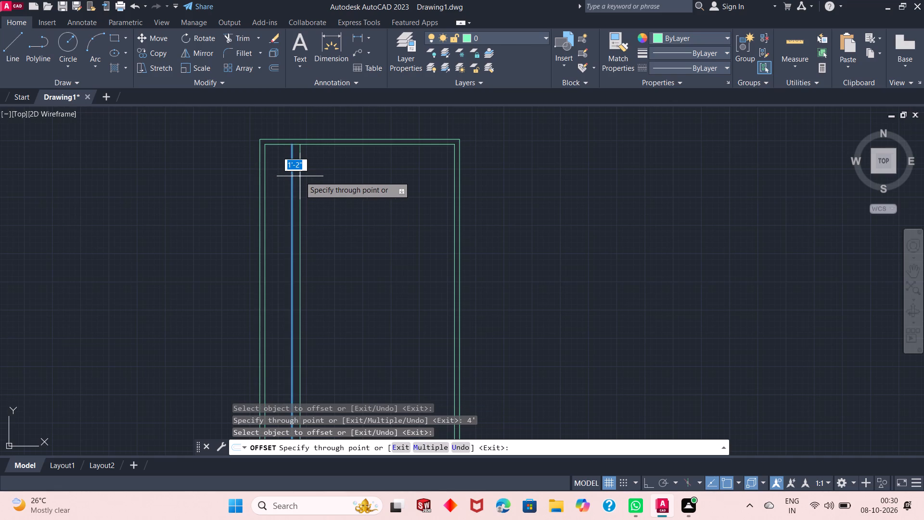
type("4\"")
key("Return")
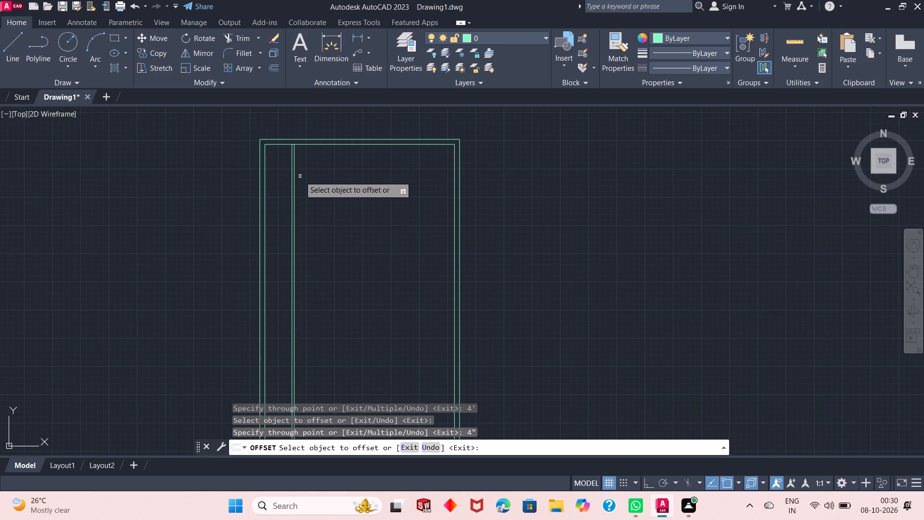
Offset the first partition's inner line 9'6" towards the interior, and offset the new line 4" further to form a second vertical partition.
scroll(300, 176, "down", 1)
scroll(300, 176, "up", 2)
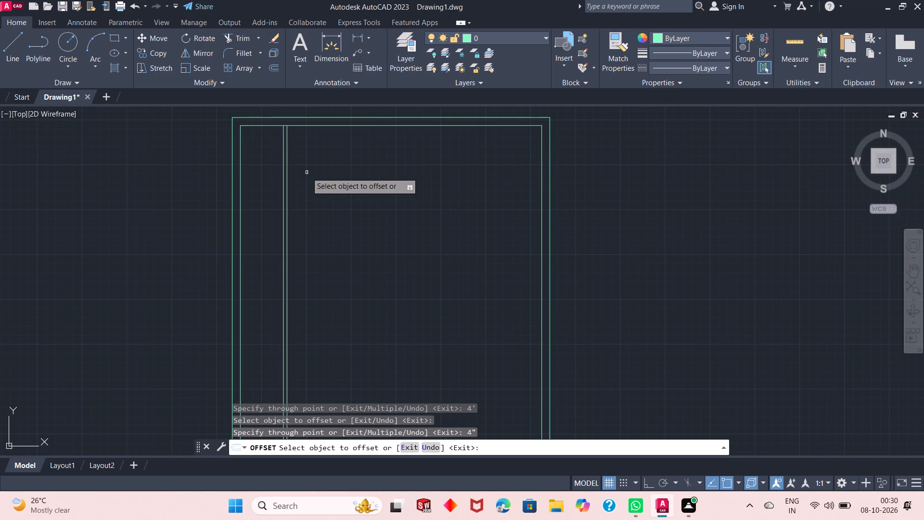
left_click(287, 161)
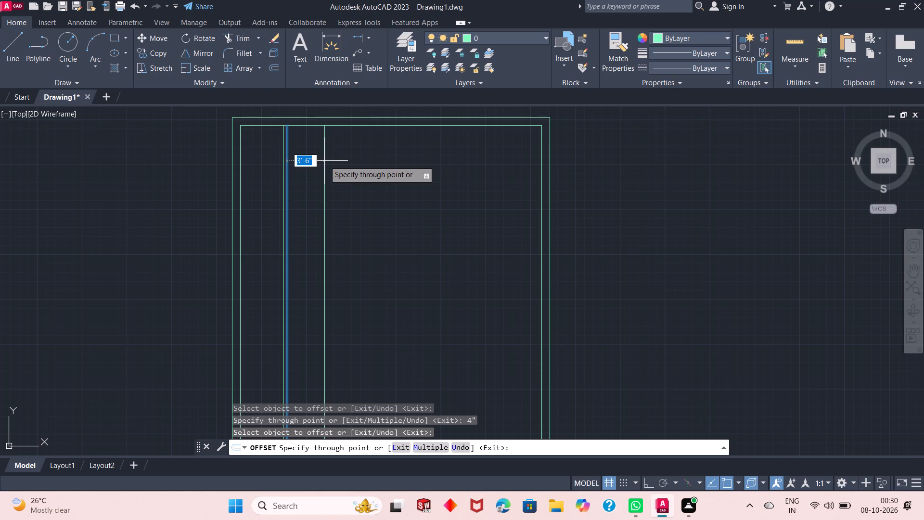
type("9'6")
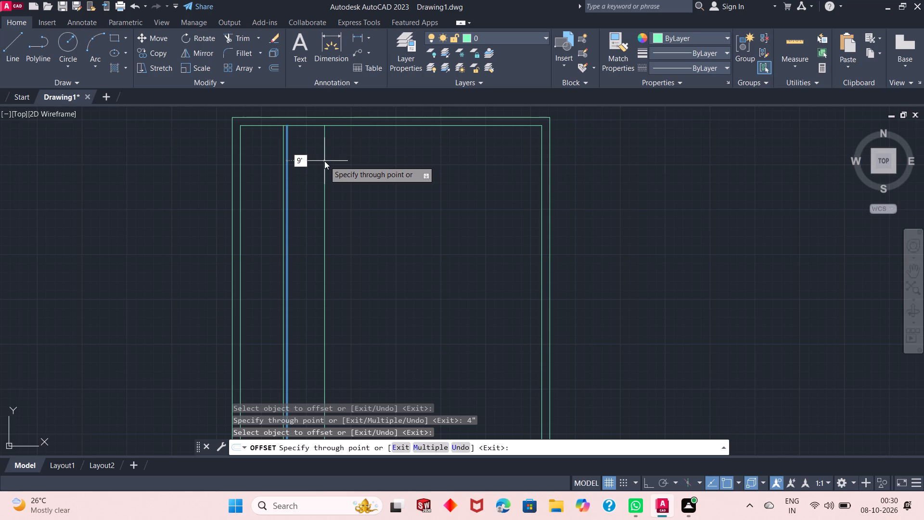
key("shift+quotedbl")
key("Return")
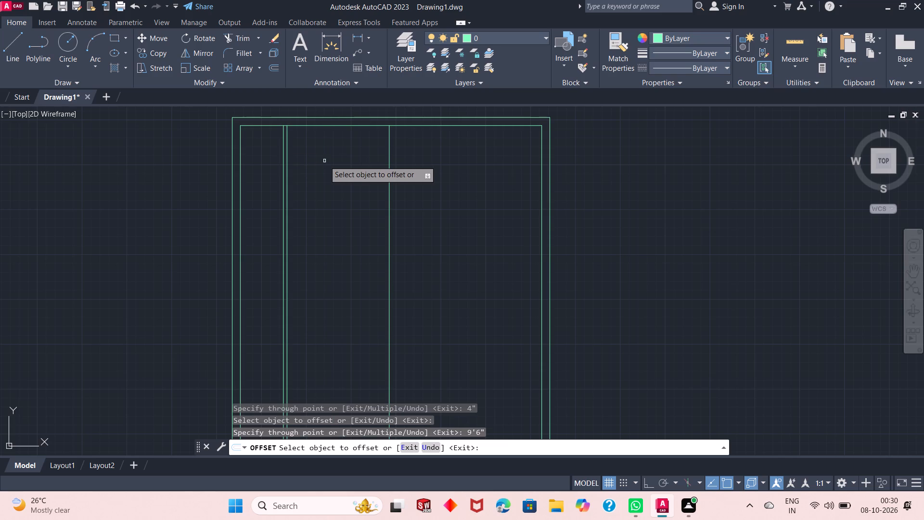
left_click(390, 208)
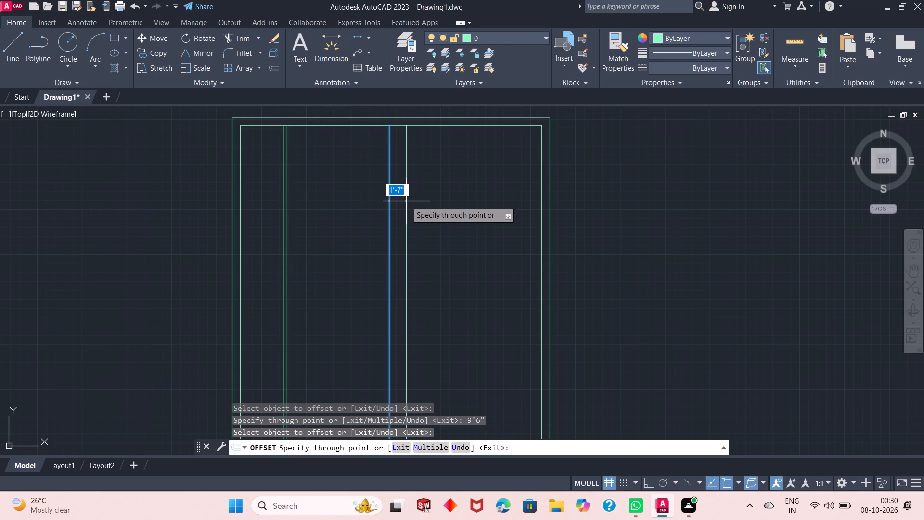
key("4")
key("shift+quotedbl")
key("Return")
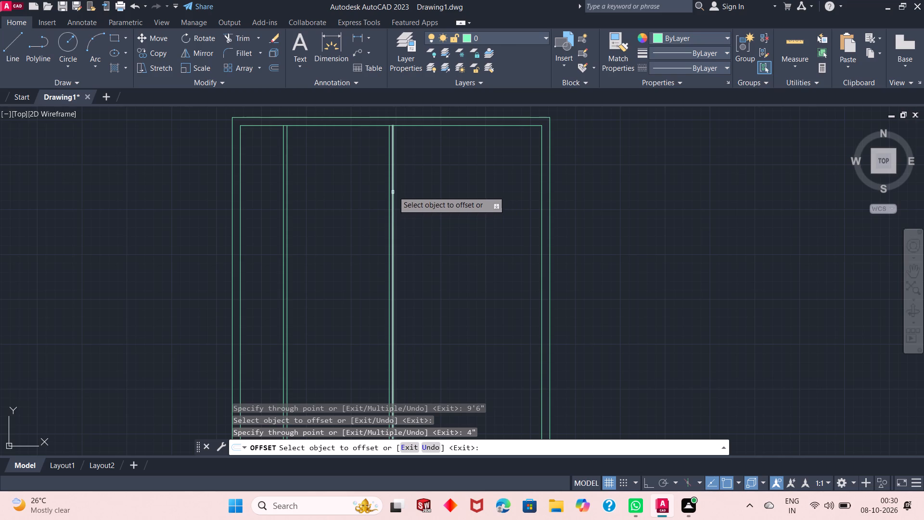
Offset the second partition's right-hand line 6' to the right, and offset the new line 4" further to form a third vertical partition.
left_click(393, 191)
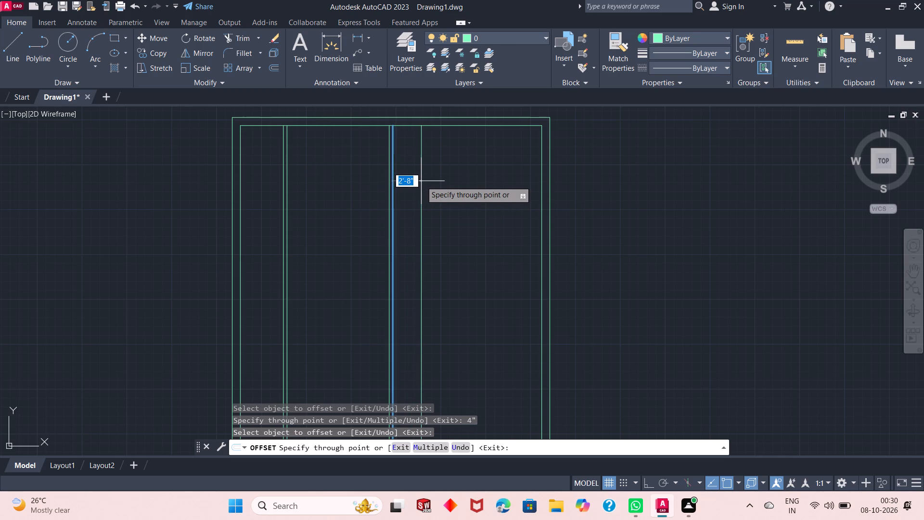
key("6")
key("apostrophe")
key("Return")
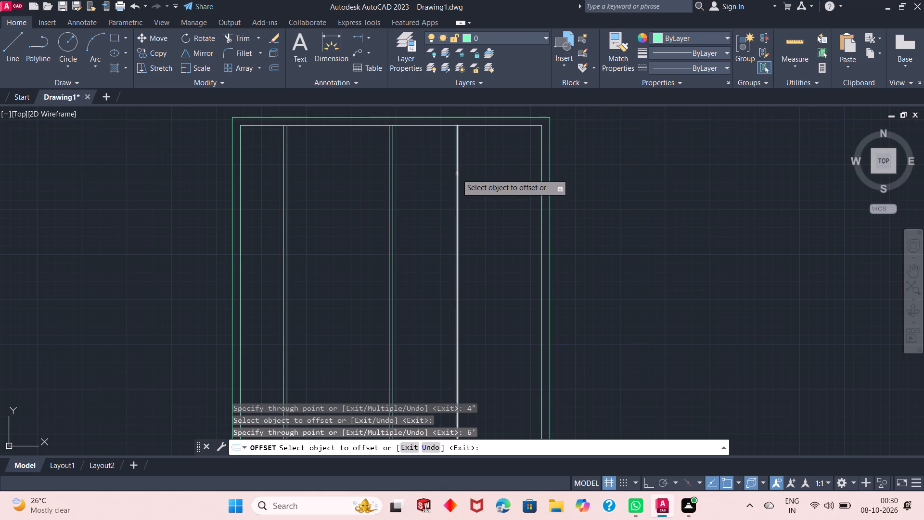
left_click(457, 174)
key("4")
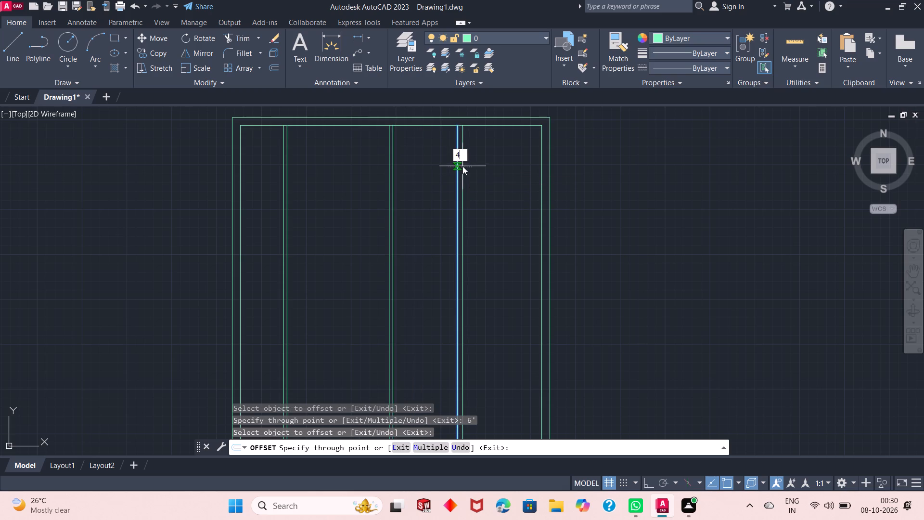
key("shift+quotedbl")
key("Return")
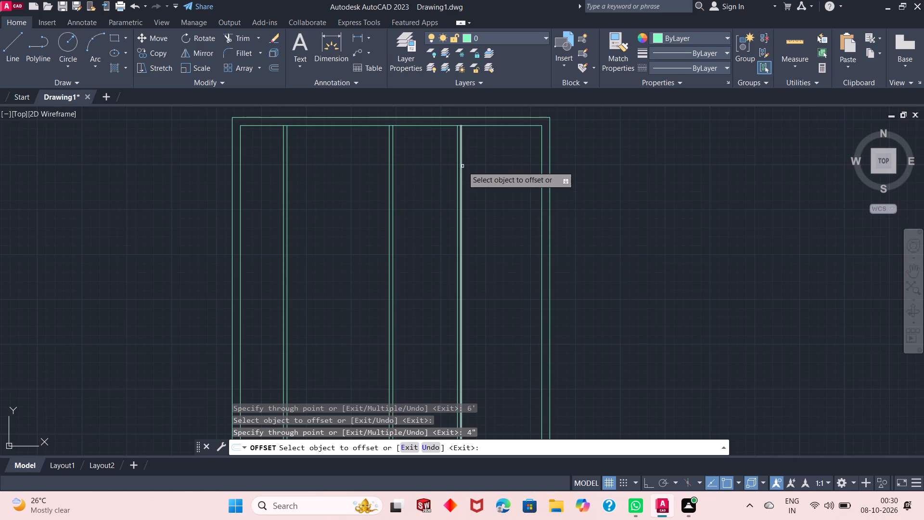
Offset the top line of the inner rectangle 6' downward into the plan and end the Offset command.
scroll(389, 209, "up", 1)
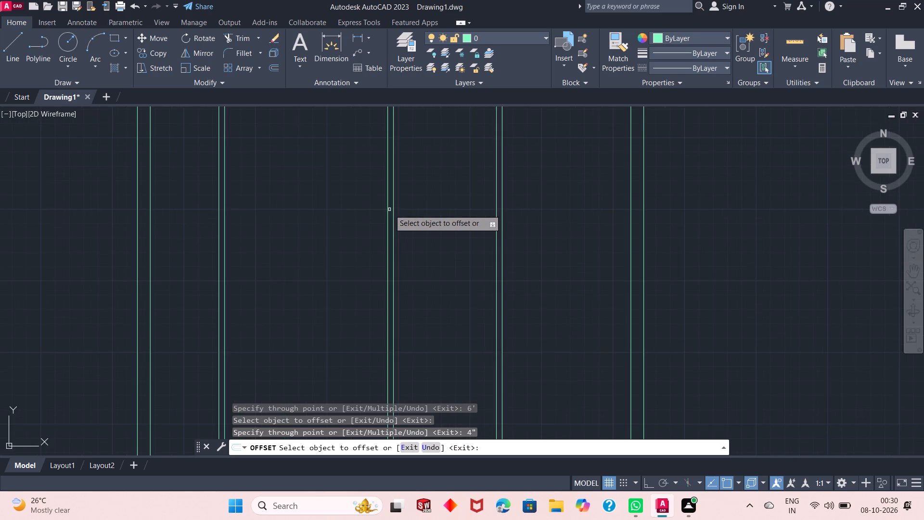
scroll(389, 209, "down", 2)
scroll(344, 182, "up", 1)
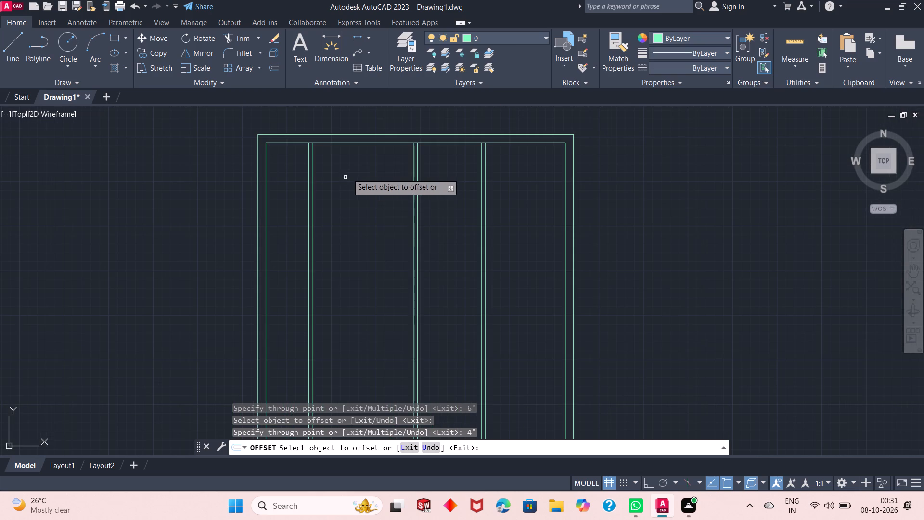
left_click(348, 142)
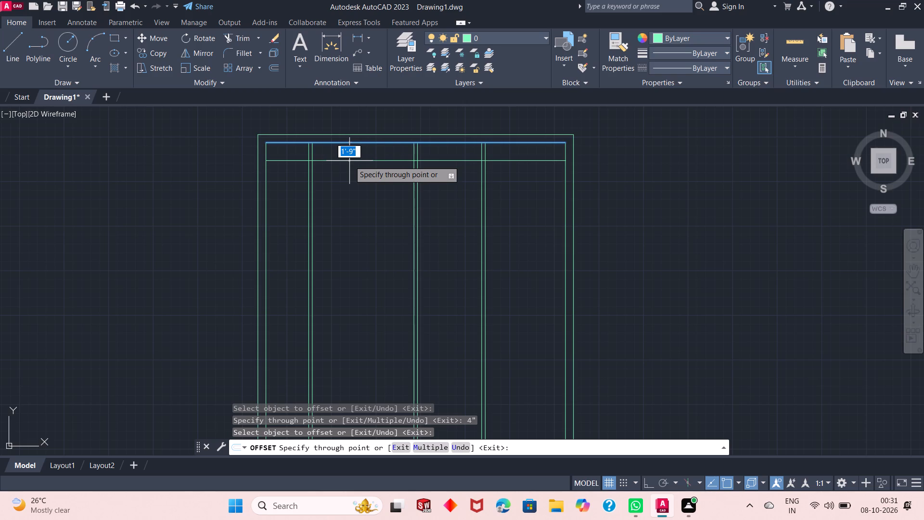
type("6'")
key("Return")
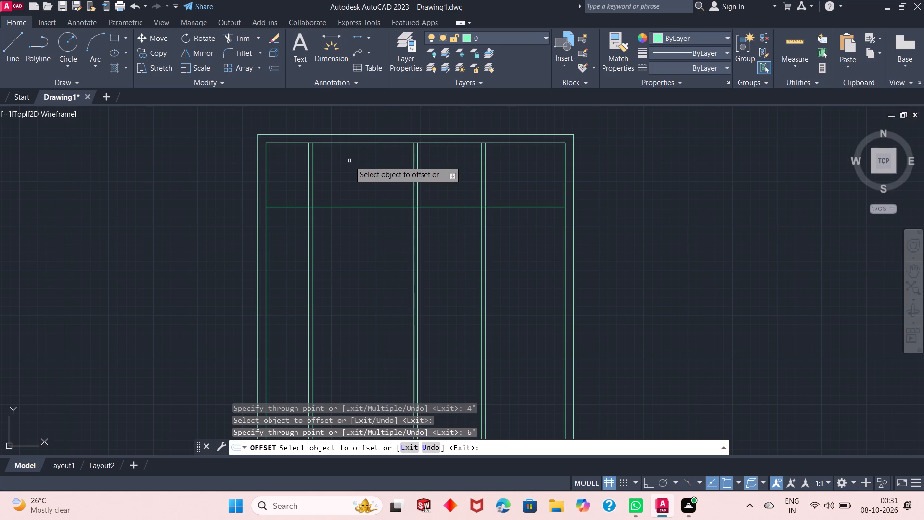
scroll(372, 218, "up", 1)
scroll(372, 218, "down", 2)
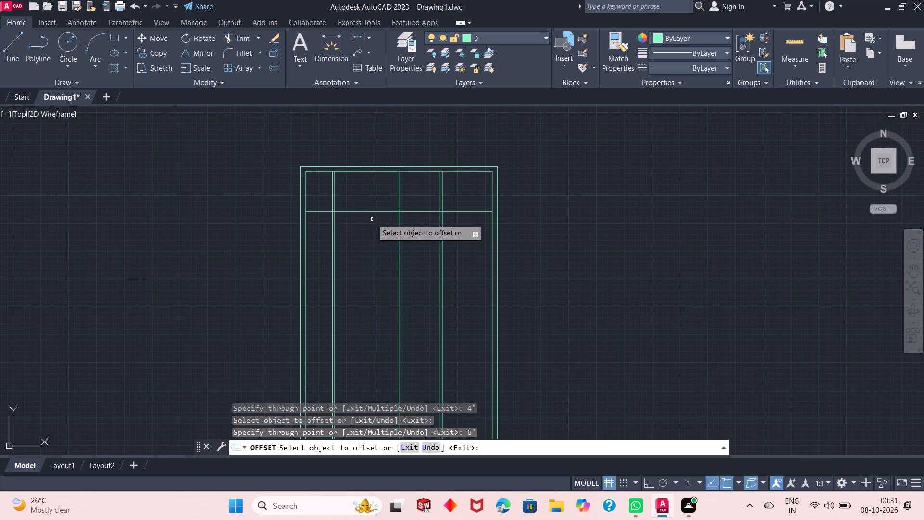
scroll(374, 240, "up", 1)
right_click(197, 186)
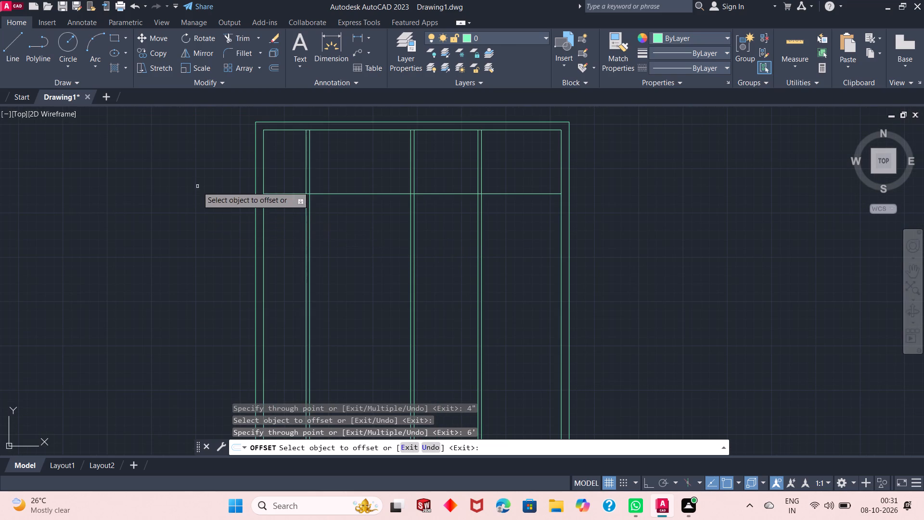
left_click(214, 196)
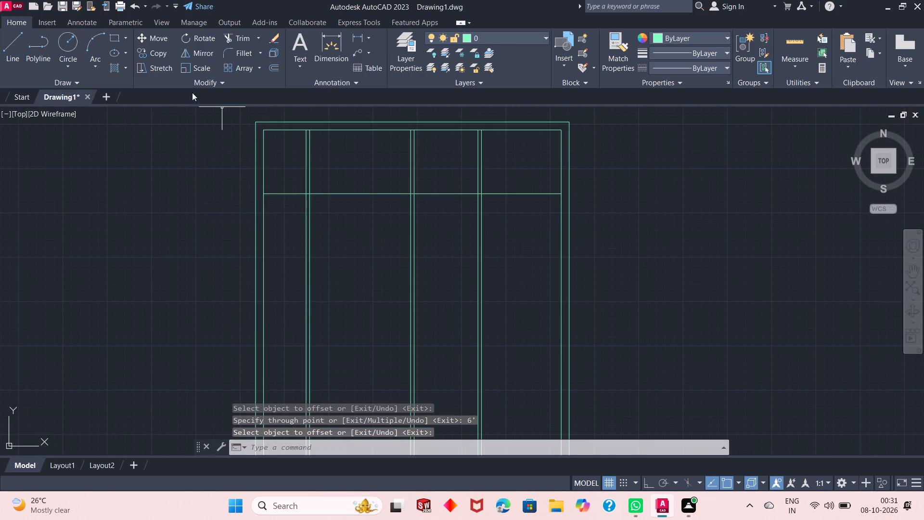
Trim both lines of the first and third vertical partitions below the horizontal line, leaving the middle partition uncut.
left_click(237, 39)
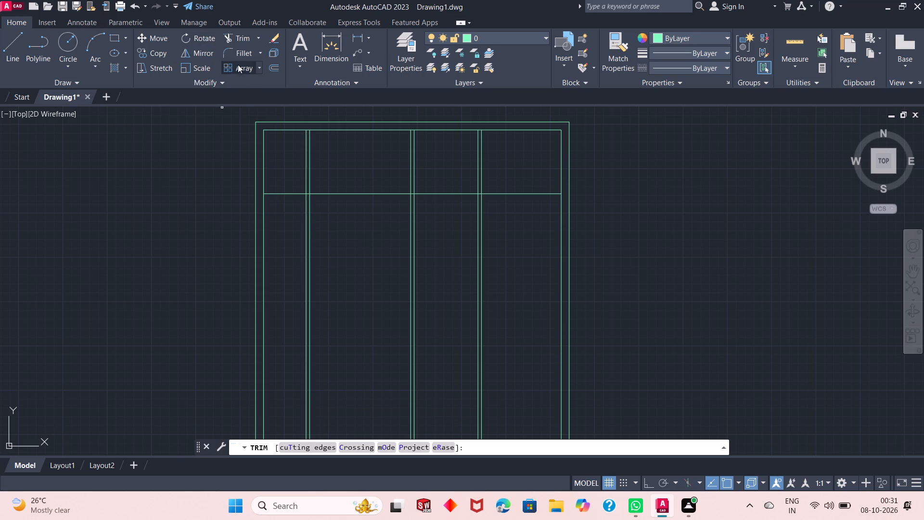
left_click(338, 251)
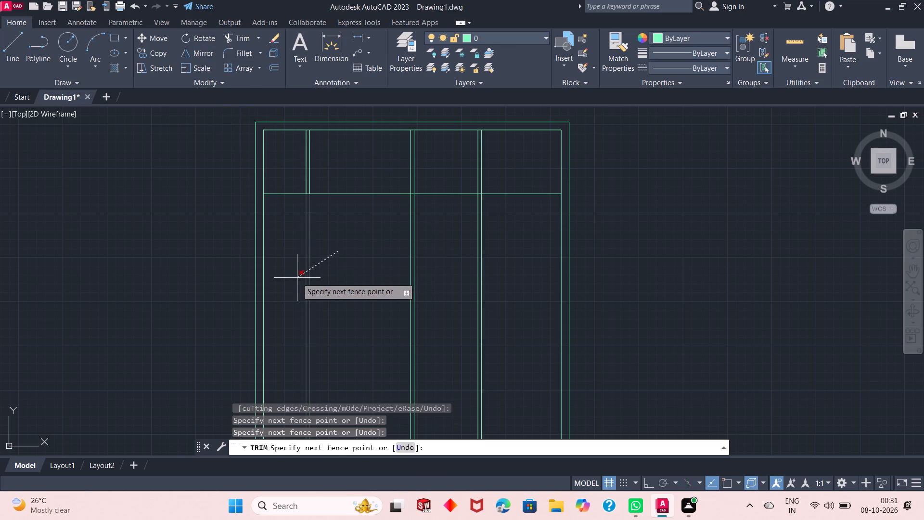
left_click(296, 278)
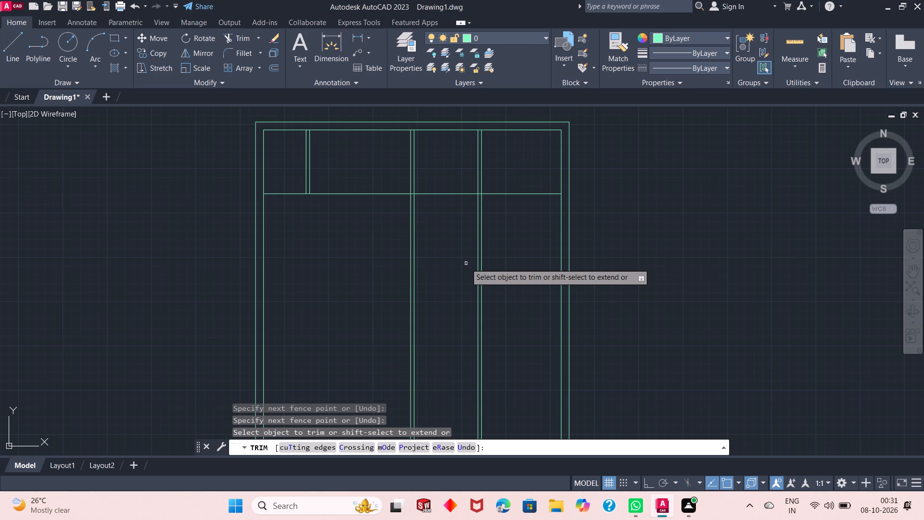
left_click(500, 259)
left_click(462, 277)
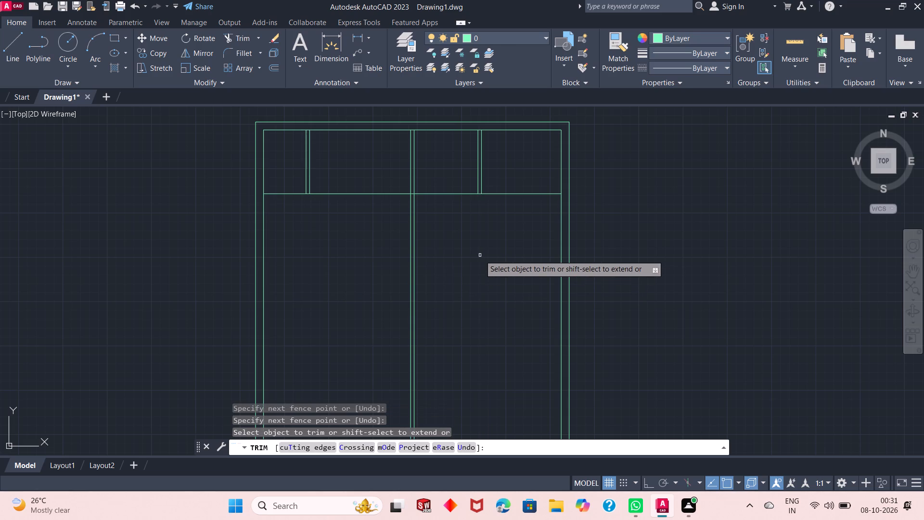
scroll(464, 254, "up", 1)
scroll(464, 254, "down", 2)
scroll(436, 197, "up", 1)
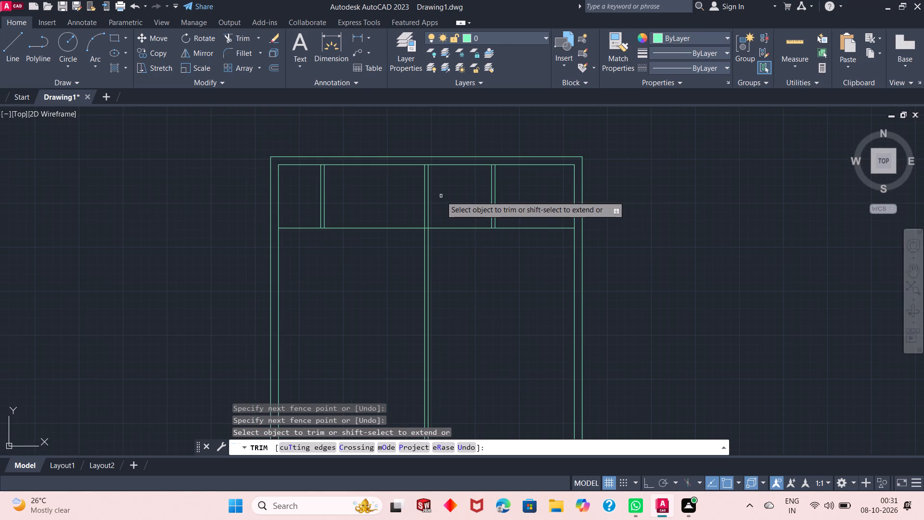
scroll(441, 196, "up", 1)
right_click(709, 170)
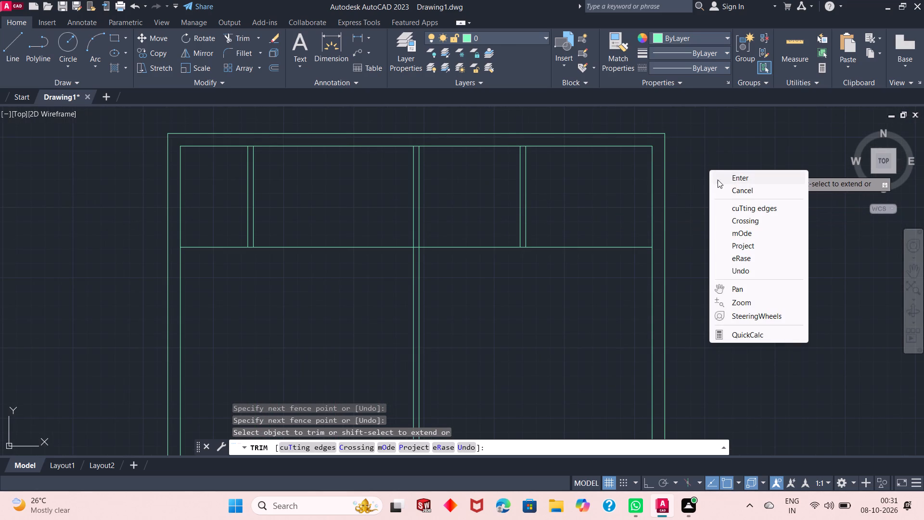
left_click(731, 177)
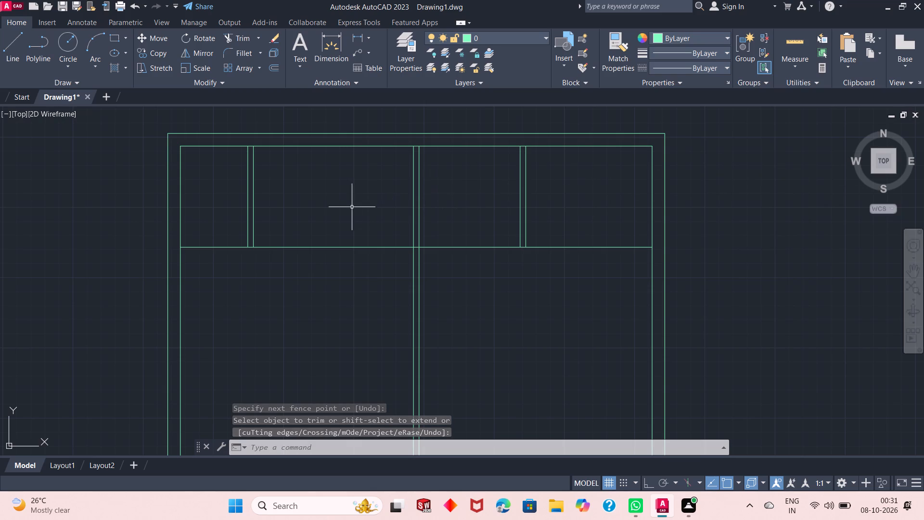
Offset the horizontal line below the top rooms 4" downward using the Through option to form the partition thickness.
scroll(196, 256, "down", 1)
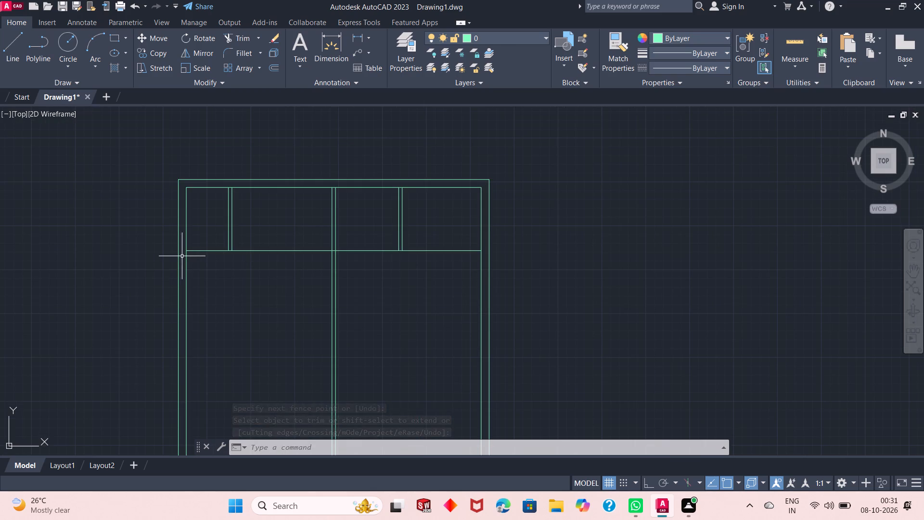
scroll(192, 254, "up", 2)
scroll(215, 253, "down", 1)
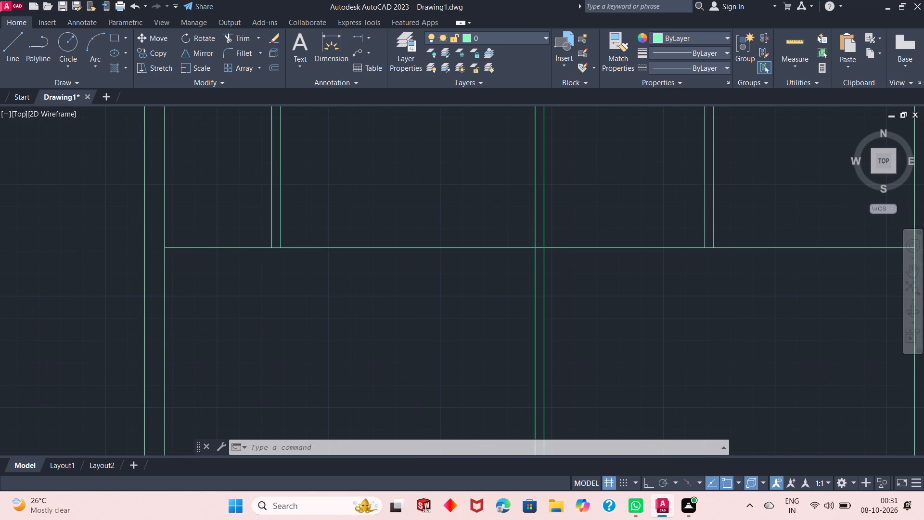
scroll(215, 253, "up", 1)
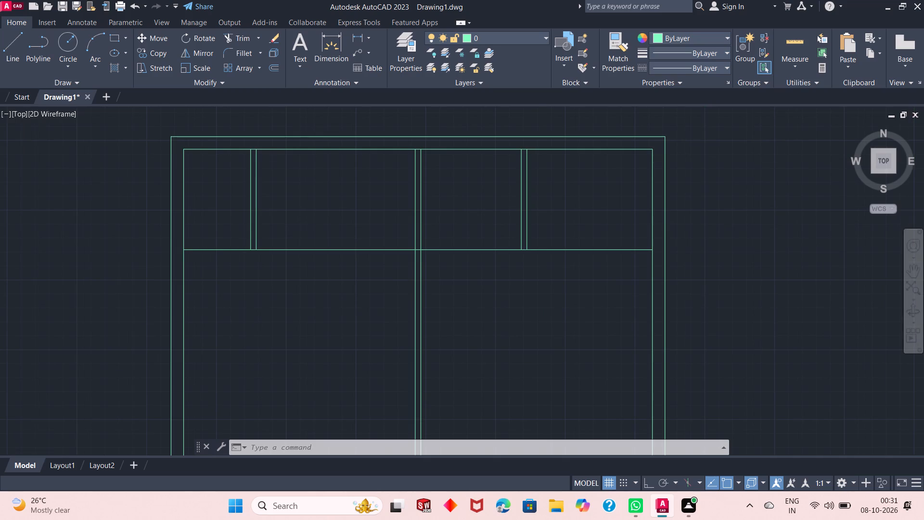
scroll(215, 253, "down", 1)
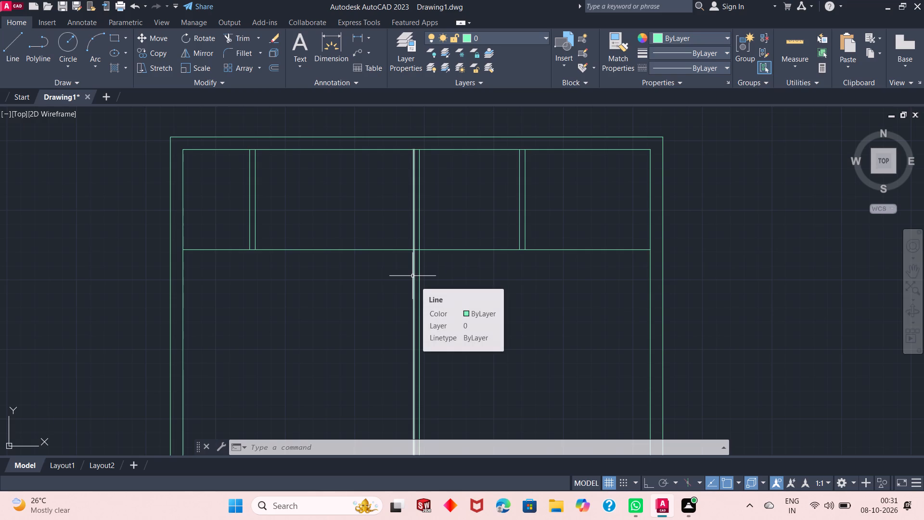
scroll(412, 276, "up", 1)
scroll(412, 276, "down", 1)
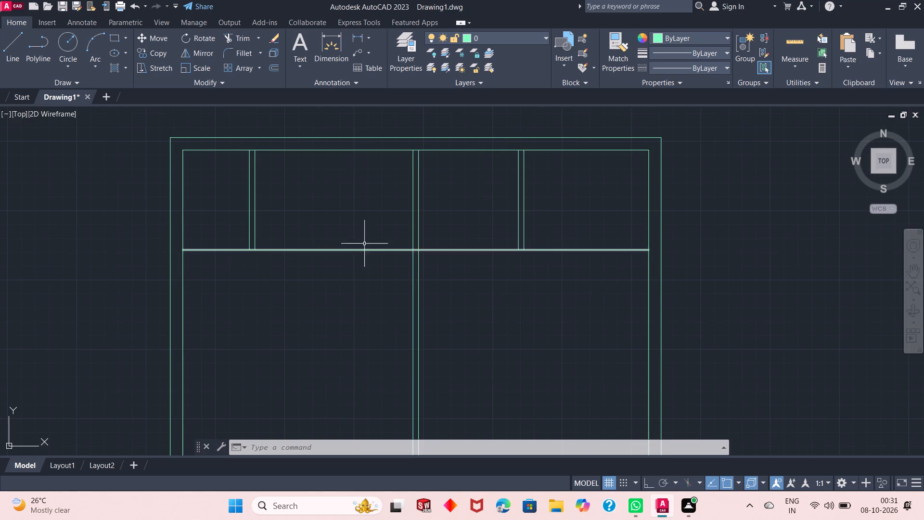
left_click(268, 68)
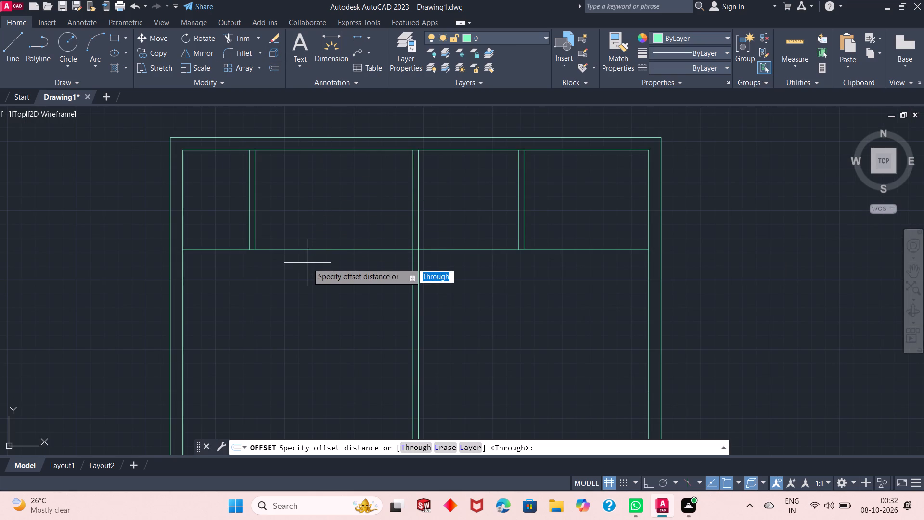
key("space")
left_click(316, 249)
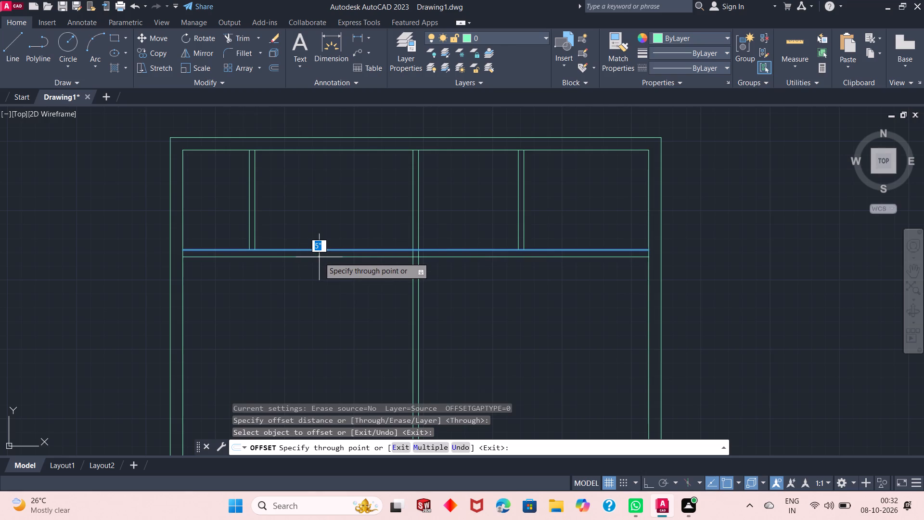
key("4")
key("shift+quotedbl")
key("Return")
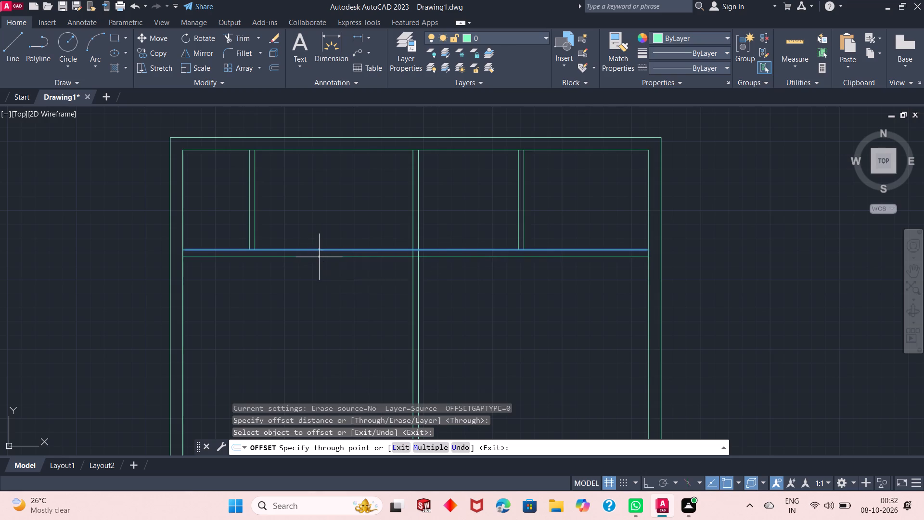
Trim the horizontal partition lines between the middle partition's lines, and cut the middle partition's left line across the horizontal partition's thickness.
scroll(319, 265, "up", 1)
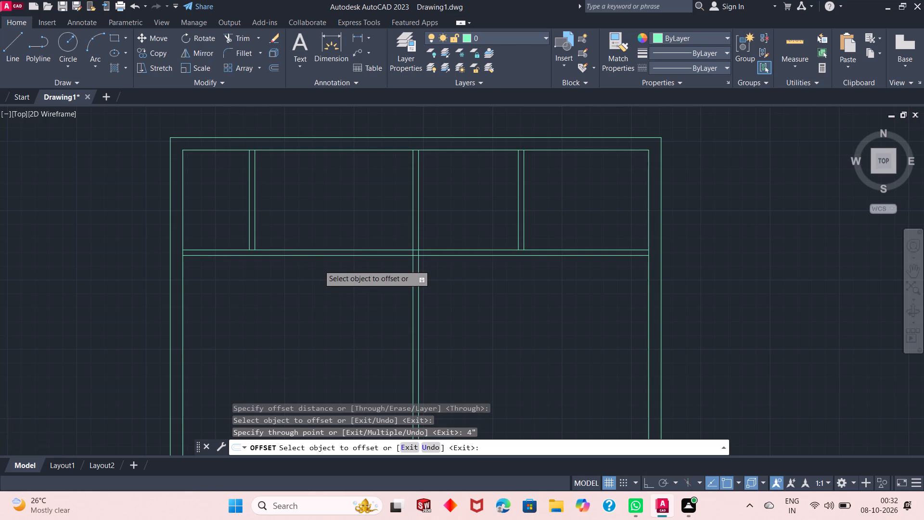
scroll(319, 265, "up", 1)
scroll(314, 251, "down", 4)
scroll(317, 313, "up", 1)
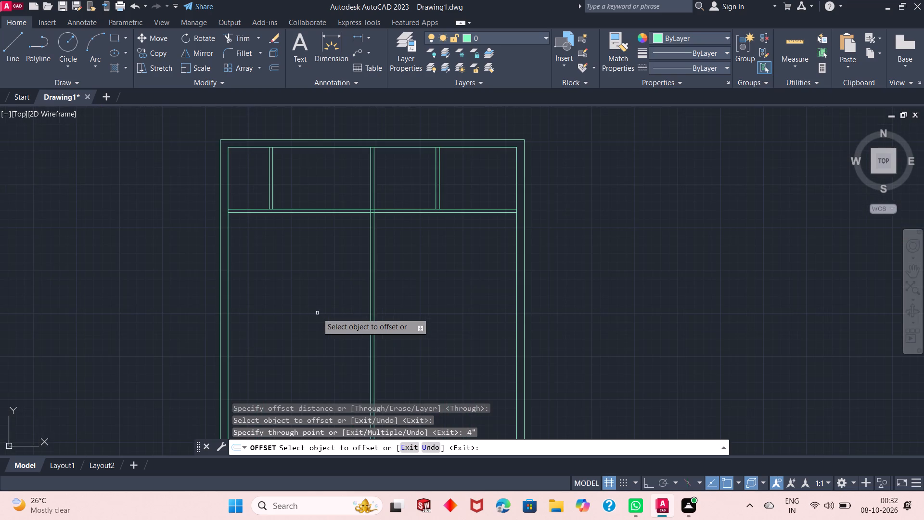
scroll(317, 313, "up", 1)
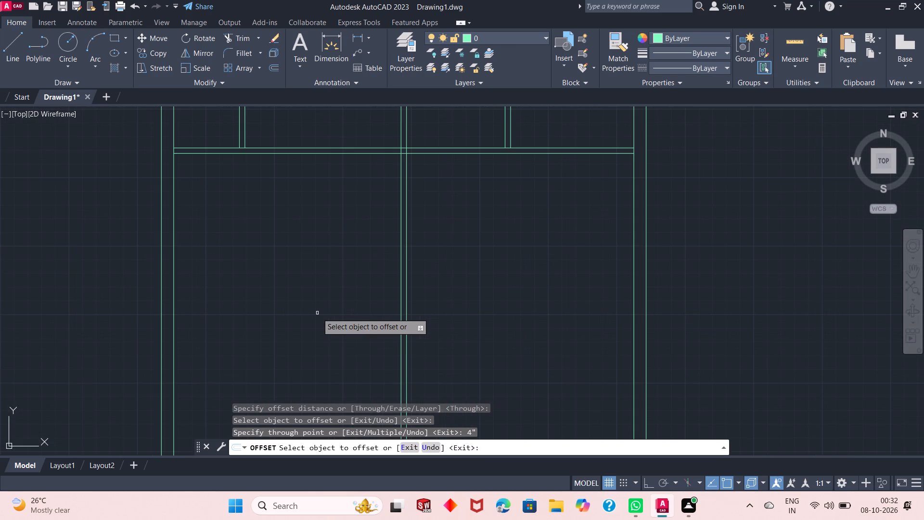
scroll(317, 313, "down", 1)
scroll(356, 171, "up", 1)
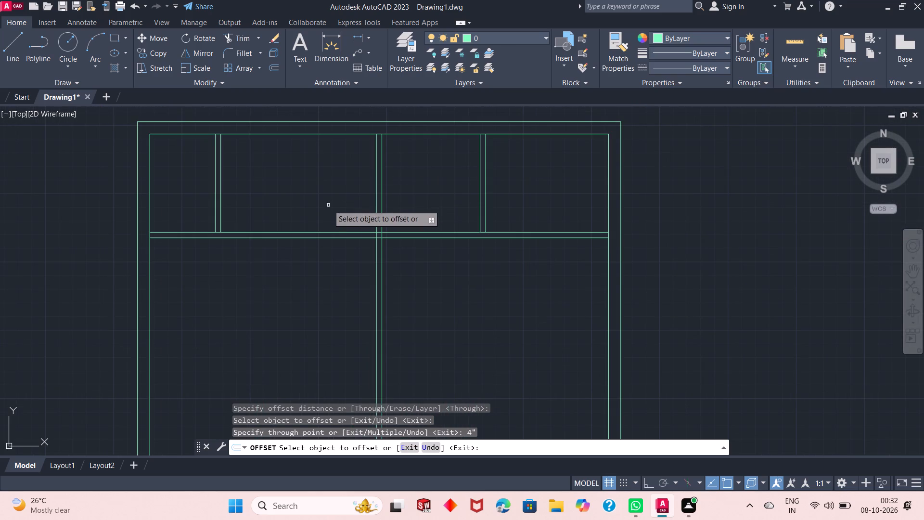
key("Escape")
left_click(225, 38)
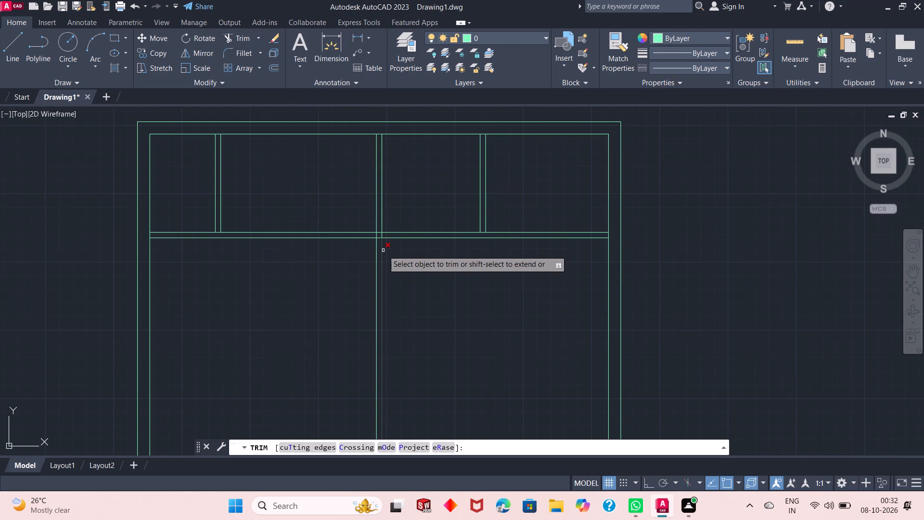
scroll(382, 229, "down", 3)
scroll(381, 234, "up", 2)
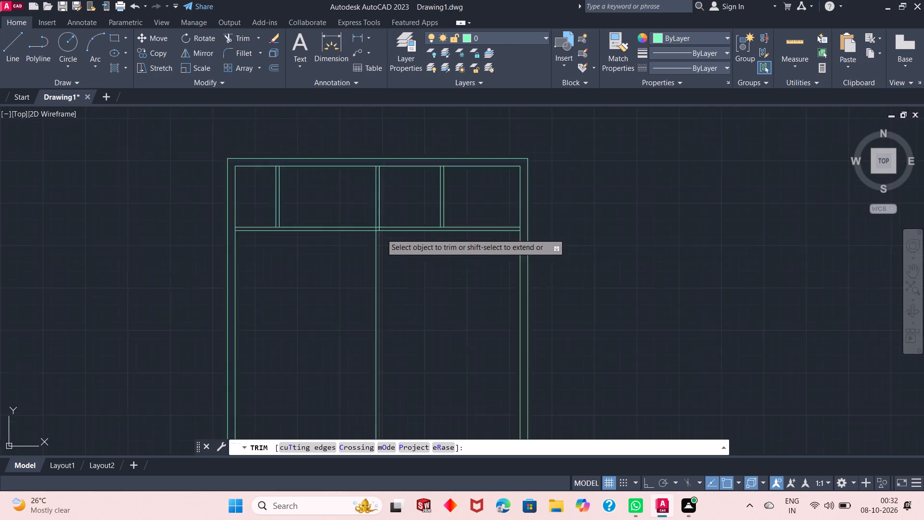
scroll(381, 234, "up", 4)
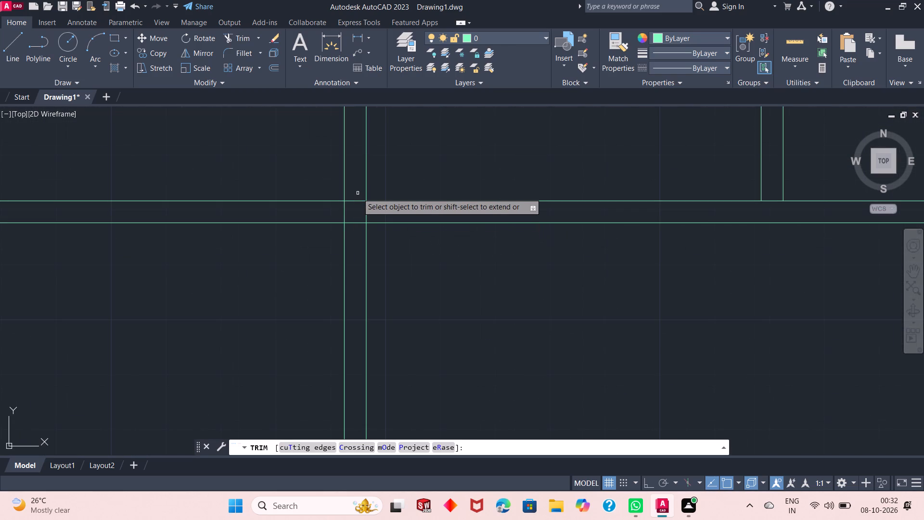
left_click(358, 193)
left_click(355, 233)
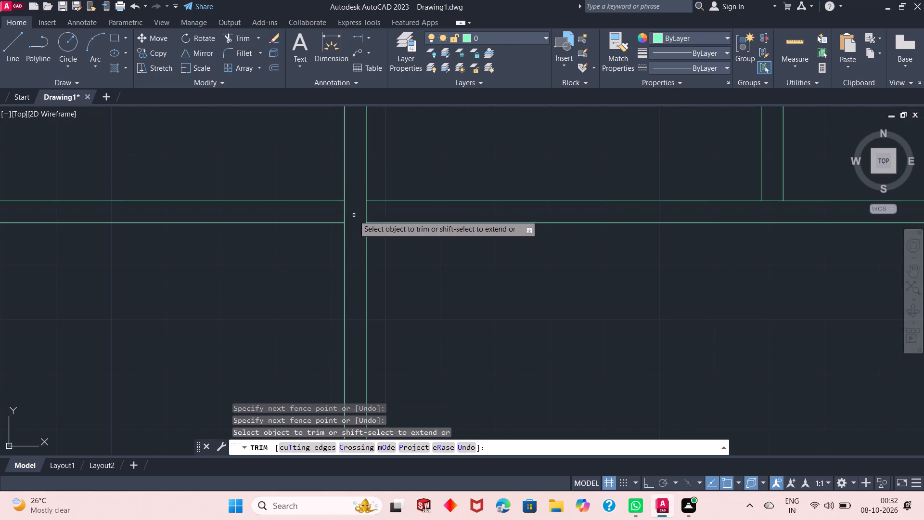
left_click(352, 212)
left_click(338, 212)
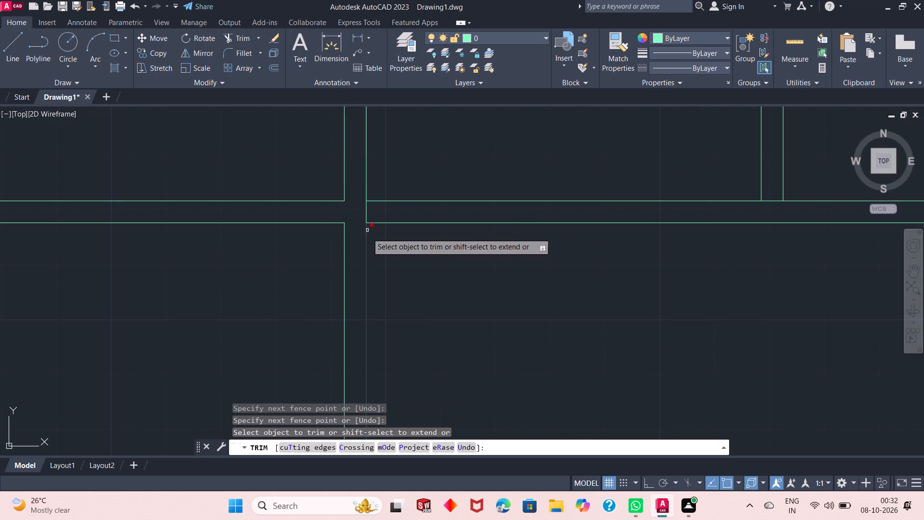
key("Escape")
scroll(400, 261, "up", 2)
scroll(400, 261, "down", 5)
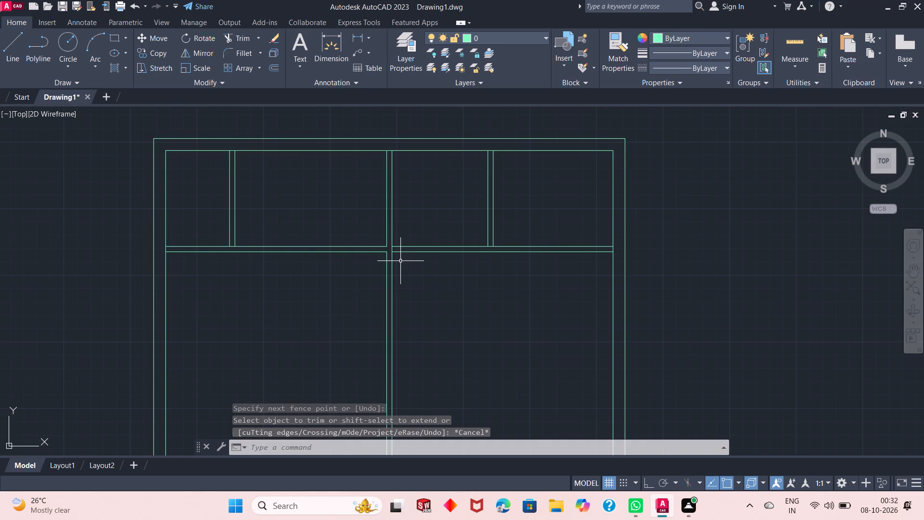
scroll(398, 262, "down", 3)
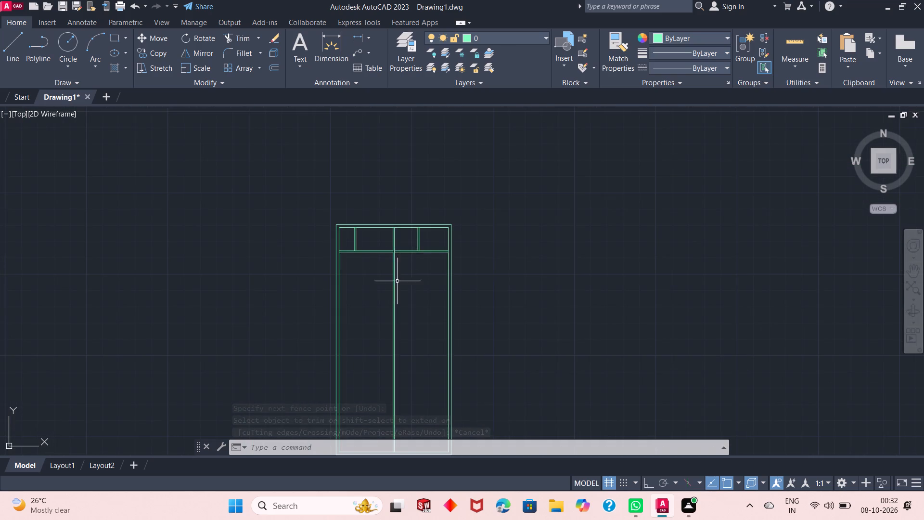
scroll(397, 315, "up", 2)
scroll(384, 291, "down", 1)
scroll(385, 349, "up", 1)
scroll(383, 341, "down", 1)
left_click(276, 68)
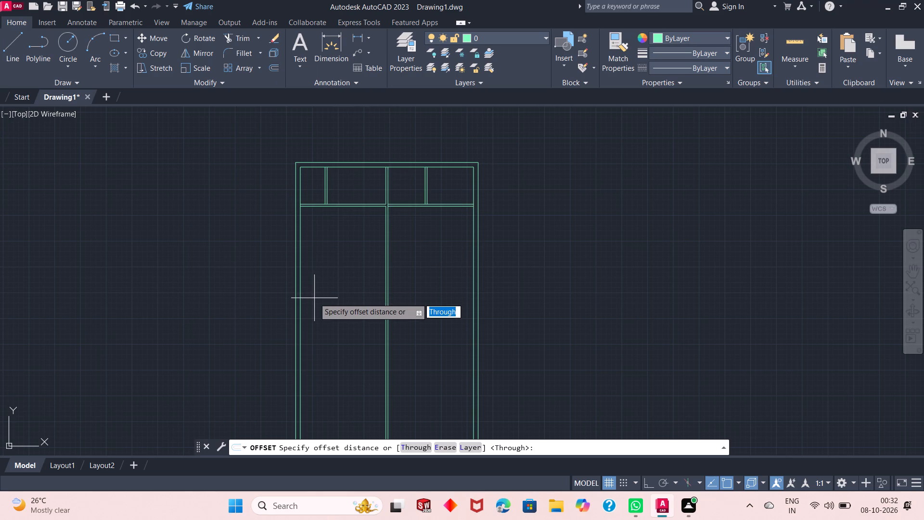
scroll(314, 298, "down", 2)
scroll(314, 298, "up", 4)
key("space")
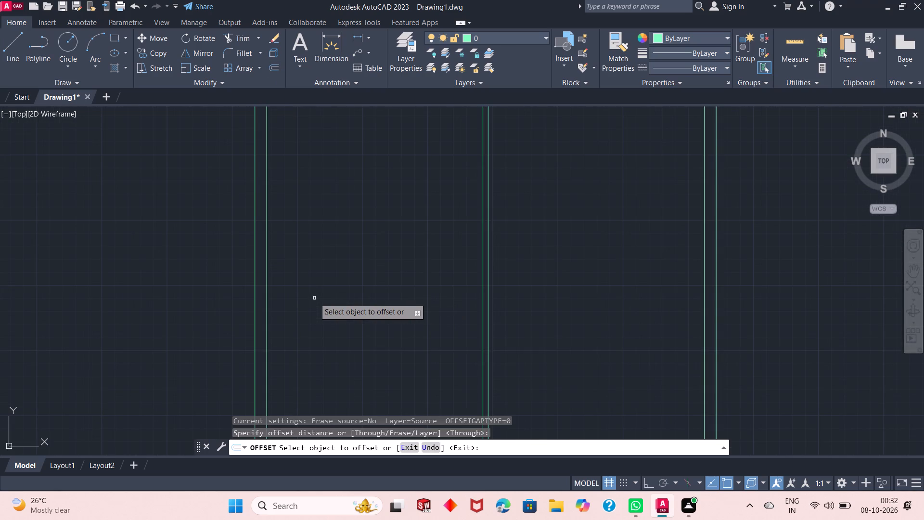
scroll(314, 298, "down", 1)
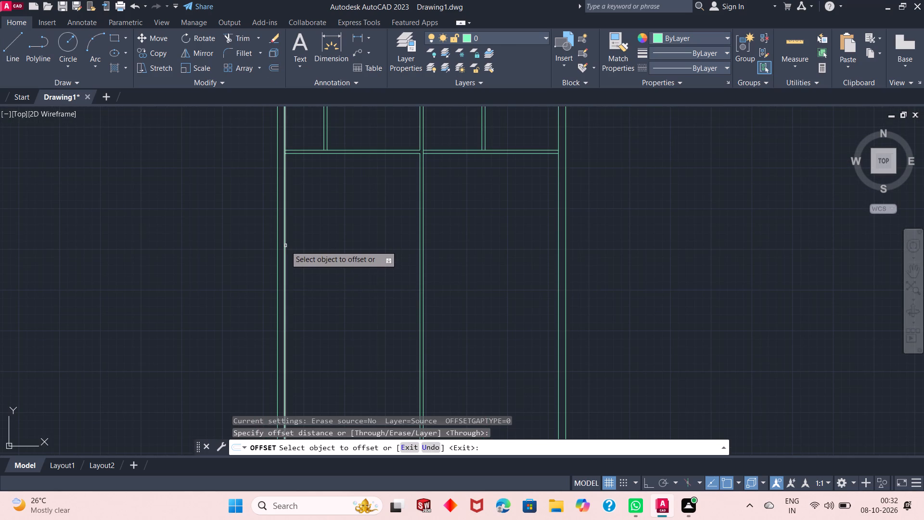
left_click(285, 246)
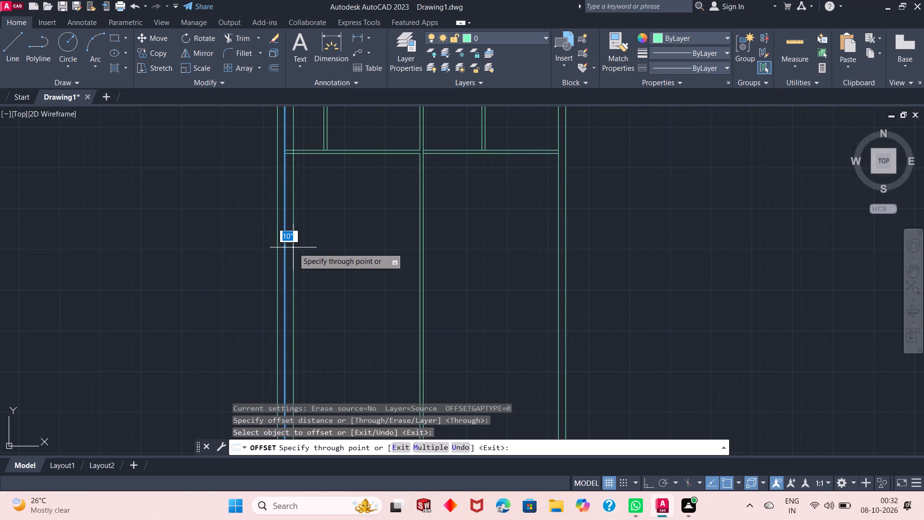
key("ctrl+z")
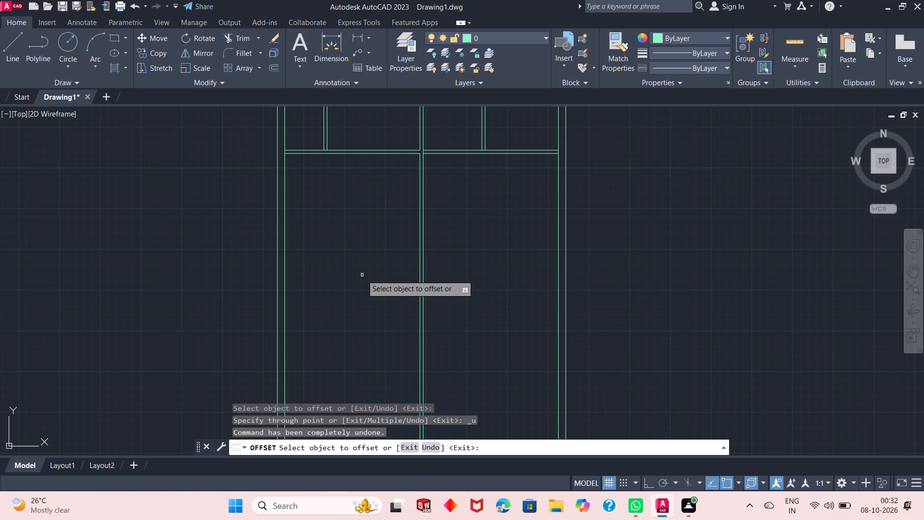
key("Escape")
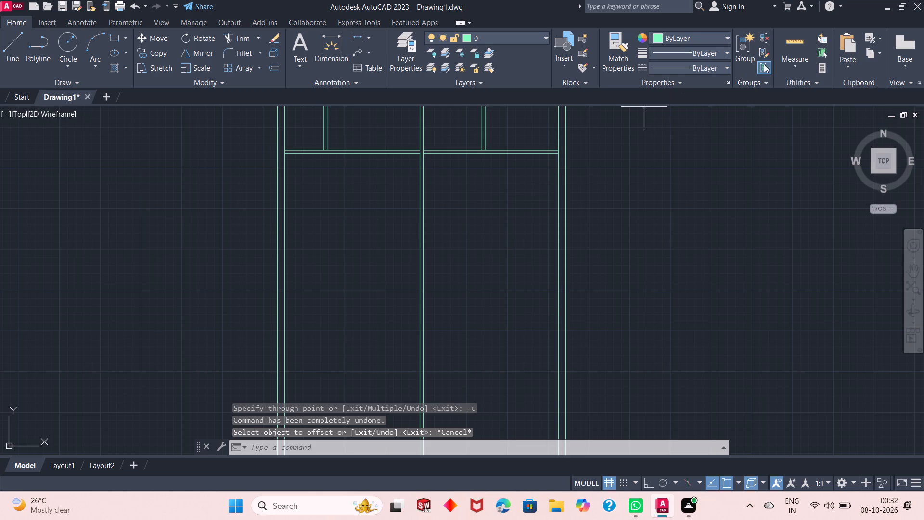
Quick-measure the clear width of the right-hand space below the top rooms.
left_click(794, 50)
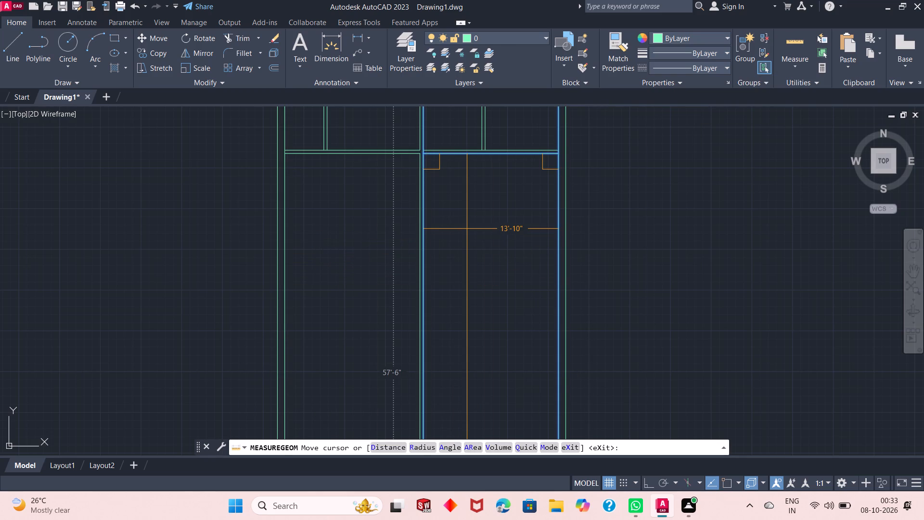
key("Escape")
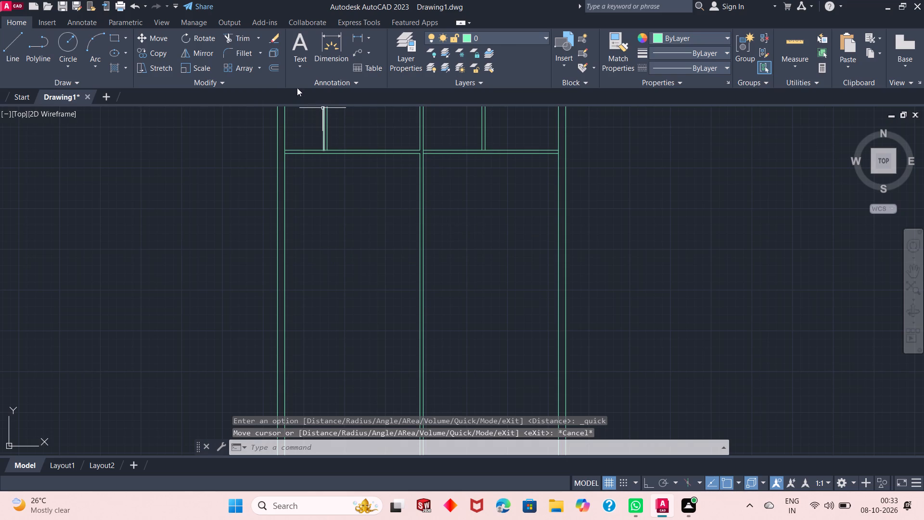
Offset the lower horizontal partition line 12' downward on both sides of the middle partition, using the Through option.
left_click(276, 69)
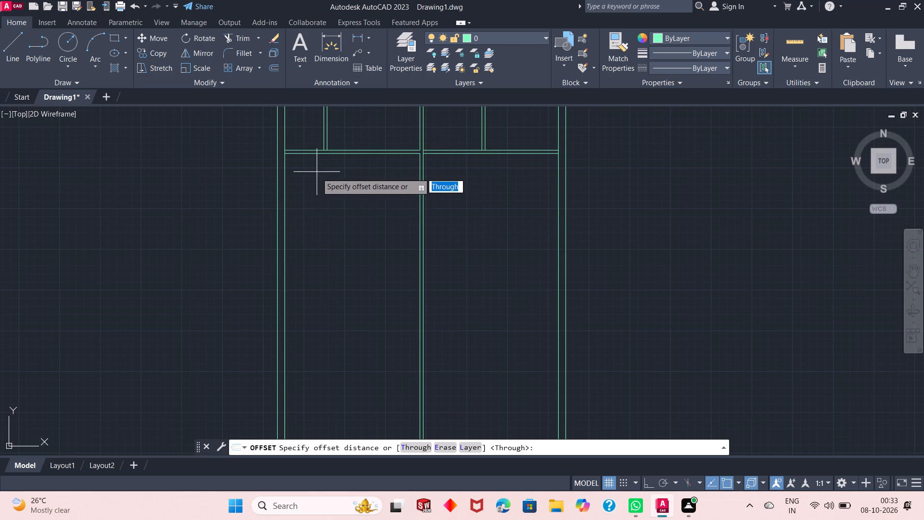
key("space")
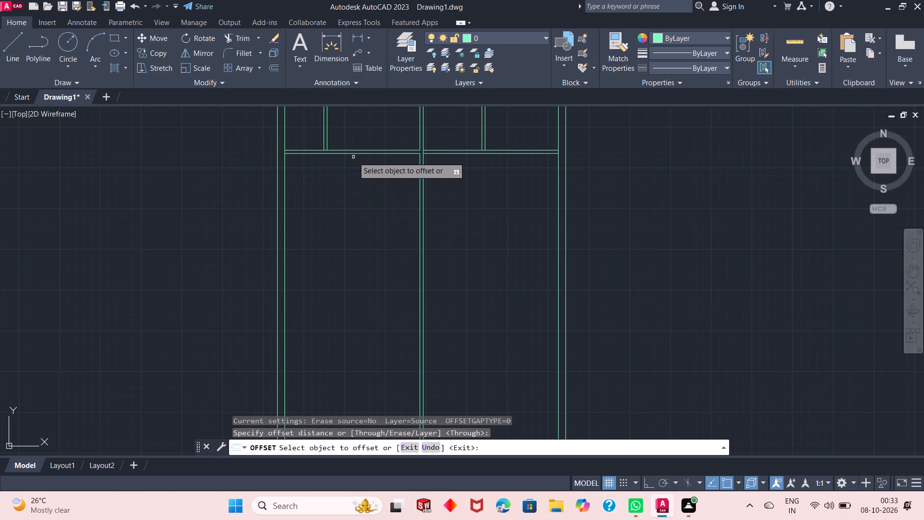
left_click(357, 152)
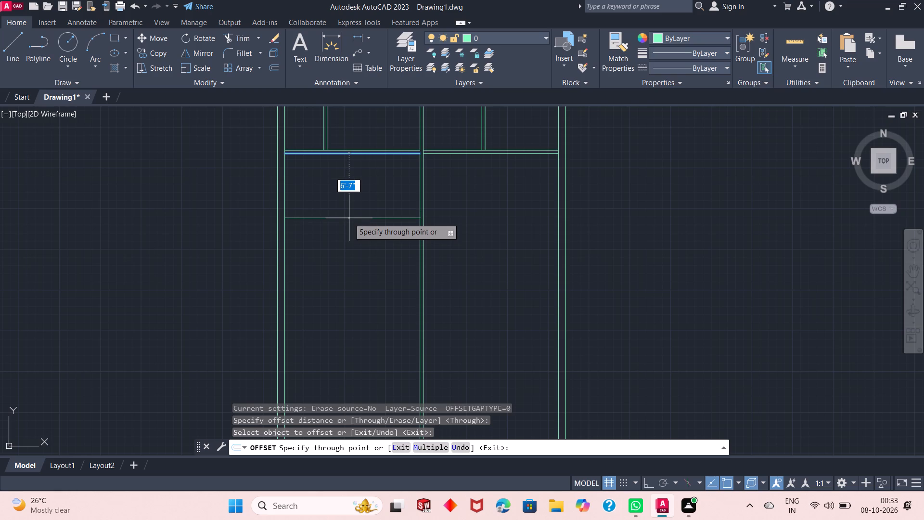
type("12")
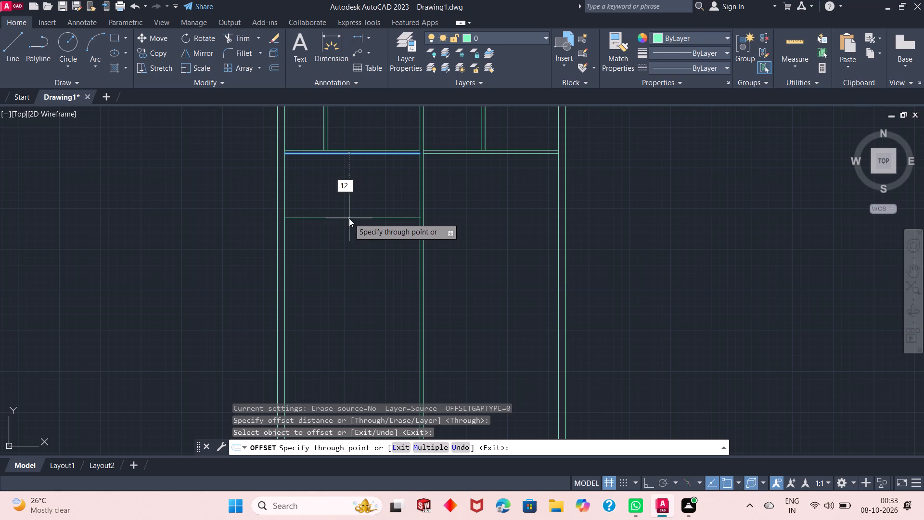
key("apostrophe")
key("Return")
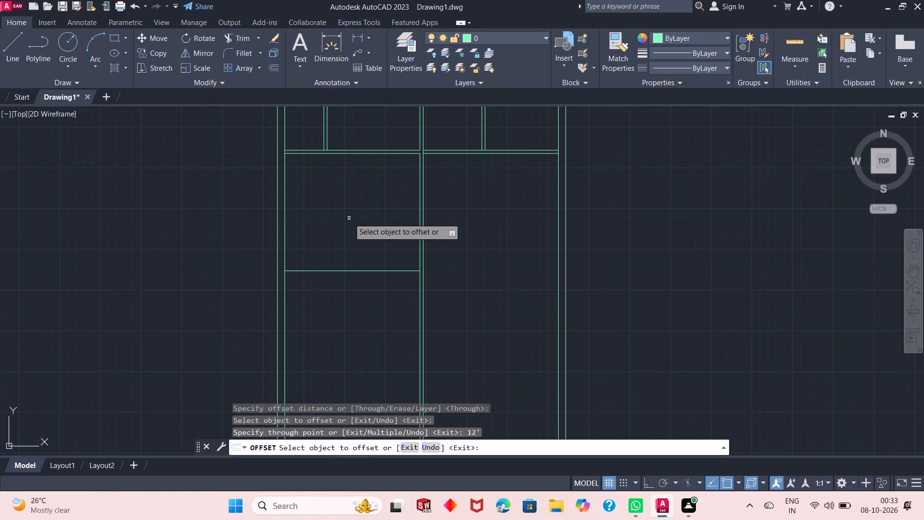
left_click(451, 154)
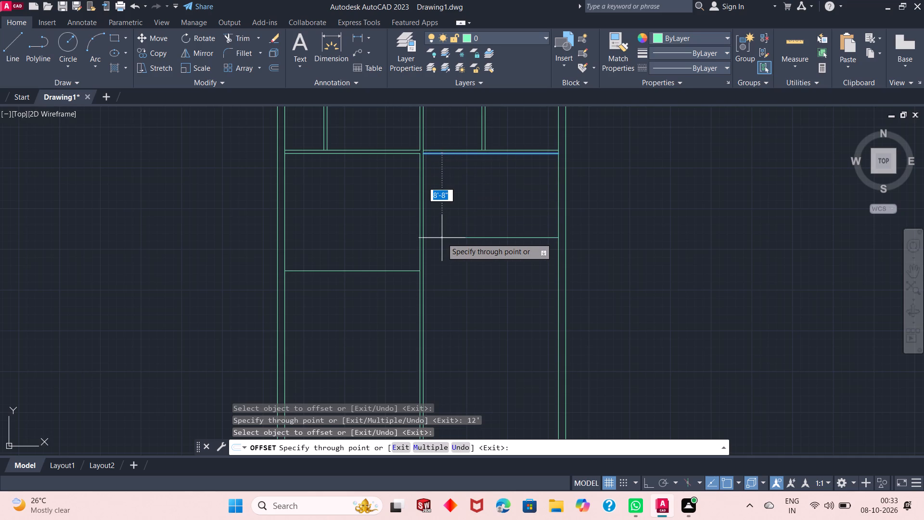
type("12")
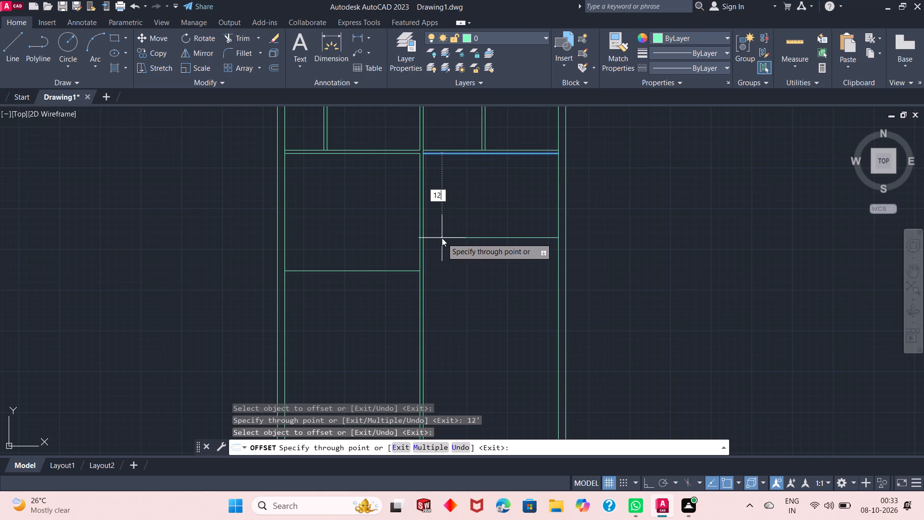
key("apostrophe")
key("Return")
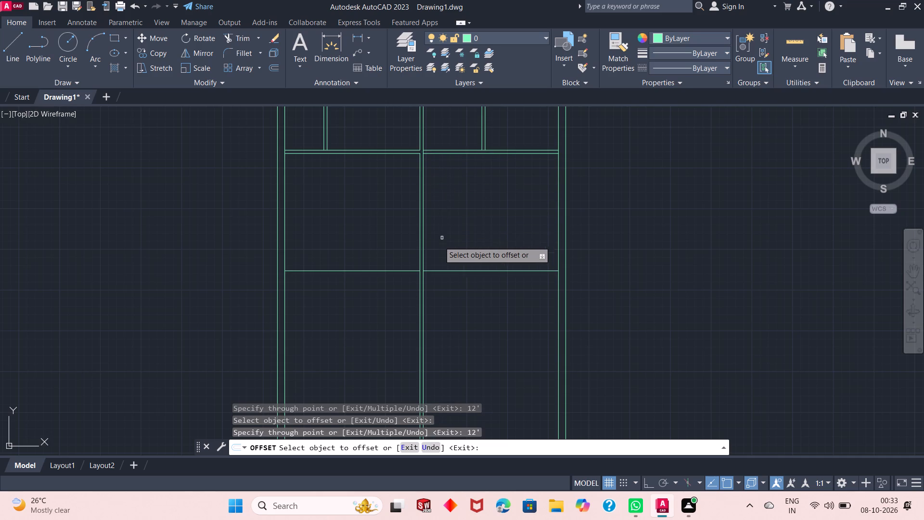
Offset both new horizontal lines 4" downward to form the second cross partition, and end the Offset command.
left_click(400, 272)
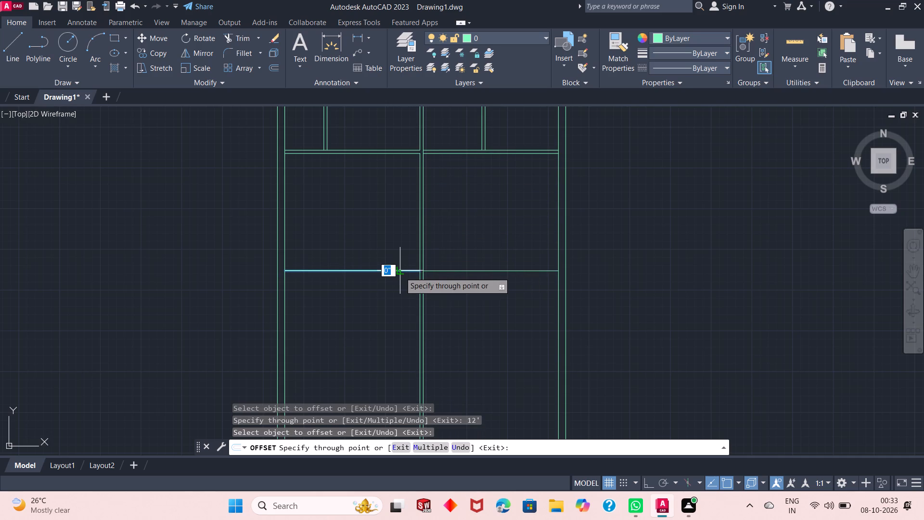
type("4\"")
key("Return")
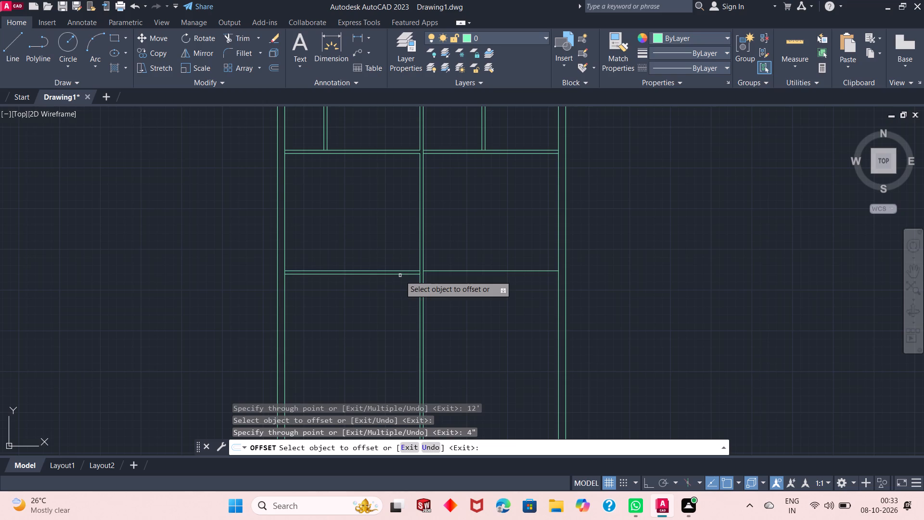
left_click(453, 271)
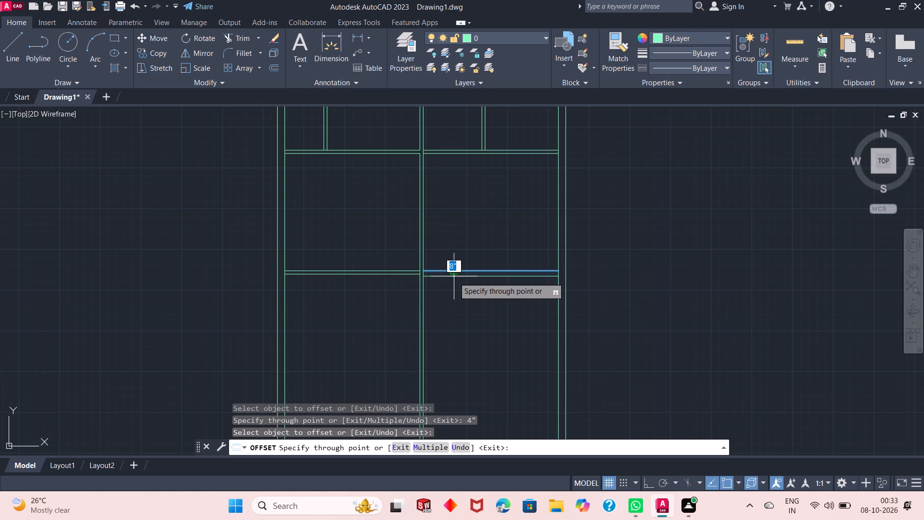
type("4\"")
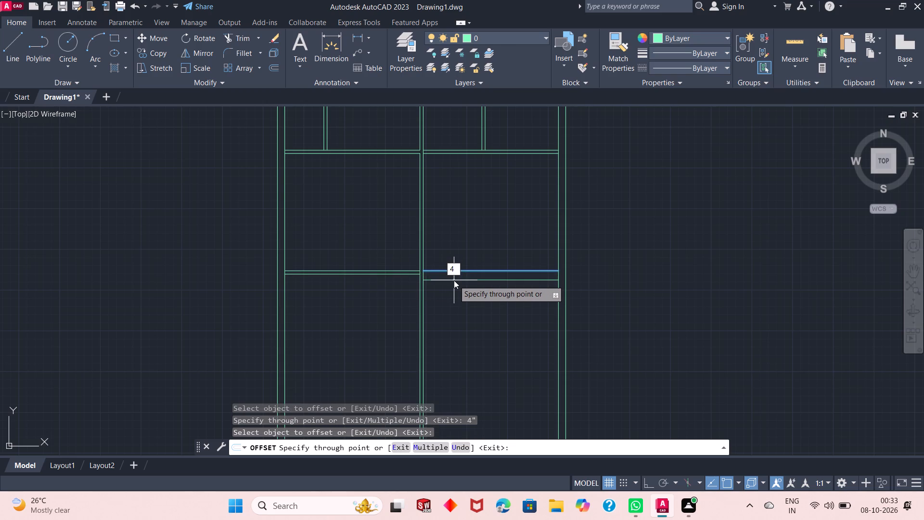
key("Return")
scroll(435, 280, "up", 1)
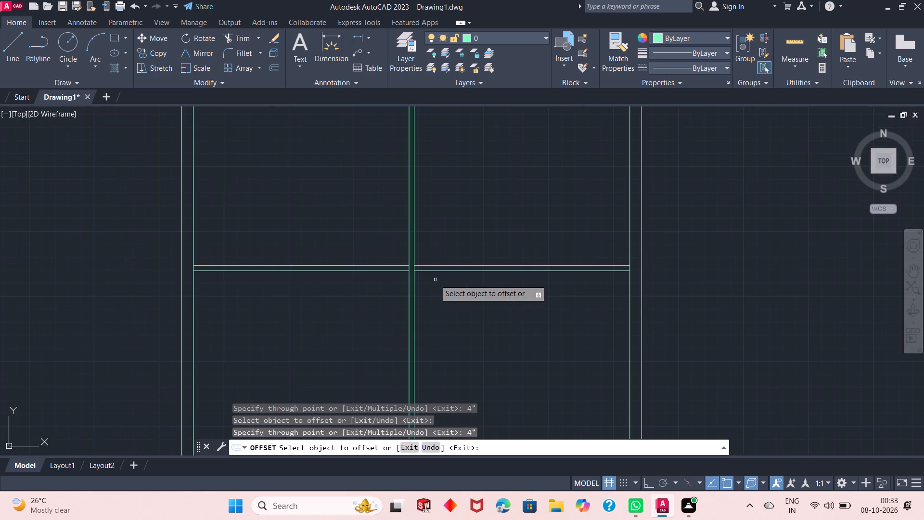
scroll(435, 280, "down", 3)
scroll(430, 318, "up", 1)
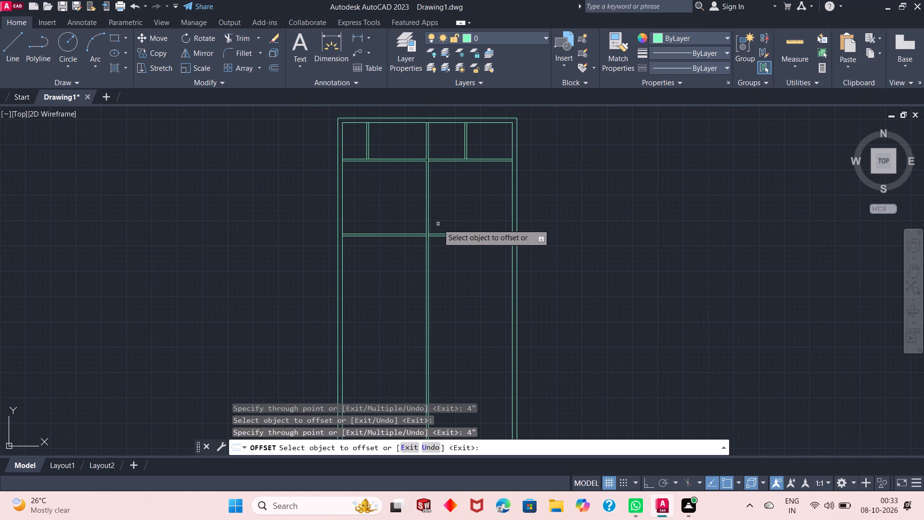
scroll(438, 222, "down", 1)
scroll(433, 339, "up", 1)
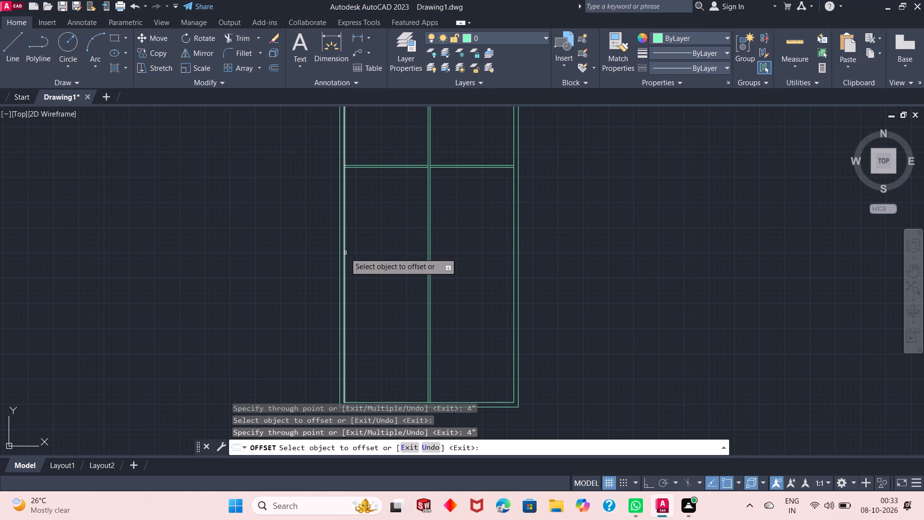
key("Escape")
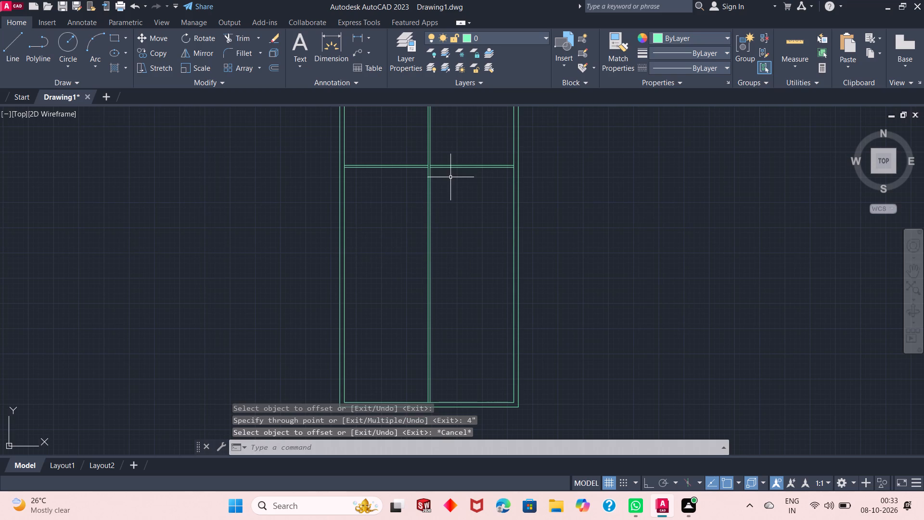
Draw a short line across the middle partition, joining the lower lines of the second cross partition.
scroll(430, 162, "up", 3)
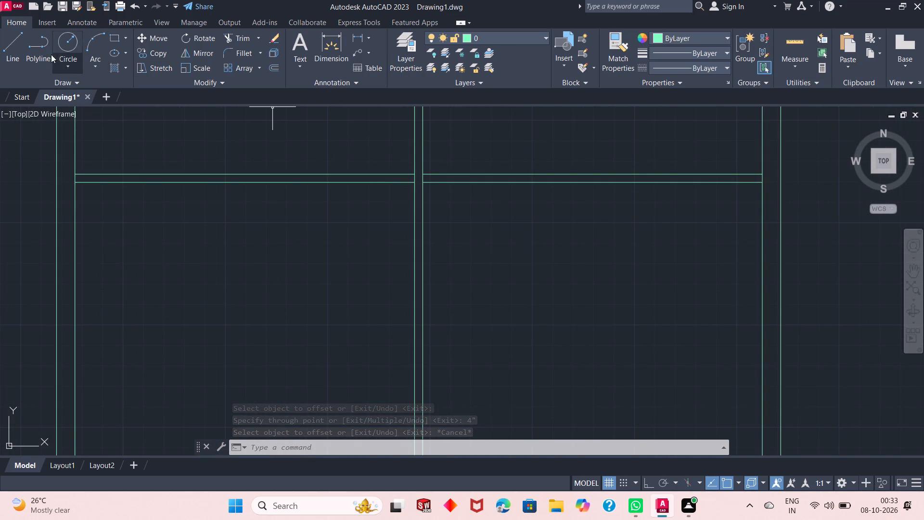
left_click(10, 47)
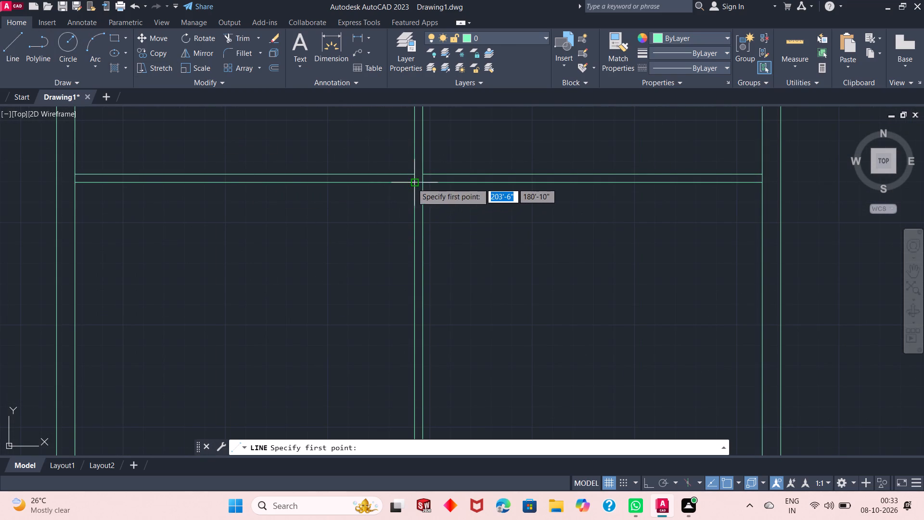
left_click(412, 183)
left_click(424, 183)
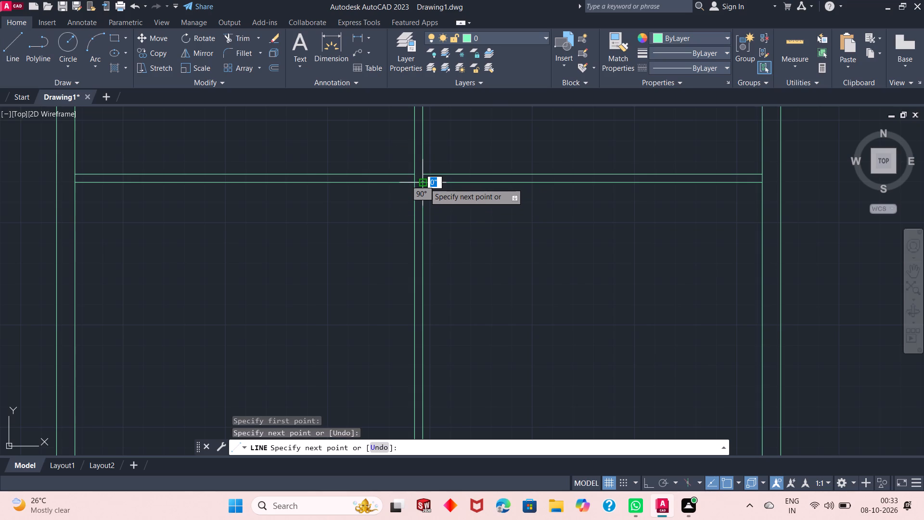
key("Escape")
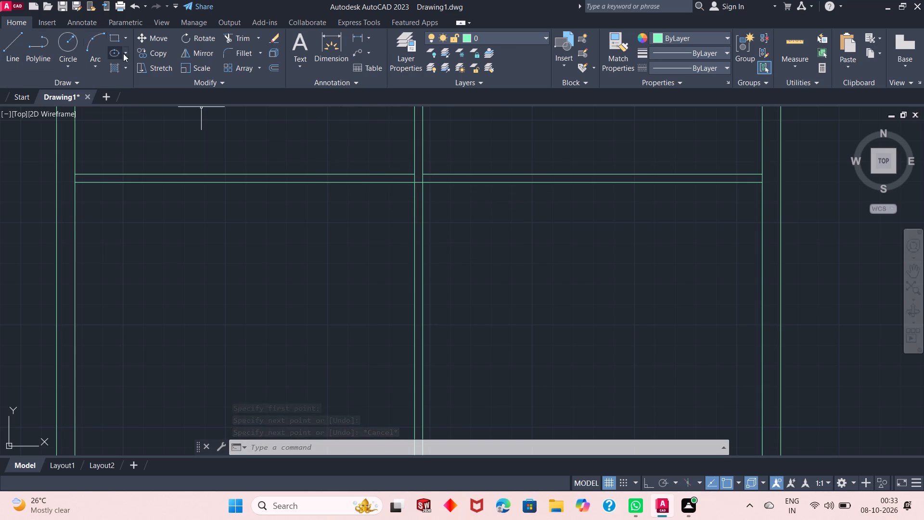
Trim away both middle partition lines below the second cross partition and end the Trim command.
left_click(233, 36)
left_click(466, 250)
left_click(345, 267)
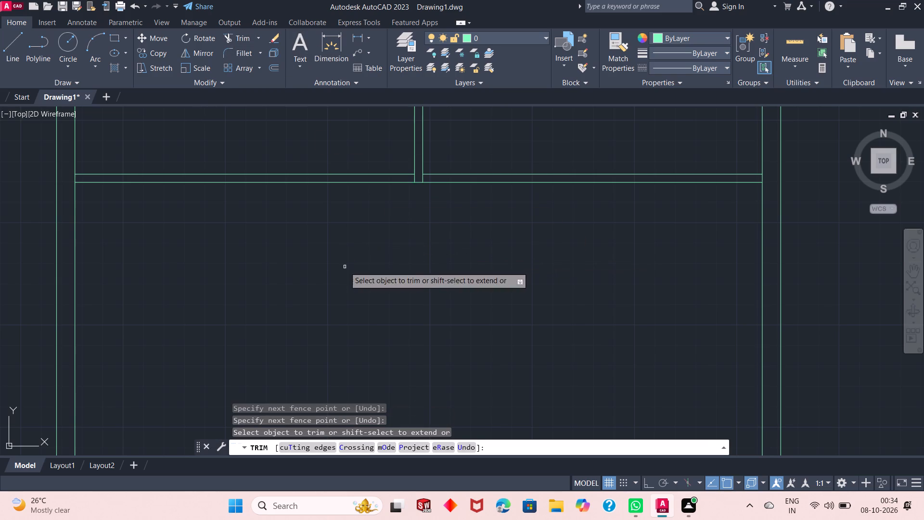
right_click(366, 184)
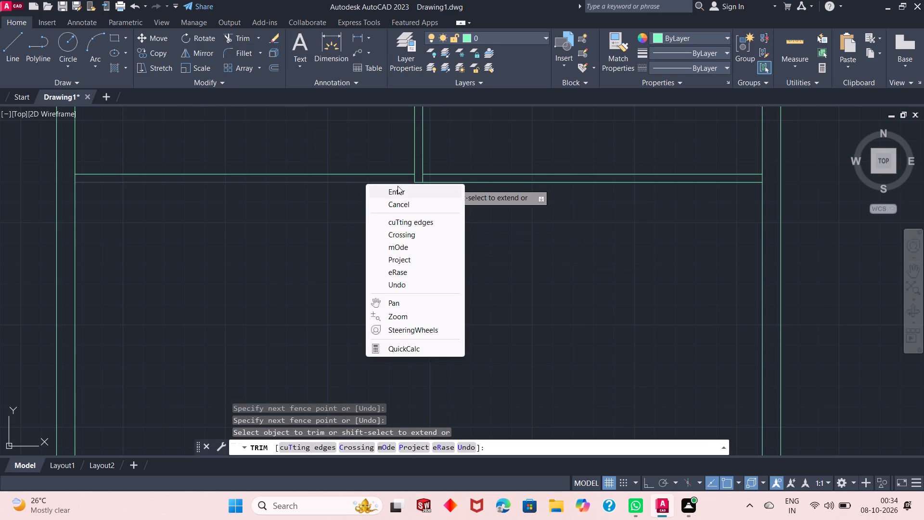
left_click(396, 188)
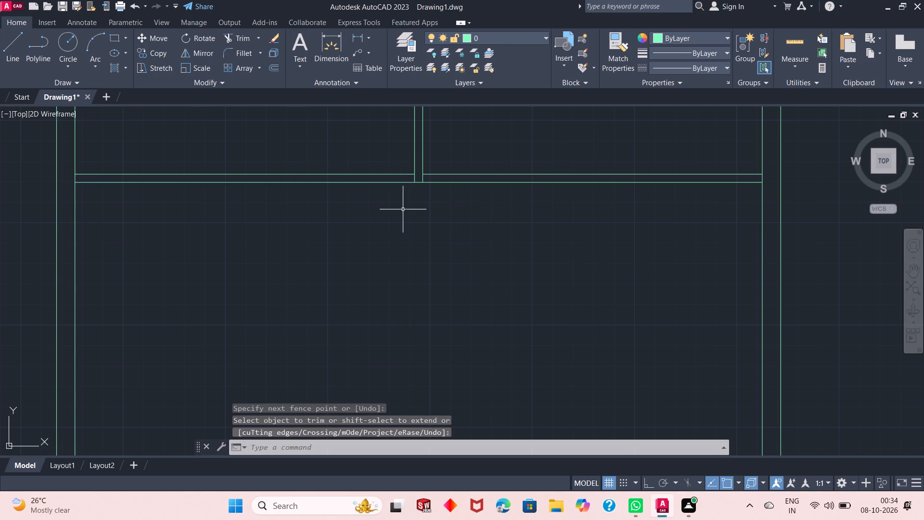
Start an Offset with the Through option for the open area below the second cross partition.
scroll(404, 203, "down", 3)
scroll(370, 331, "up", 1)
scroll(385, 300, "down", 1)
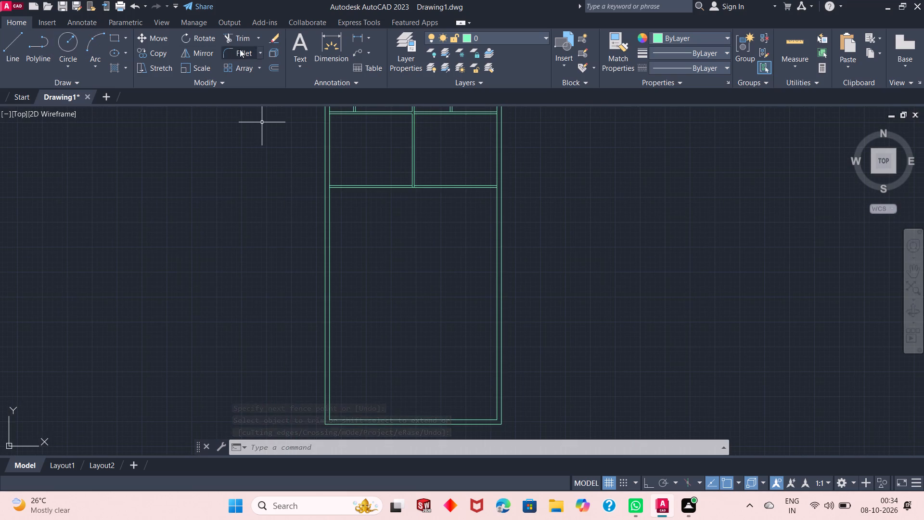
left_click(269, 69)
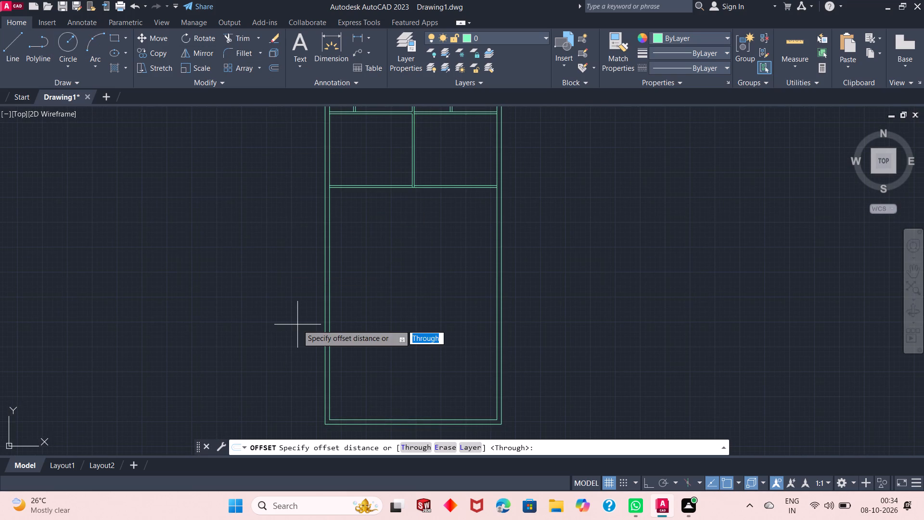
key("space")
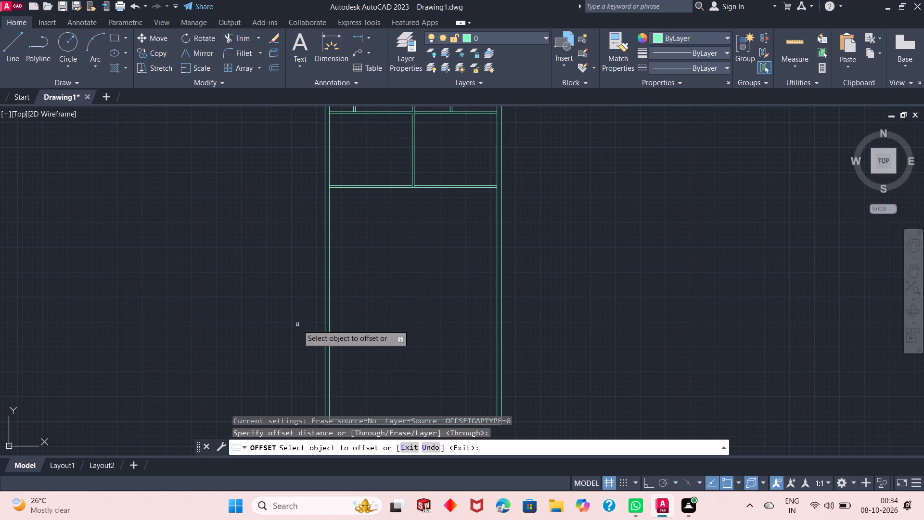
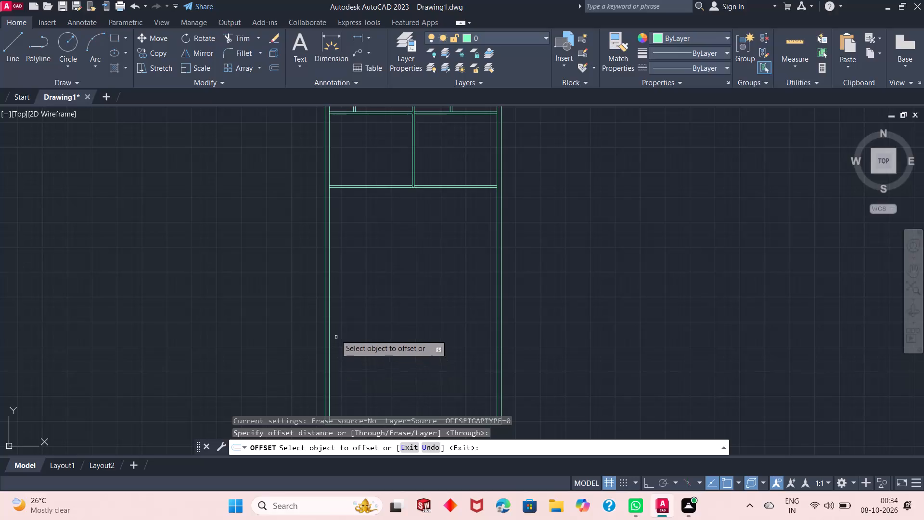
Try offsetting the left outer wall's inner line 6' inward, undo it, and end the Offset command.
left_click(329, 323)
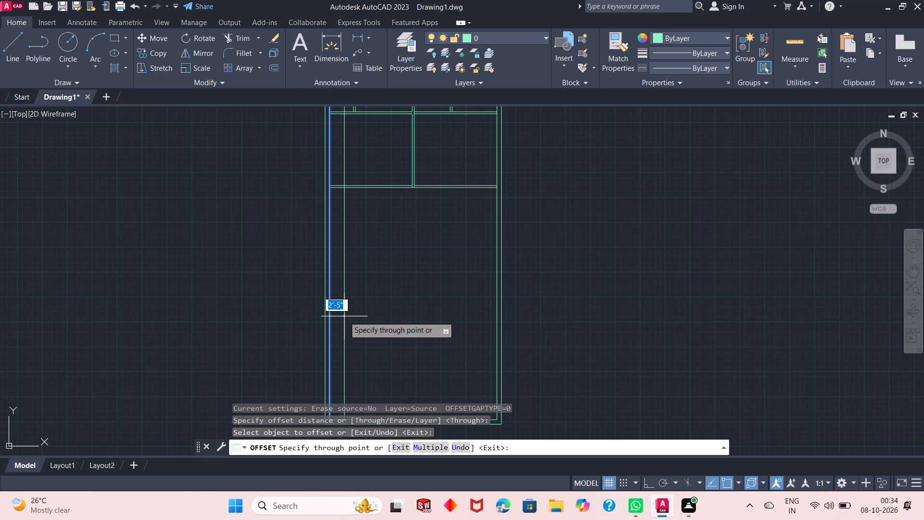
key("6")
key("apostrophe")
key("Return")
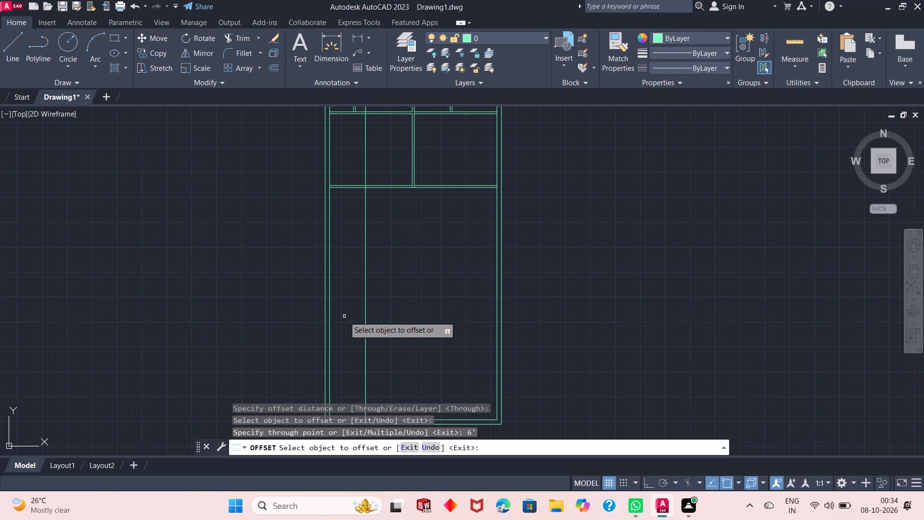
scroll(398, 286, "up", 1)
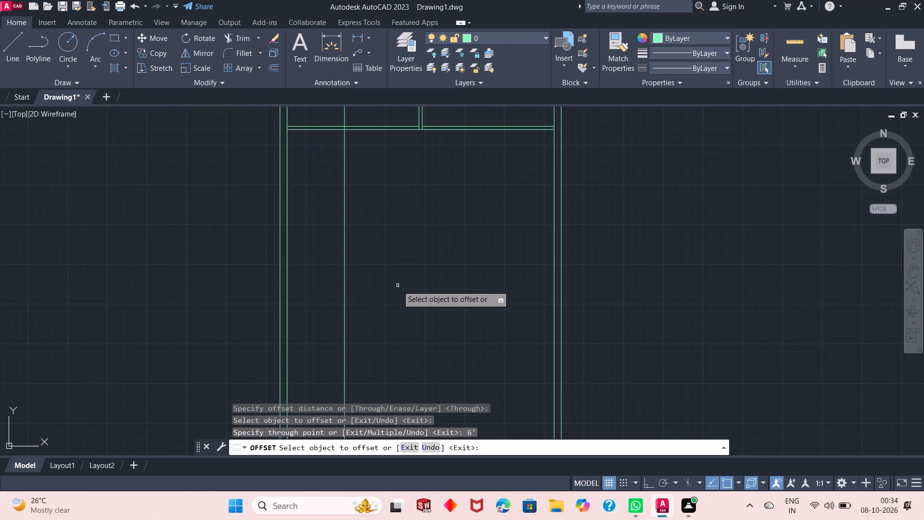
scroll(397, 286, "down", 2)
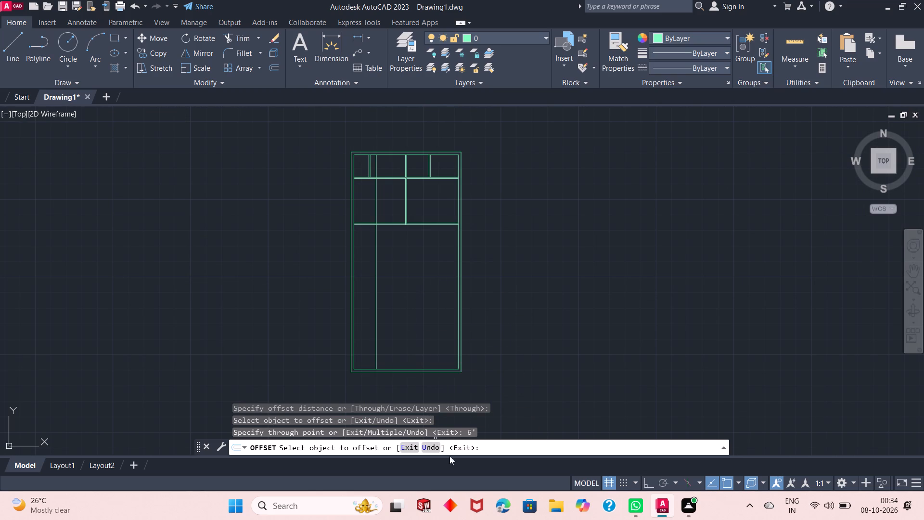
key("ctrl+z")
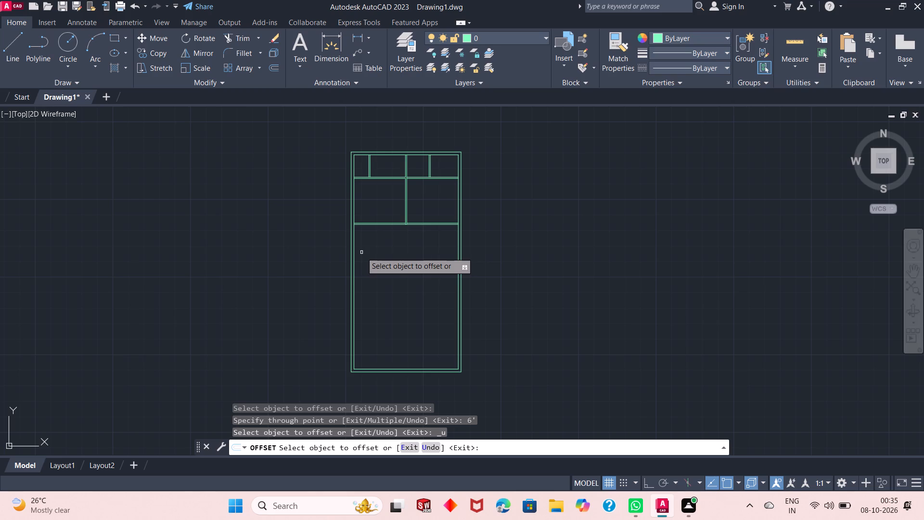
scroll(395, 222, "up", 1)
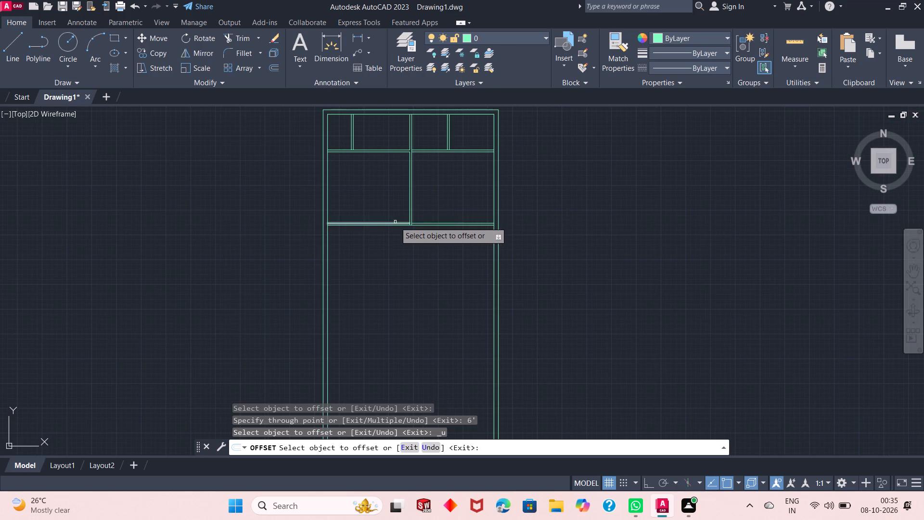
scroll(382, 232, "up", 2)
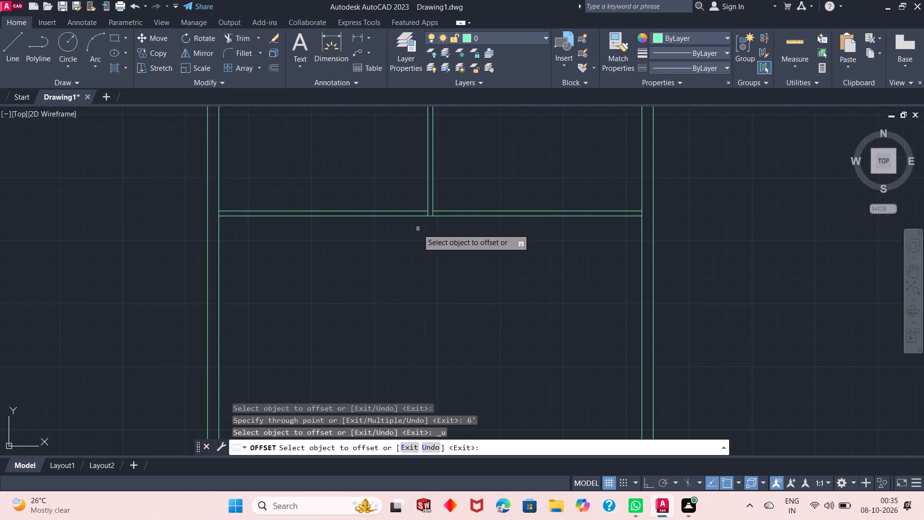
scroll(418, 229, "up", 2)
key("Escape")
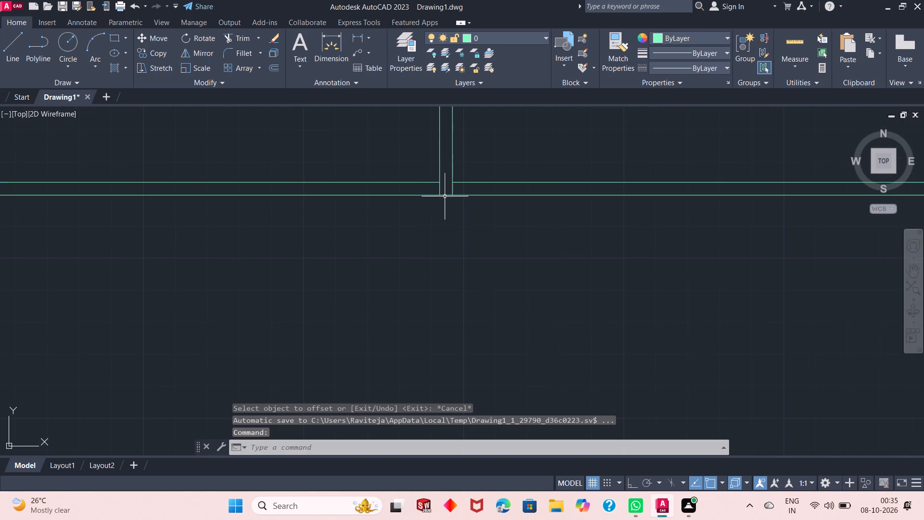
Join the three collinear lower lines of the second cross partition into a single line.
left_click(445, 196)
left_click(415, 195)
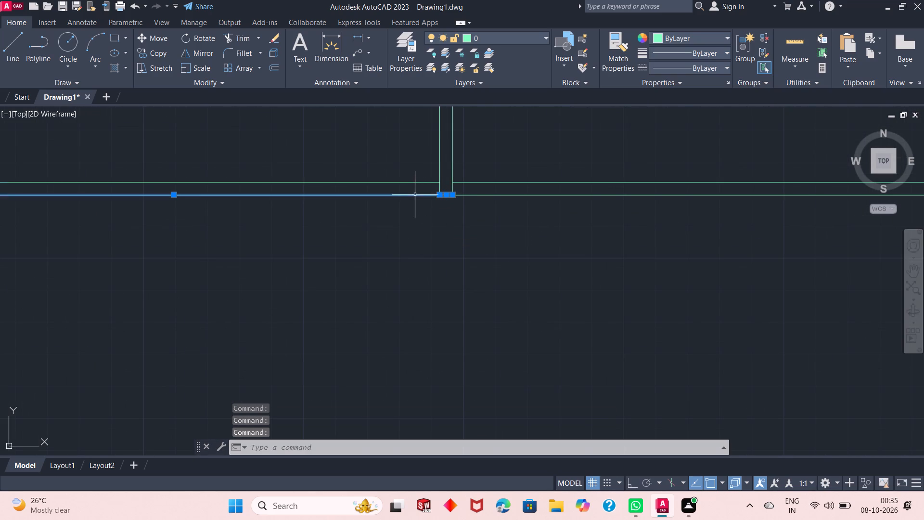
left_click(506, 195)
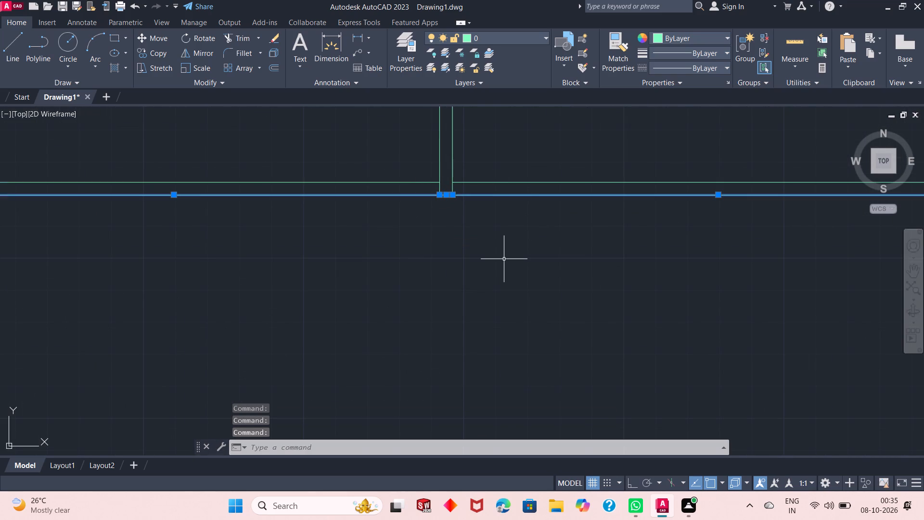
key("j")
key("Return")
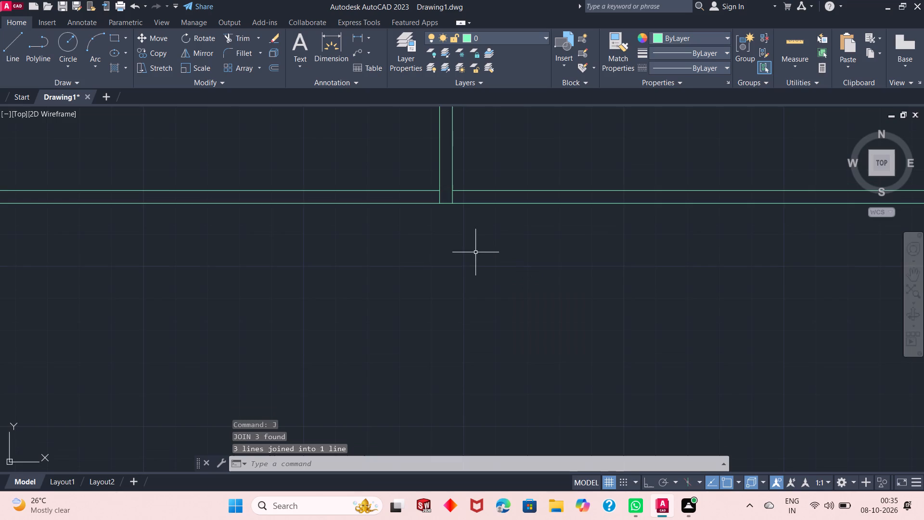
Offset the joined line 3'8" downward using the Through option, and offset the new line 4" further down to form a third cross partition.
scroll(426, 251, "down", 3)
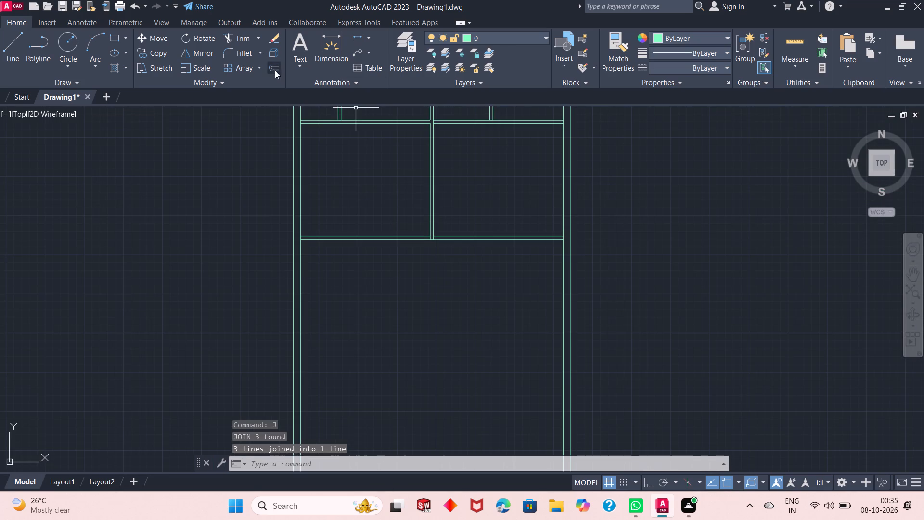
left_click(270, 66)
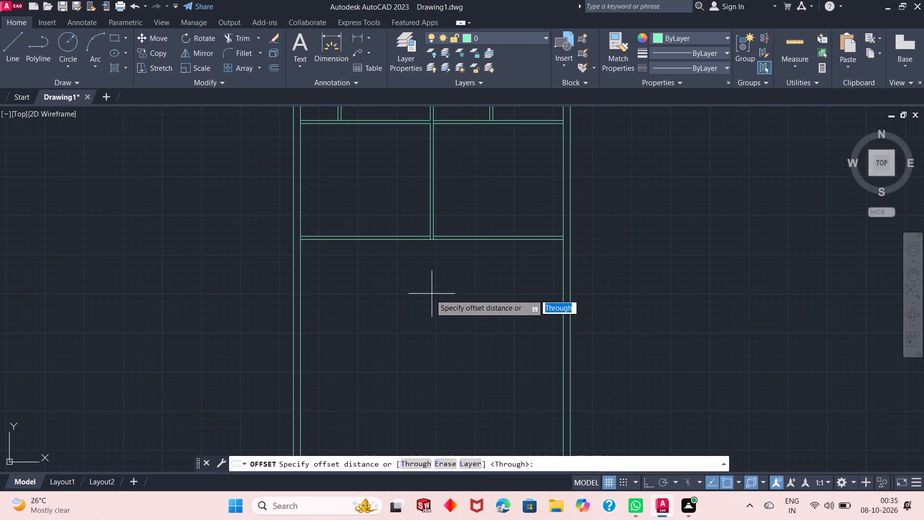
key("space")
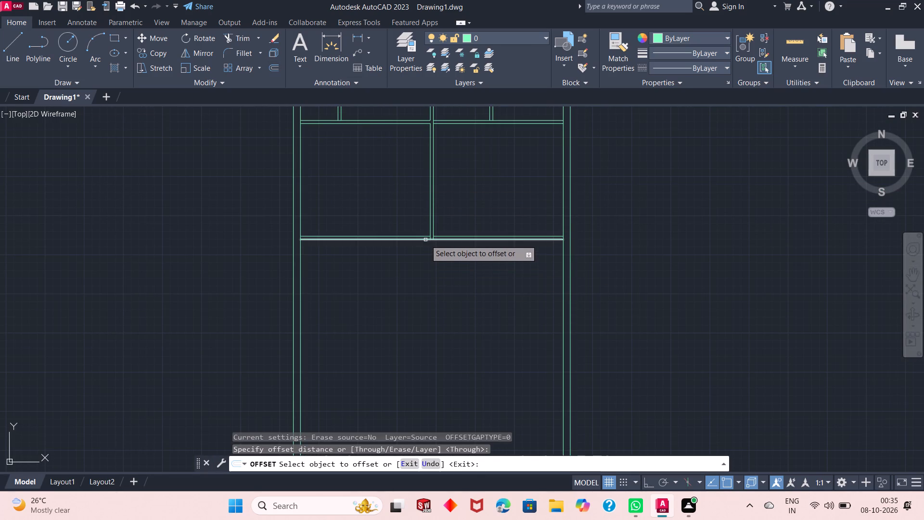
left_click(425, 240)
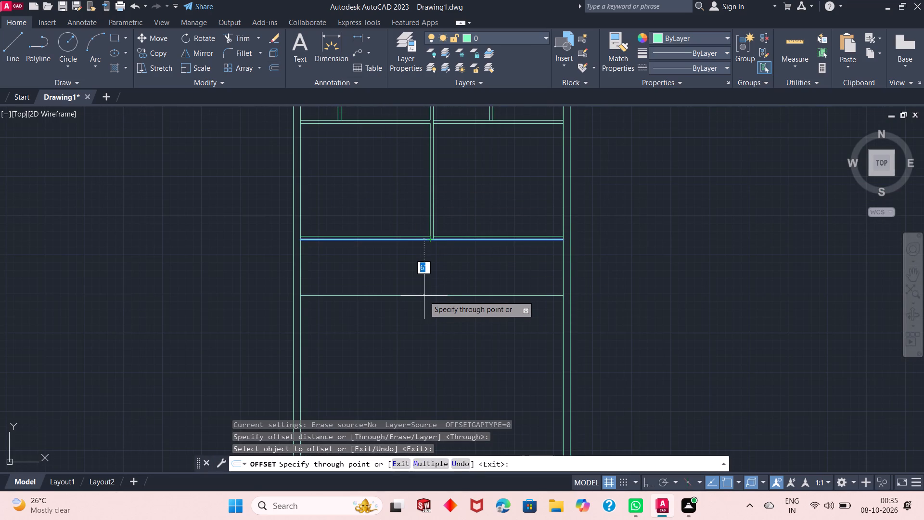
type("3'")
type("8\"")
key("Return")
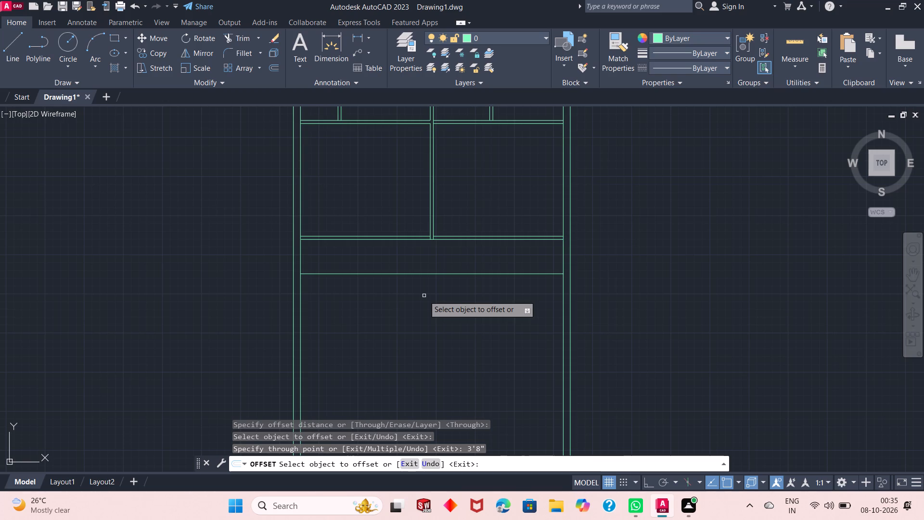
left_click(434, 272)
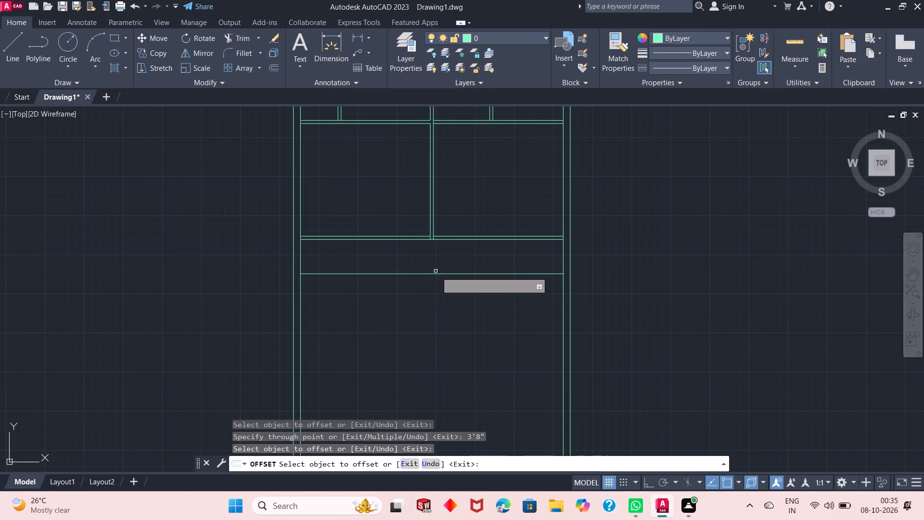
left_click(441, 275)
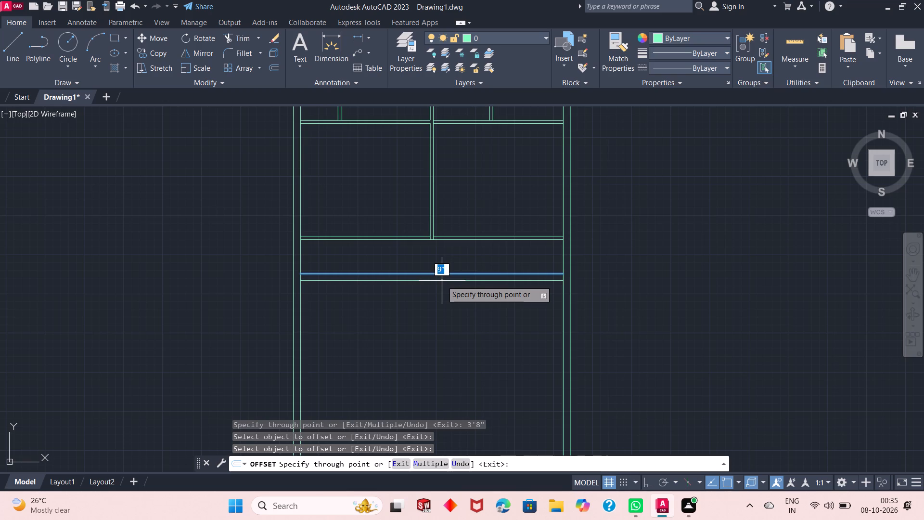
type("4\"")
key("Return")
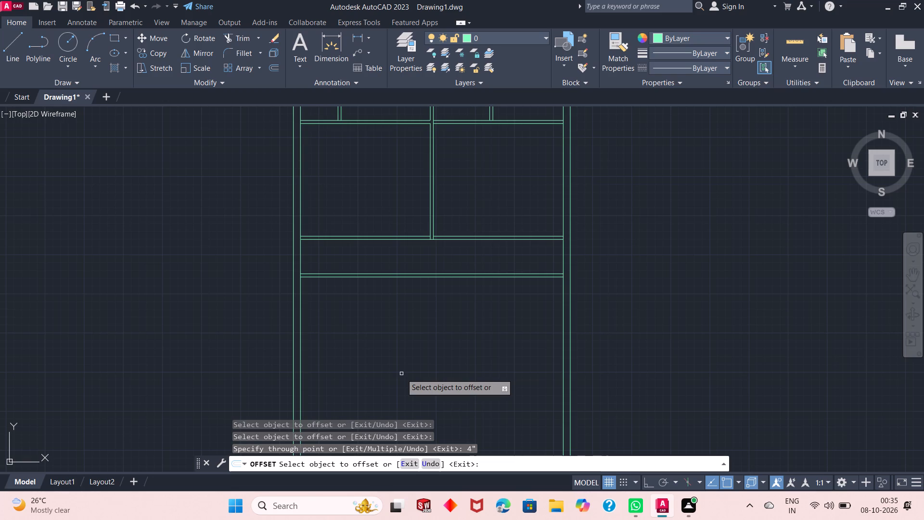
Offset the left outer wall's inner line 10' inward, and offset the new line 4" to the right to form a vertical partition.
scroll(393, 317, "up", 1)
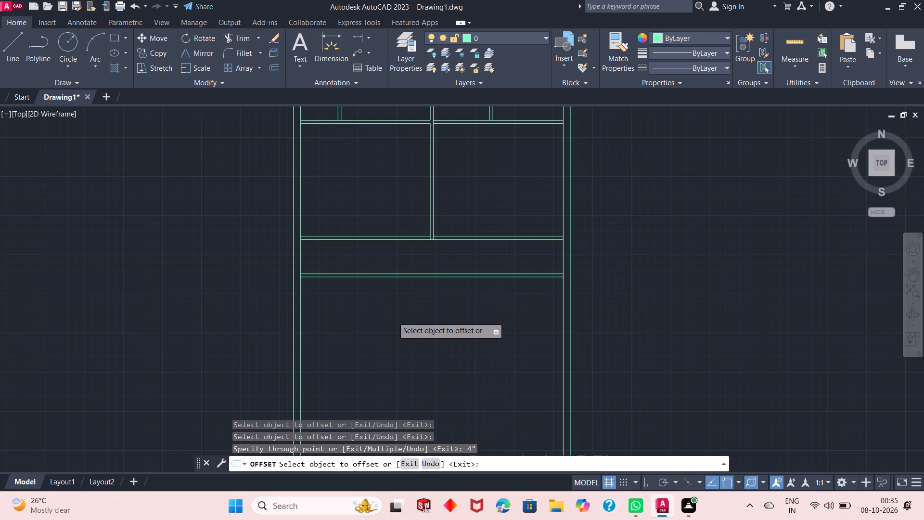
scroll(391, 277, "down", 3)
scroll(388, 303, "up", 1)
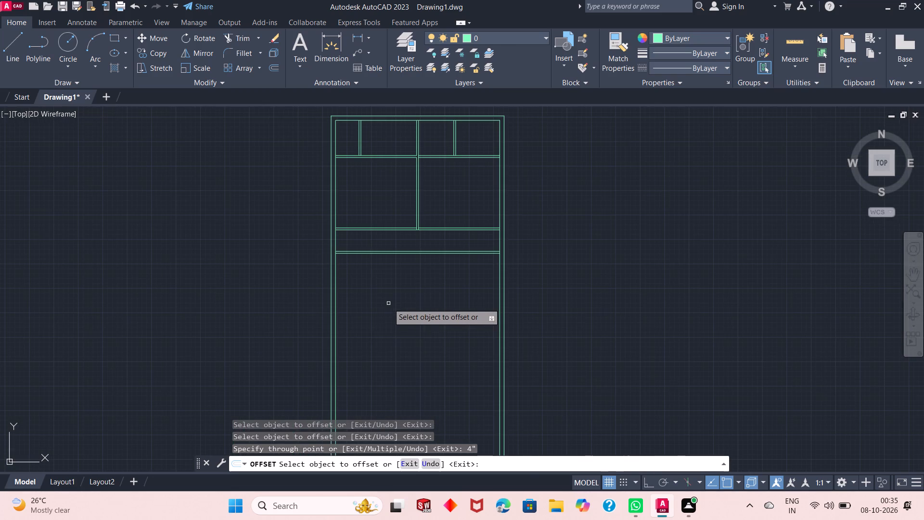
left_click(336, 300)
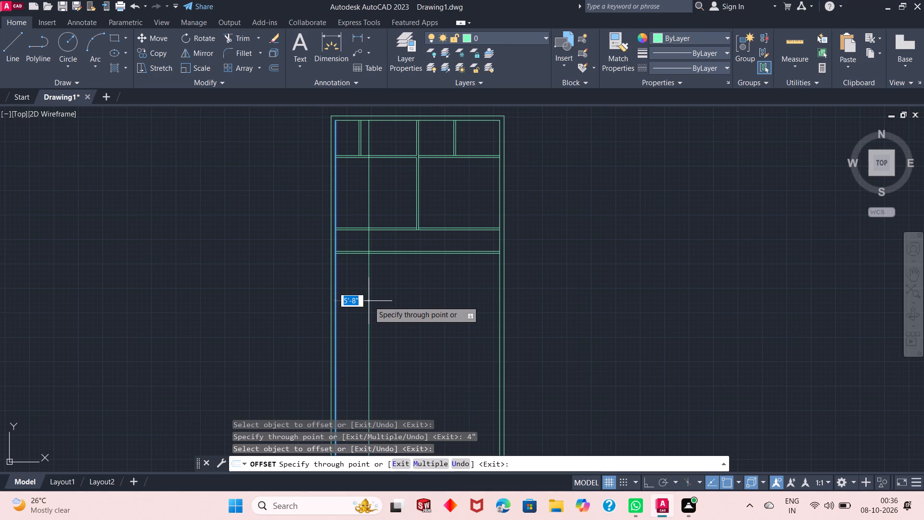
type("10'")
key("Return")
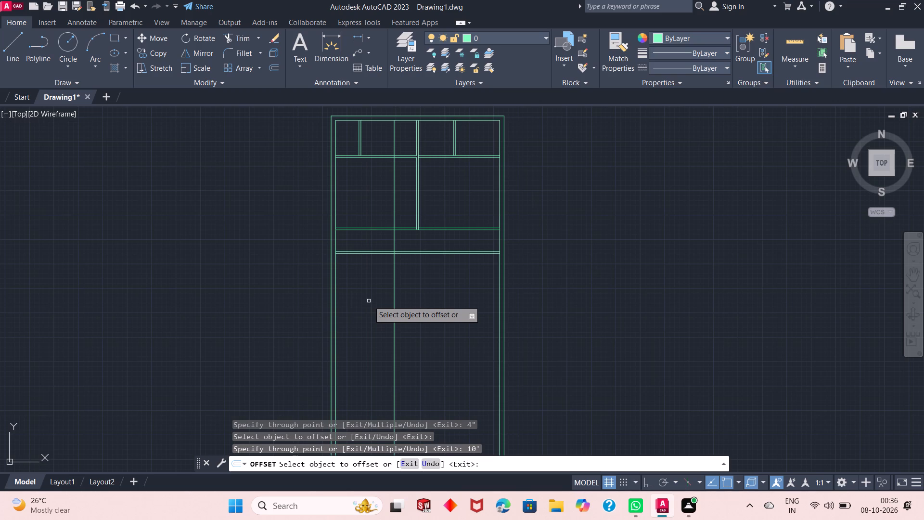
left_click(394, 325)
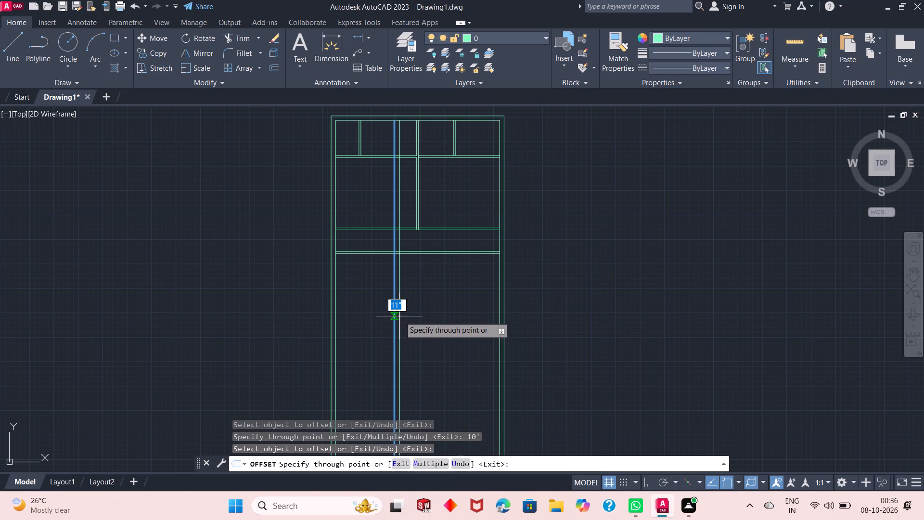
key("4")
key("shift+quotedbl")
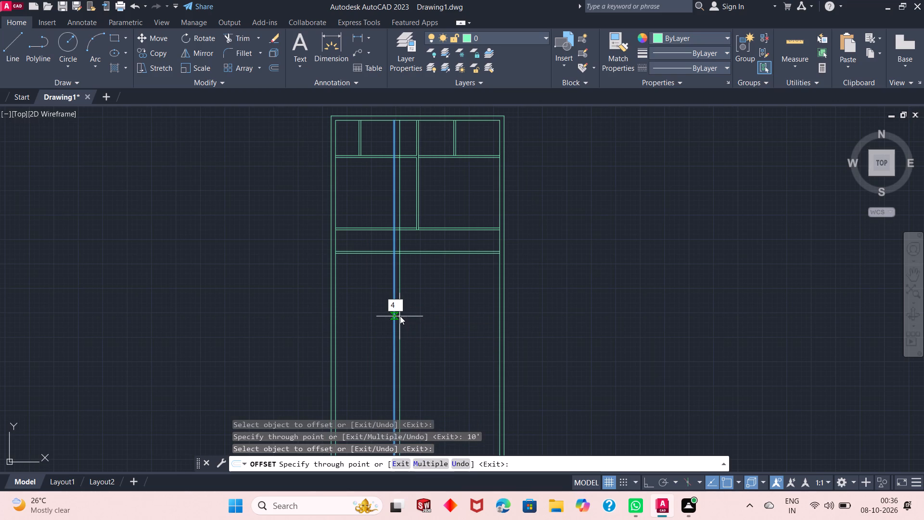
key("Return")
Offset the right outer wall's inner line 6'10" inward.
scroll(400, 316, "down", 1)
scroll(400, 316, "up", 1)
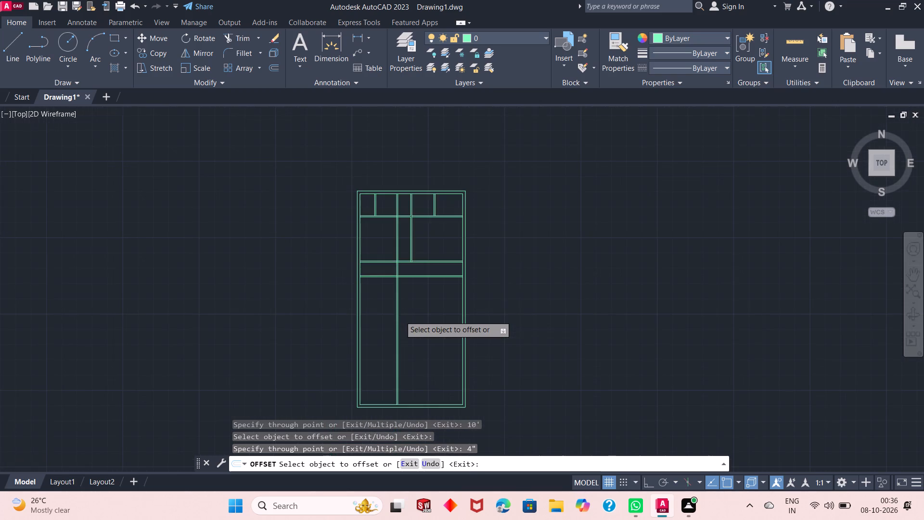
scroll(400, 316, "up", 2)
scroll(394, 313, "down", 1)
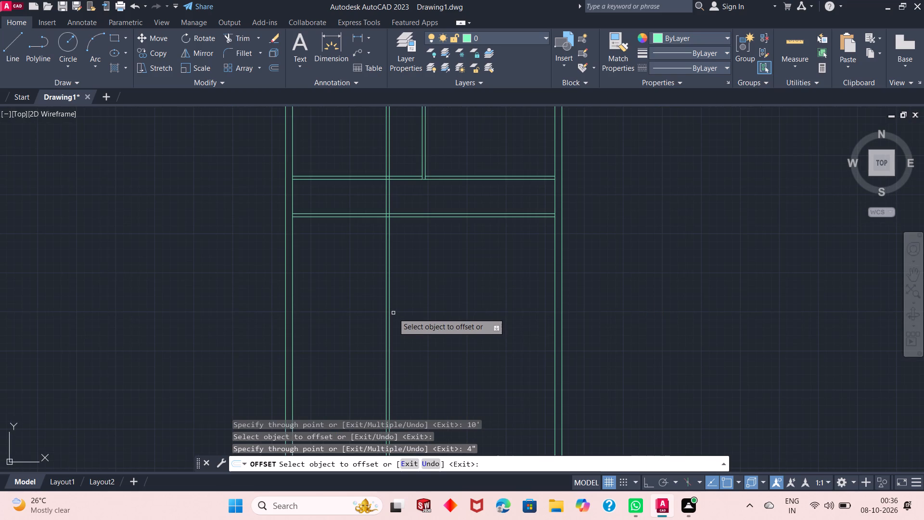
scroll(411, 300, "down", 1)
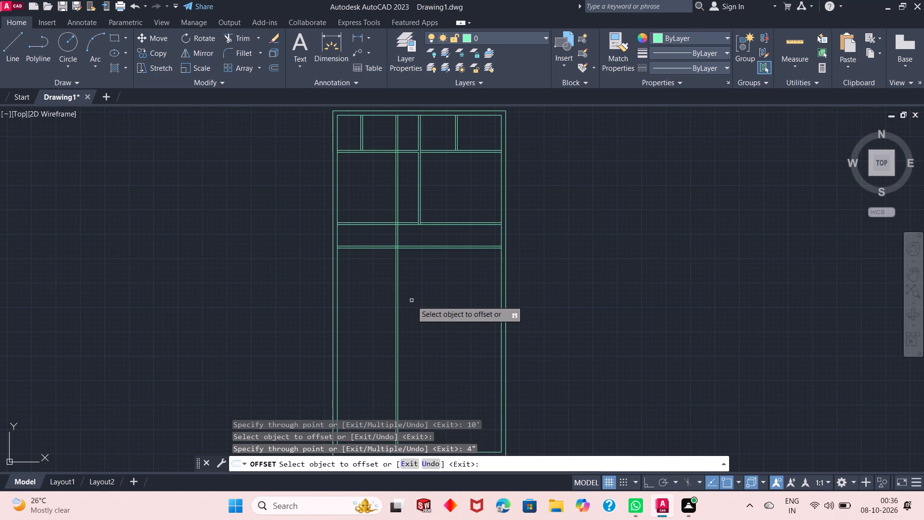
left_click(501, 294)
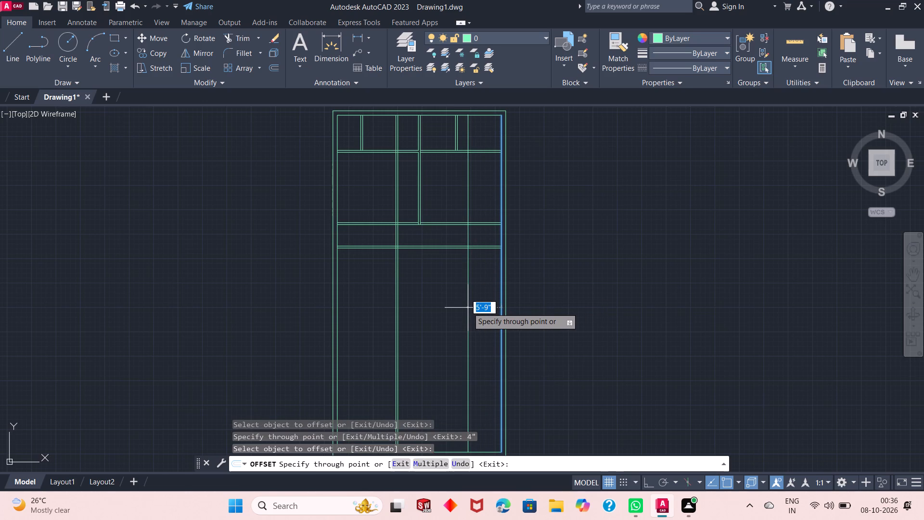
type("6'10")
key("shift+quotedbl")
key("Return")
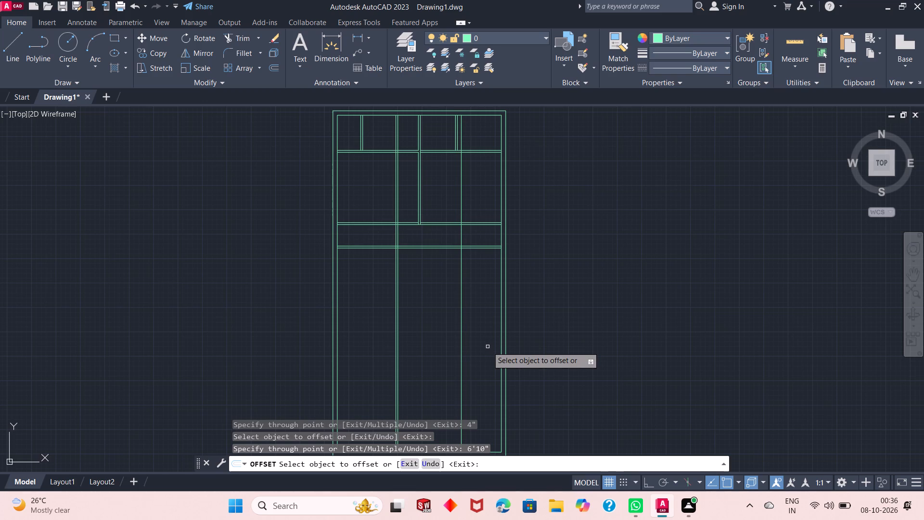
Quick-measure the upper rooms around the new vertical partition.
key("Escape")
left_click(795, 44)
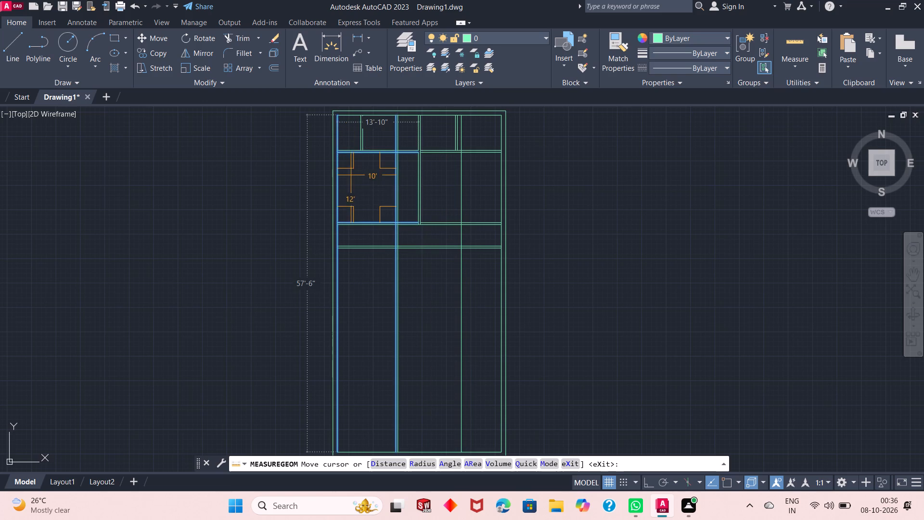
key("Escape")
scroll(404, 309, "down", 1)
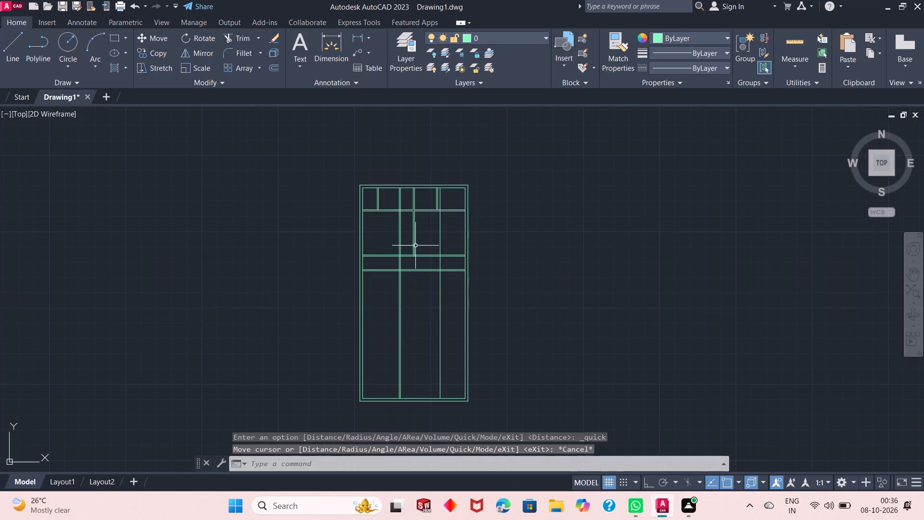
scroll(395, 214, "up", 2)
scroll(394, 213, "down", 2)
scroll(411, 183, "up", 1)
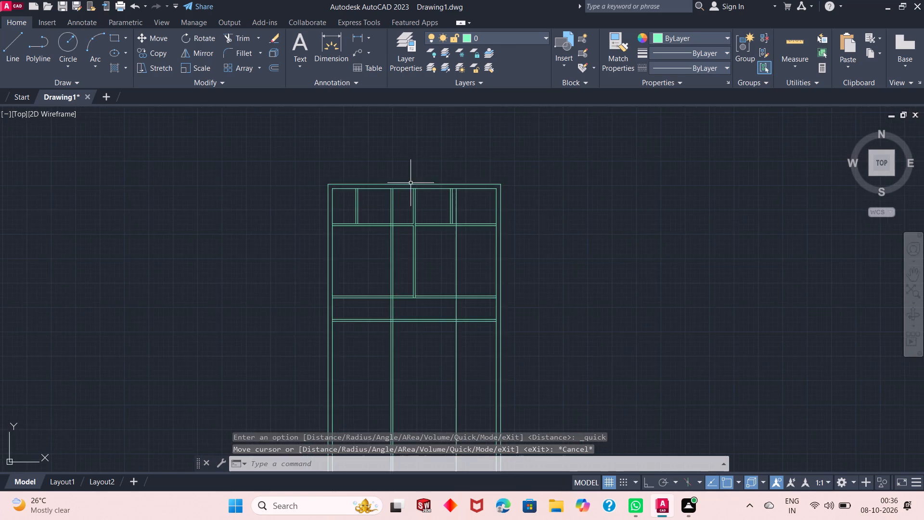
scroll(406, 213, "up", 2)
left_click(787, 38)
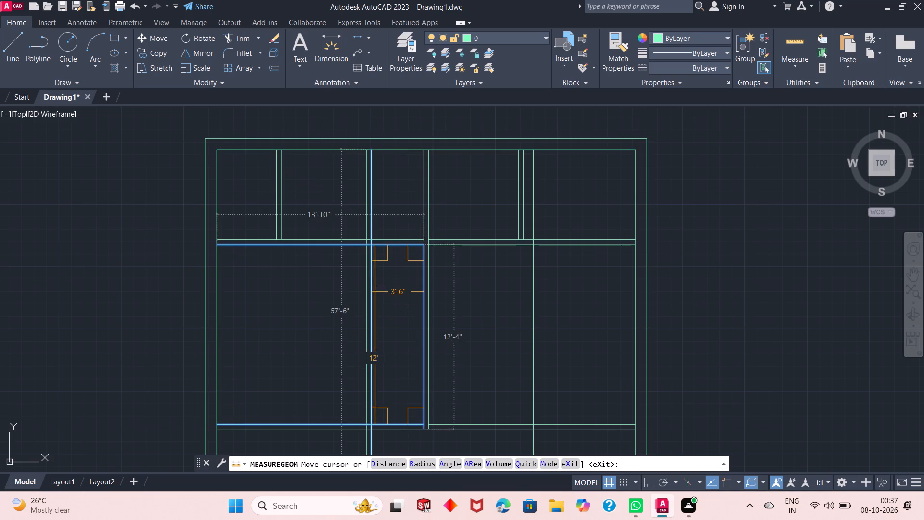
key("Escape")
Trim both lines of the left vertical partition everywhere above the third cross partition, including the stubs inside the first and second cross partitions.
scroll(382, 225, "down", 2)
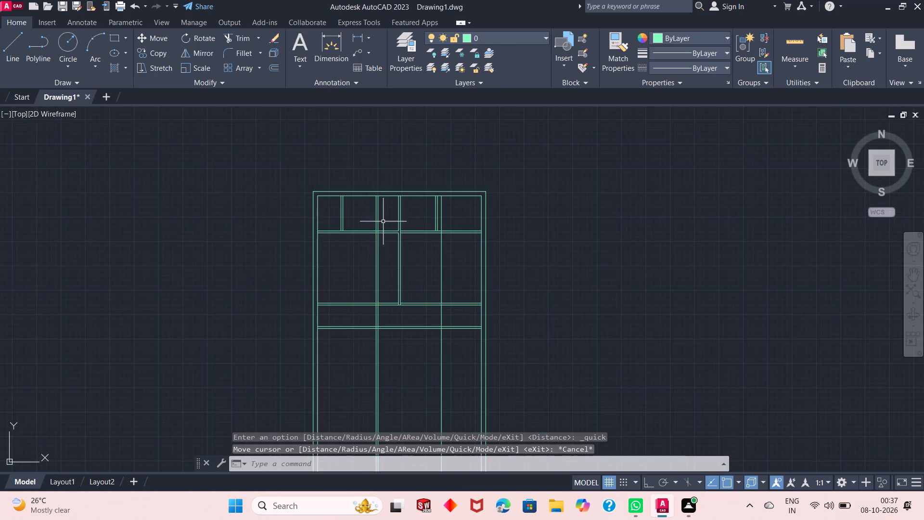
scroll(404, 316, "down", 1)
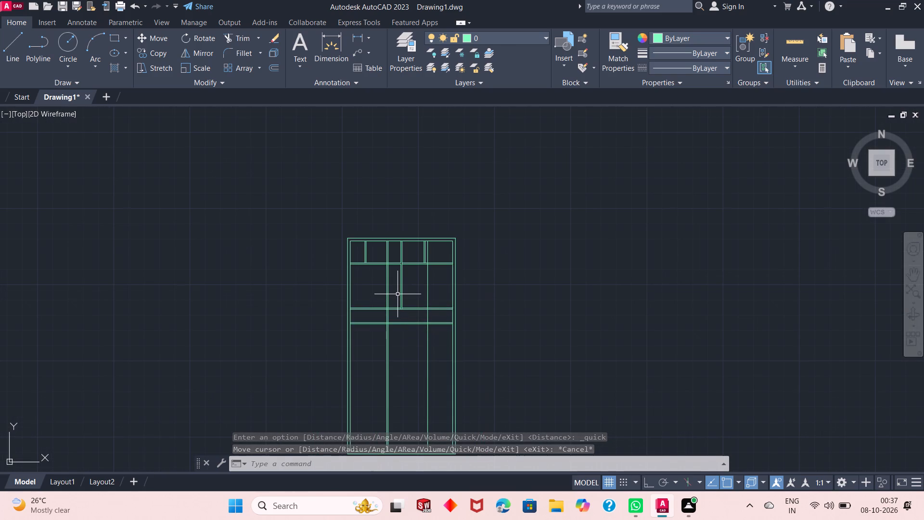
scroll(398, 294, "up", 1)
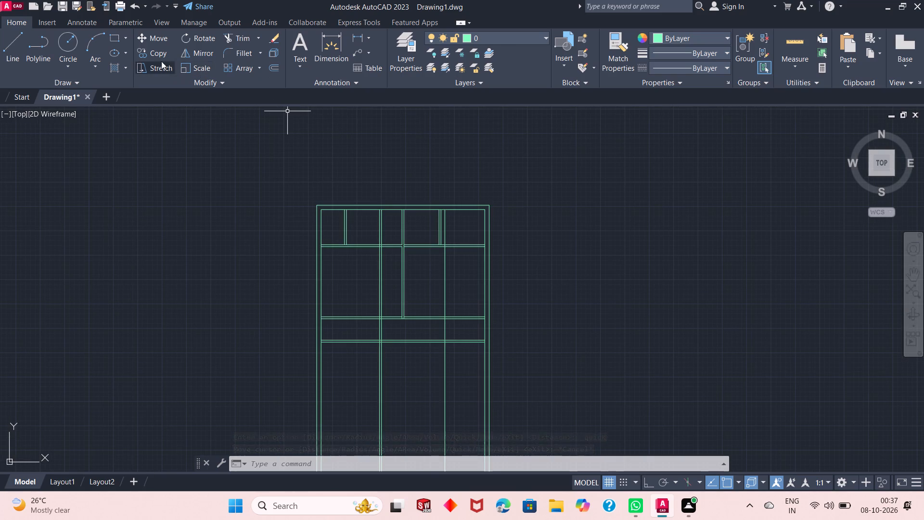
left_click(238, 40)
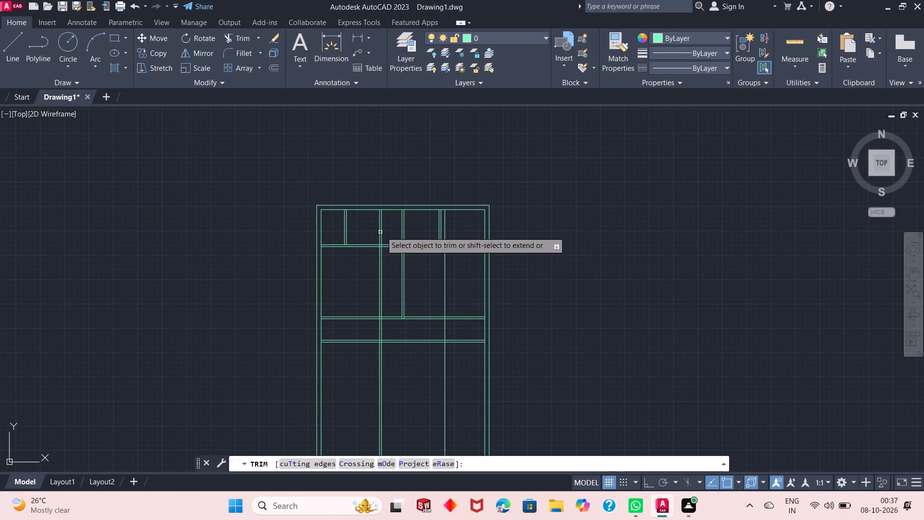
left_click(389, 228)
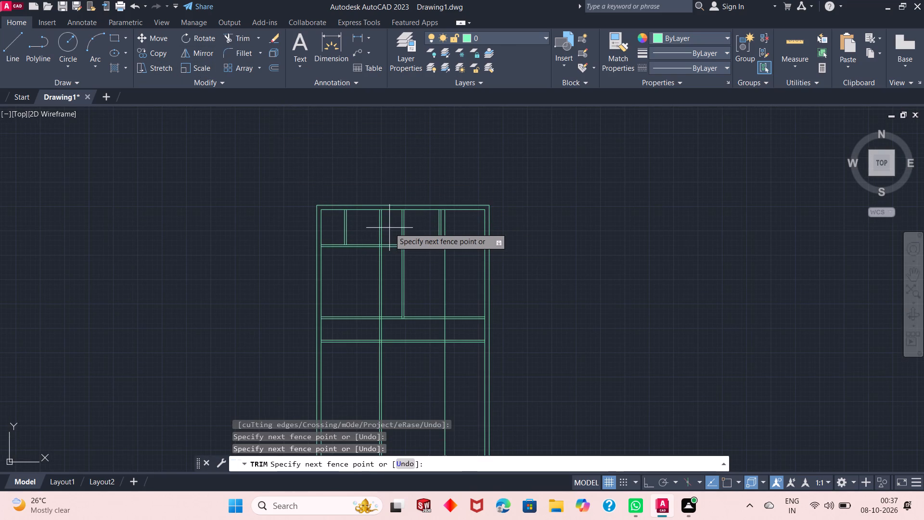
left_click(375, 229)
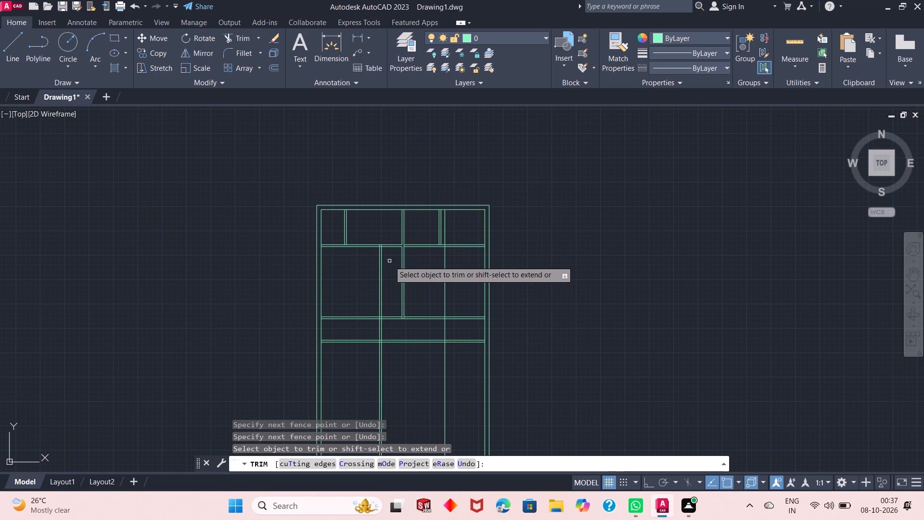
left_click(389, 261)
left_click(358, 278)
scroll(389, 252, "up", 1)
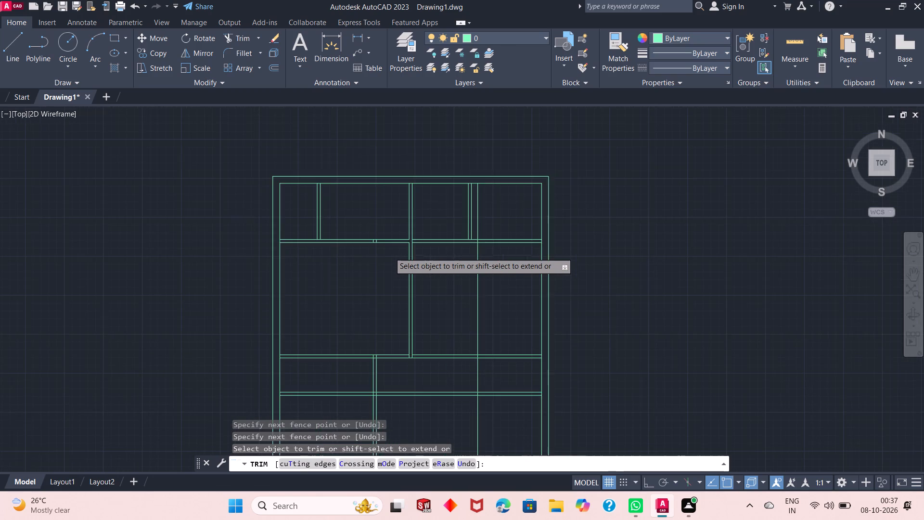
scroll(384, 248, "up", 4)
left_click(297, 203)
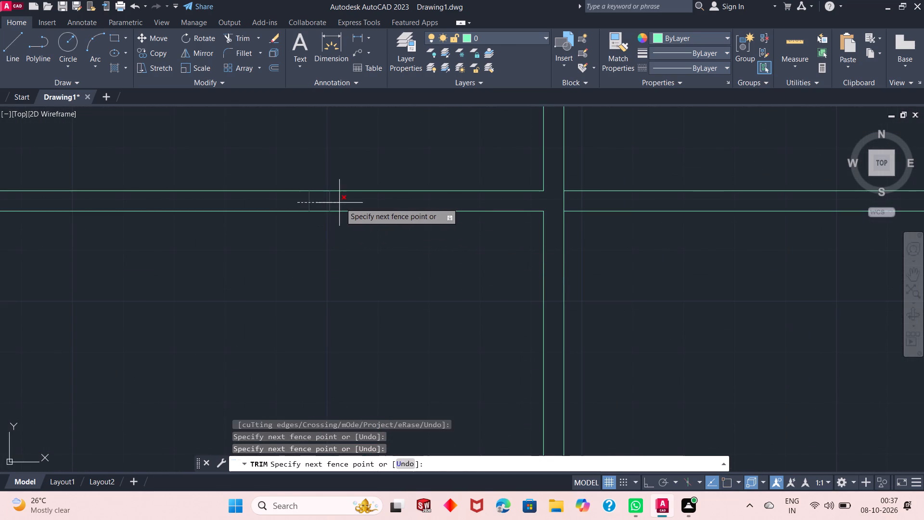
left_click(342, 203)
scroll(332, 242, "down", 6)
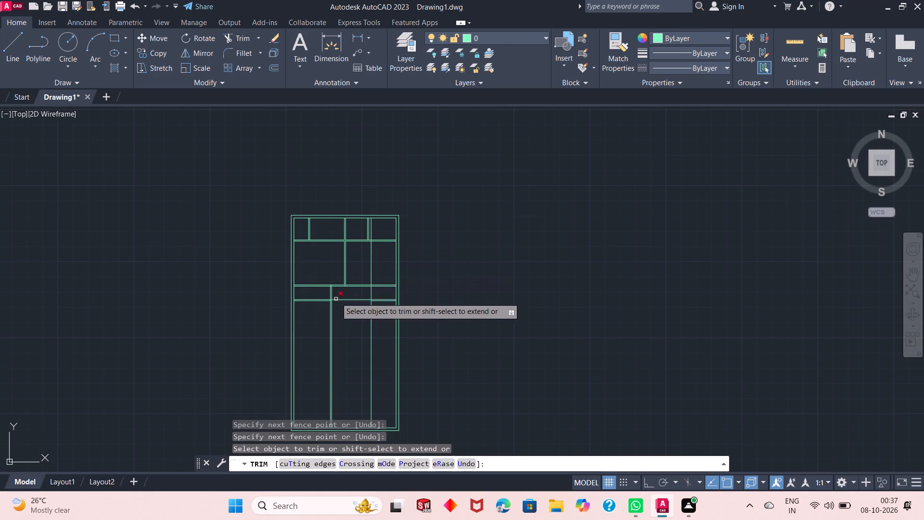
left_click(335, 291)
left_click(308, 290)
scroll(328, 288, "up", 3)
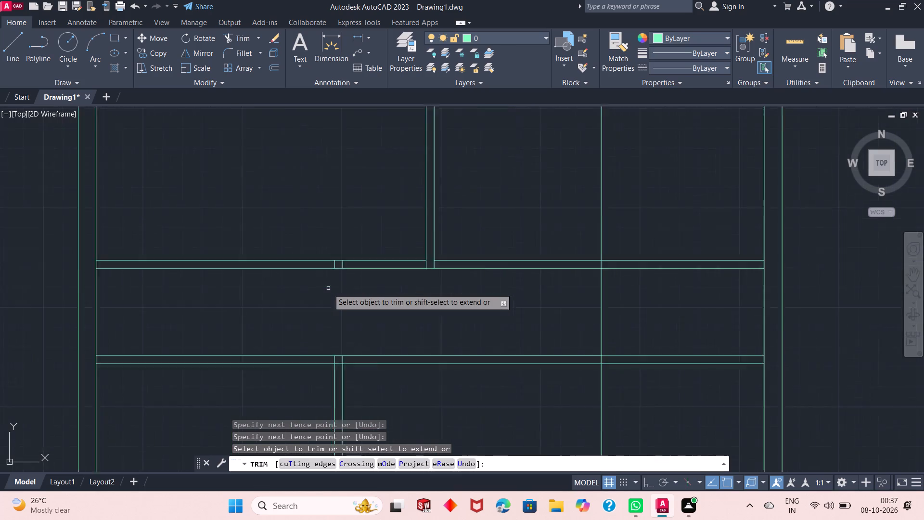
scroll(328, 288, "up", 4)
left_click(331, 184)
left_click(398, 188)
scroll(333, 231, "down", 2)
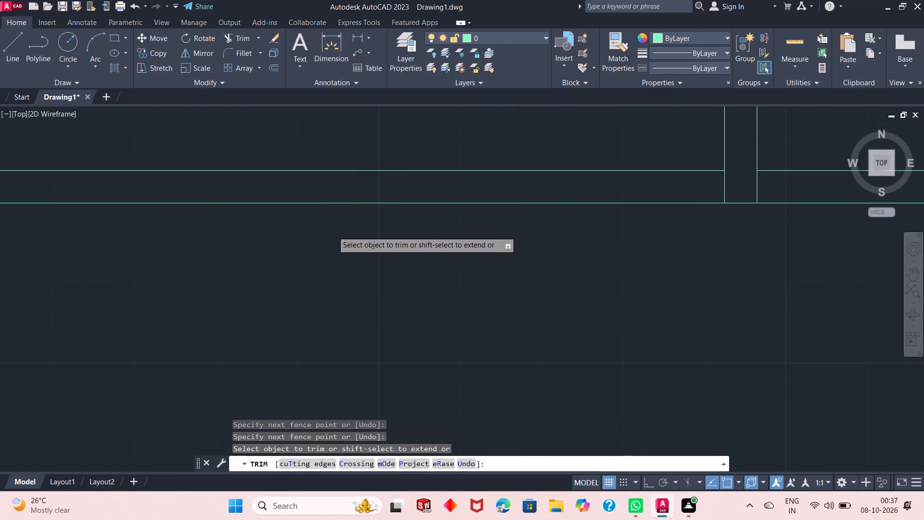
Trim the single vertical line on the plan's right side everywhere above the third cross partition.
scroll(333, 231, "down", 2)
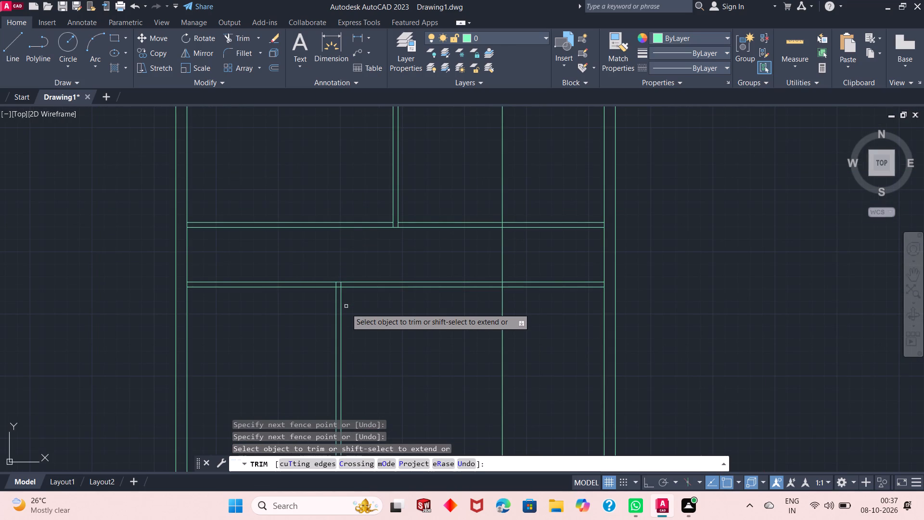
scroll(374, 259, "down", 1)
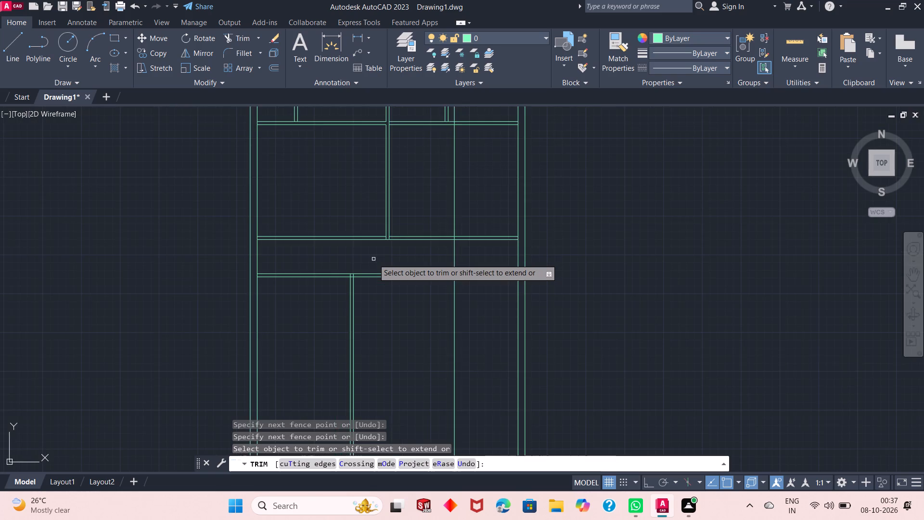
scroll(372, 259, "down", 2)
scroll(364, 234, "up", 1)
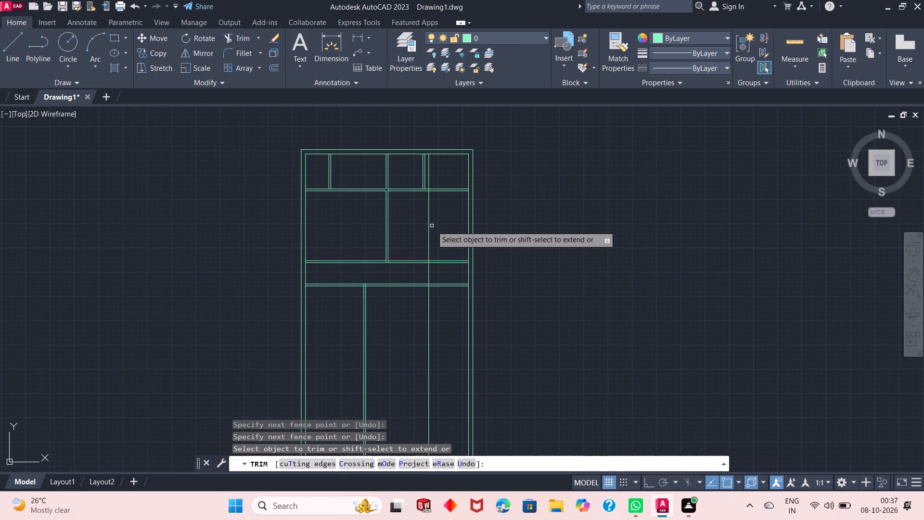
left_click(430, 168)
scroll(437, 203, "up", 3)
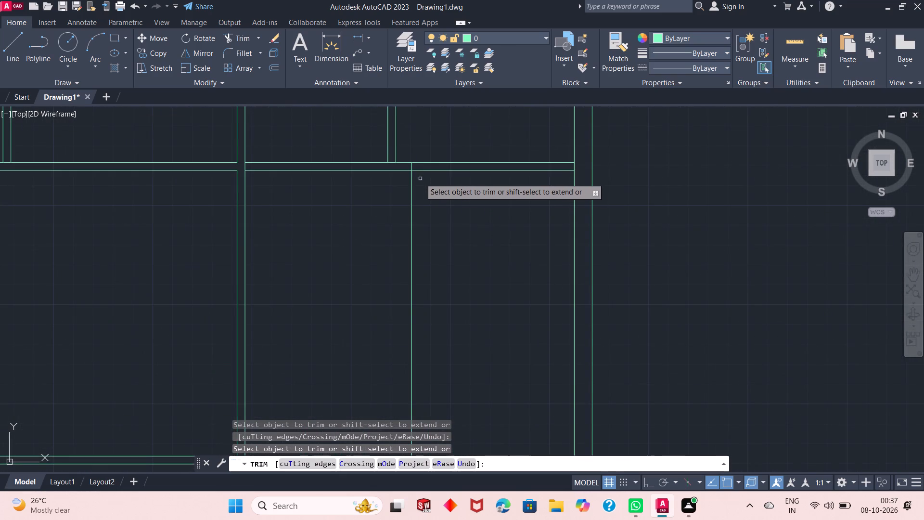
left_click(412, 167)
left_click(412, 188)
scroll(412, 189, "down", 1)
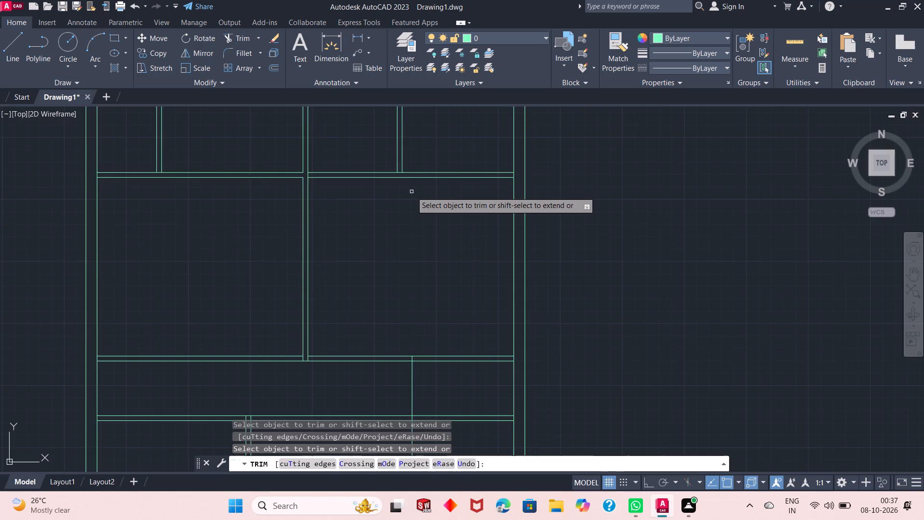
scroll(411, 195, "down", 2)
scroll(392, 282, "up", 4)
left_click(513, 128)
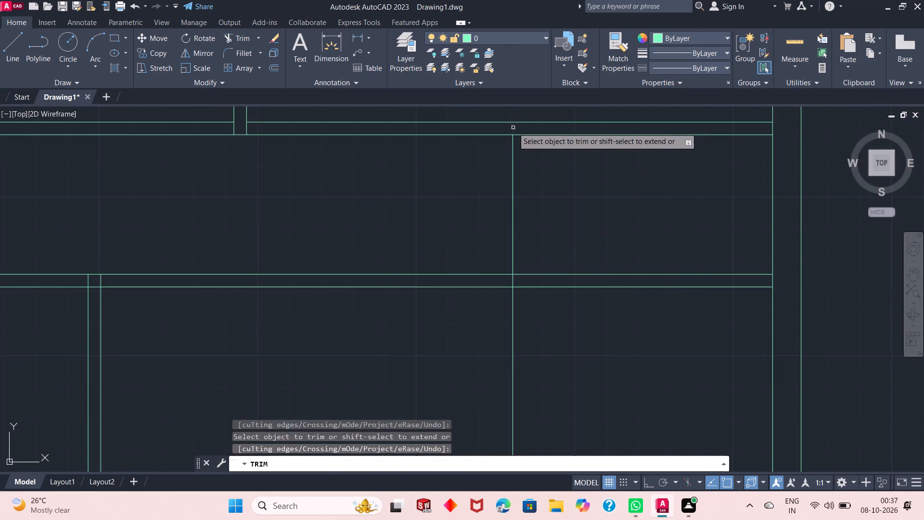
left_click(514, 177)
scroll(503, 215, "up", 1)
scroll(503, 215, "down", 6)
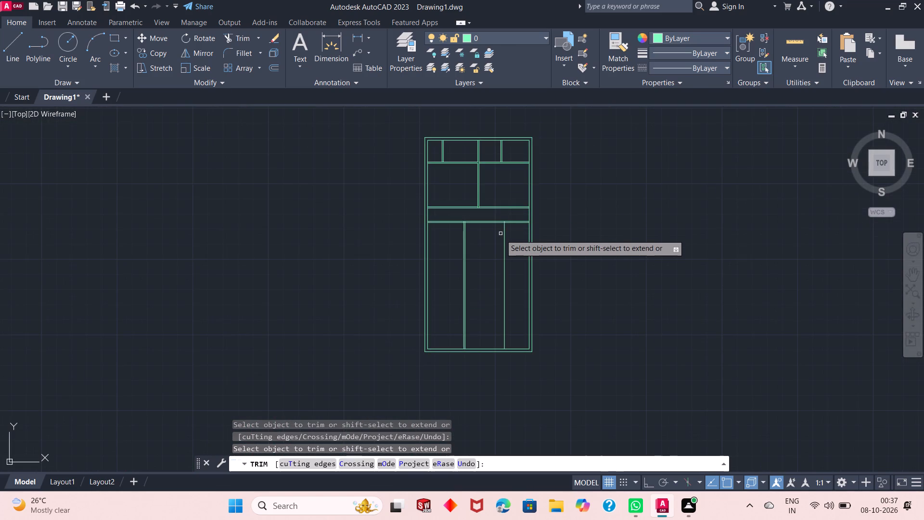
scroll(500, 241, "up", 1)
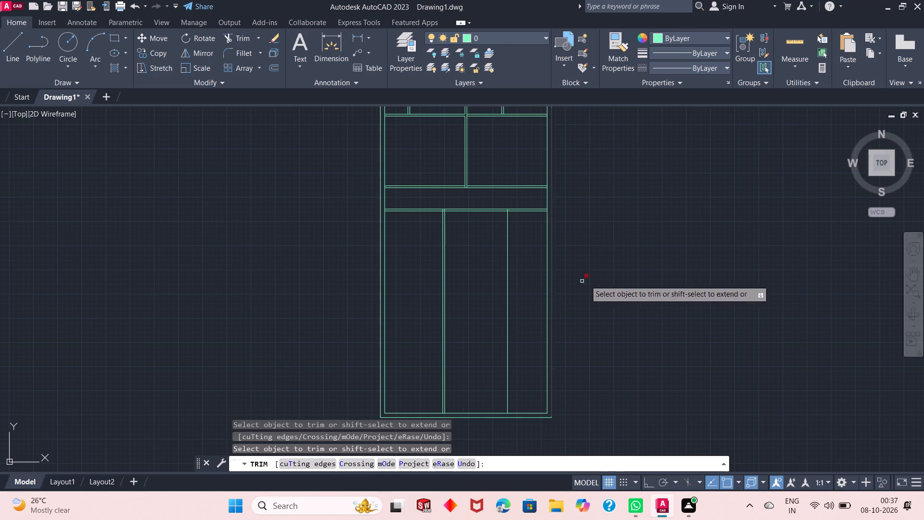
right_click(605, 227)
left_click(625, 233)
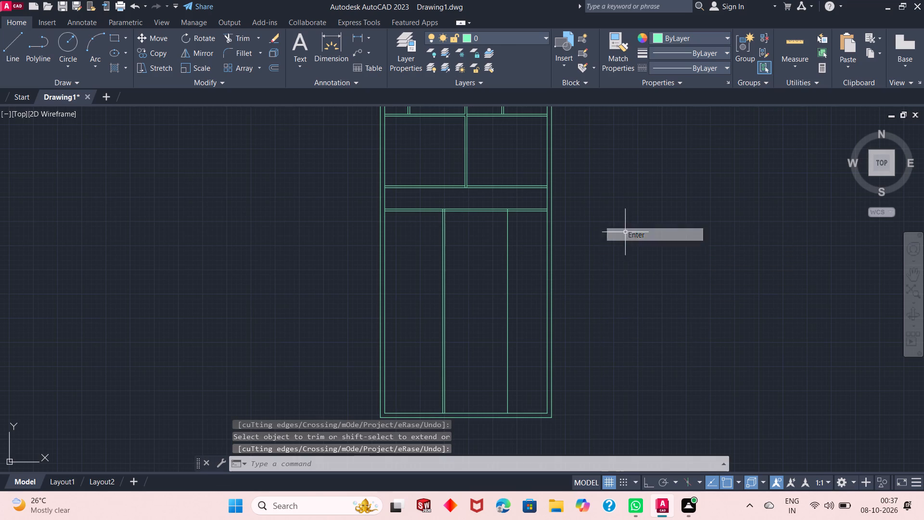
Quick-measure the large upper-right room between the first and second cross partitions.
scroll(466, 283, "down", 1)
scroll(440, 160, "up", 2)
left_click(786, 42)
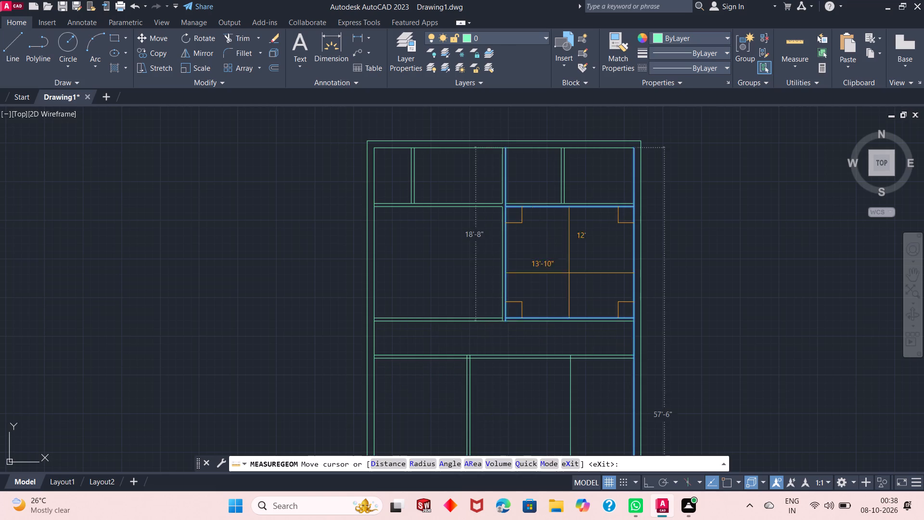
key("Escape")
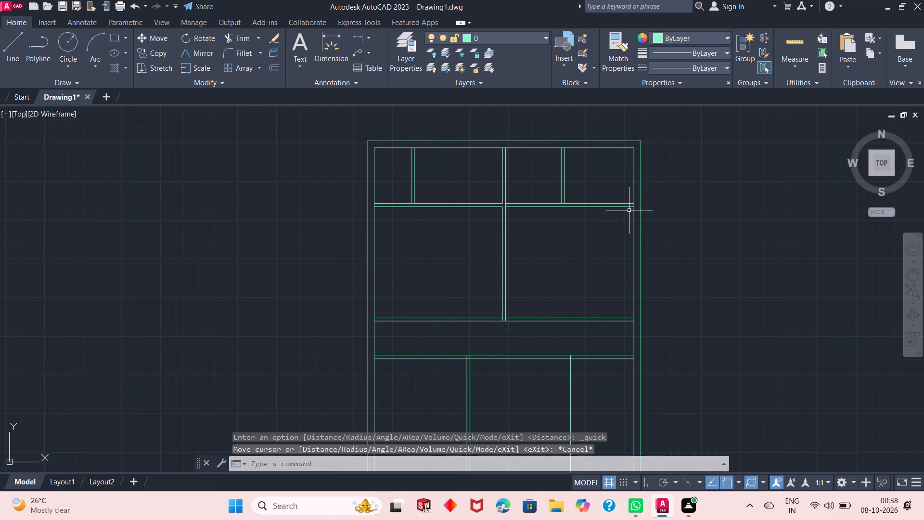
Offset the third cross partition's lower line 12' downward using the Through option, and offset the new line 4" further down to form a fourth cross partition.
scroll(563, 178, "down", 2)
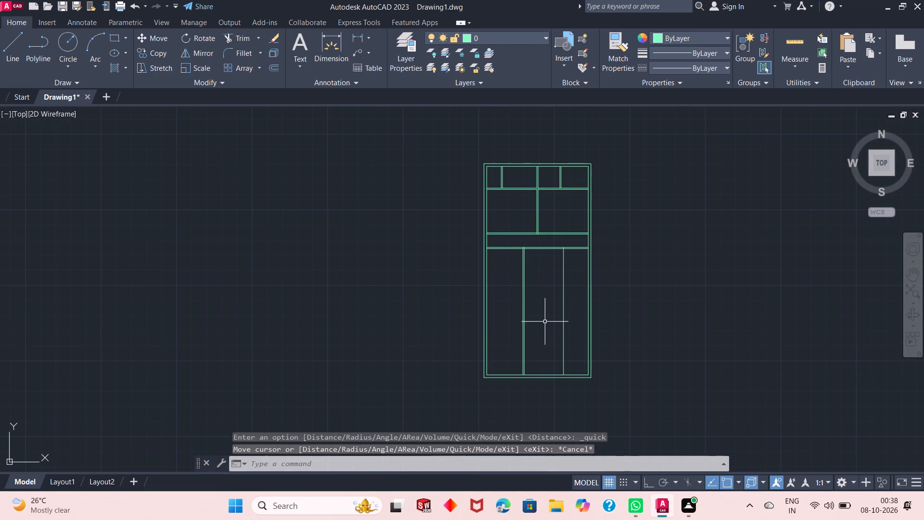
scroll(545, 322, "up", 2)
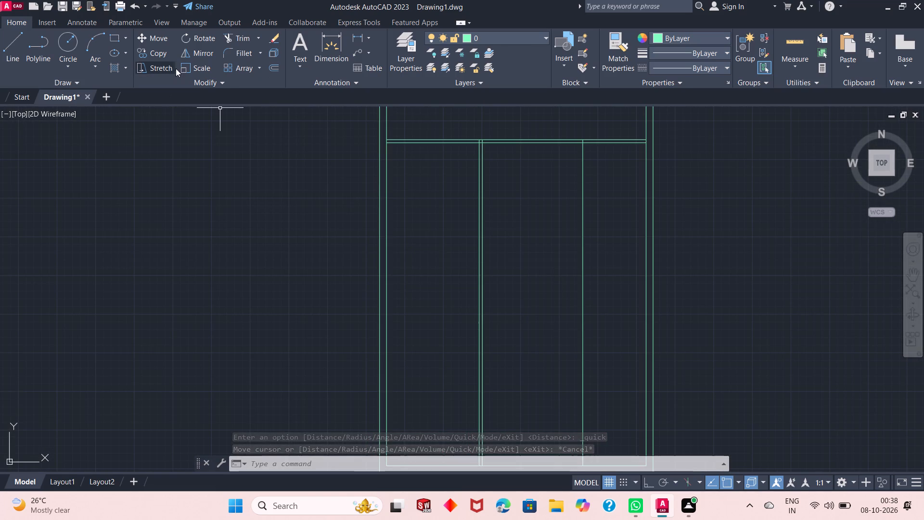
left_click(273, 67)
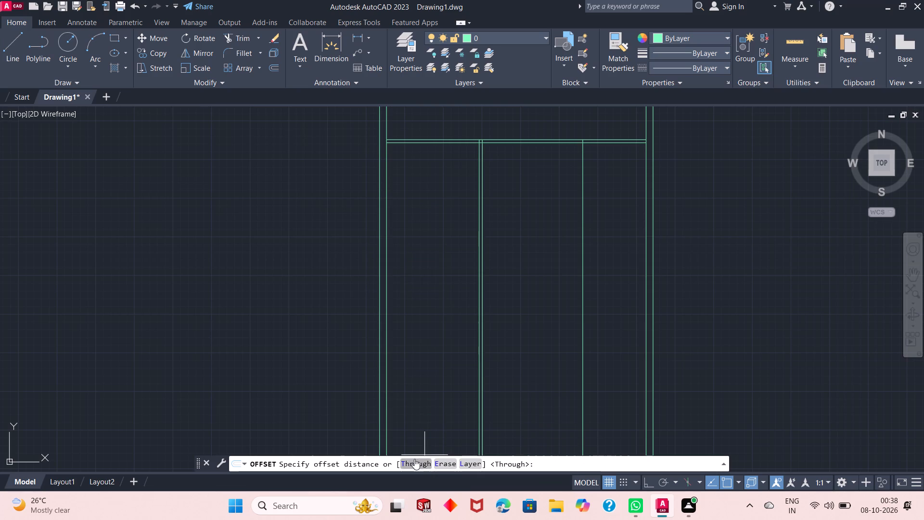
left_click(405, 461)
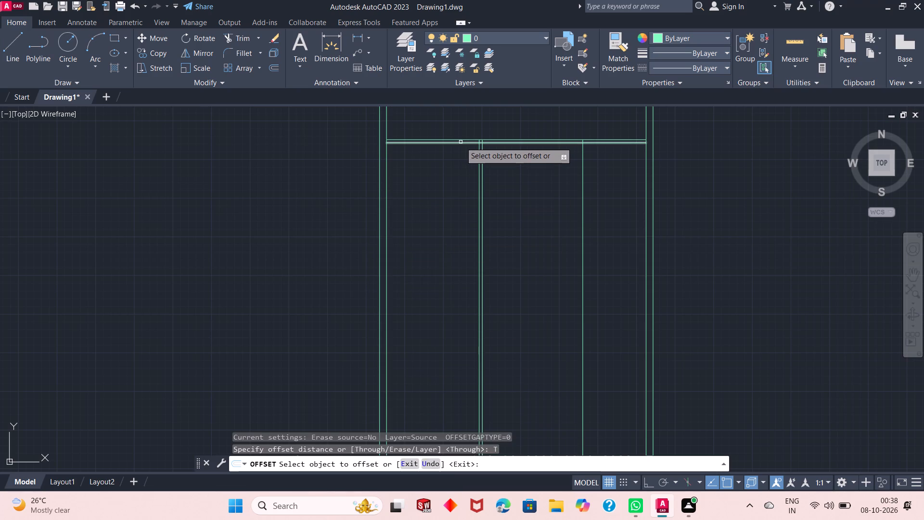
left_click(461, 142)
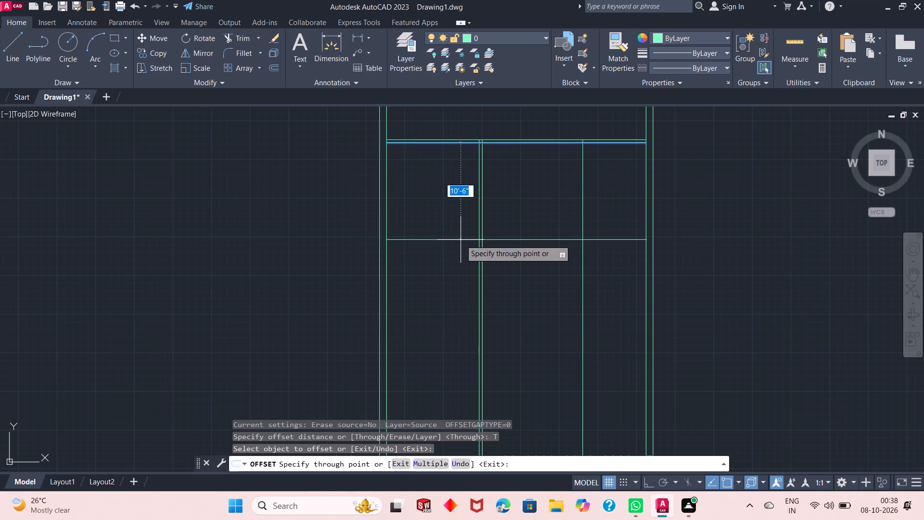
type("12'")
key("Return")
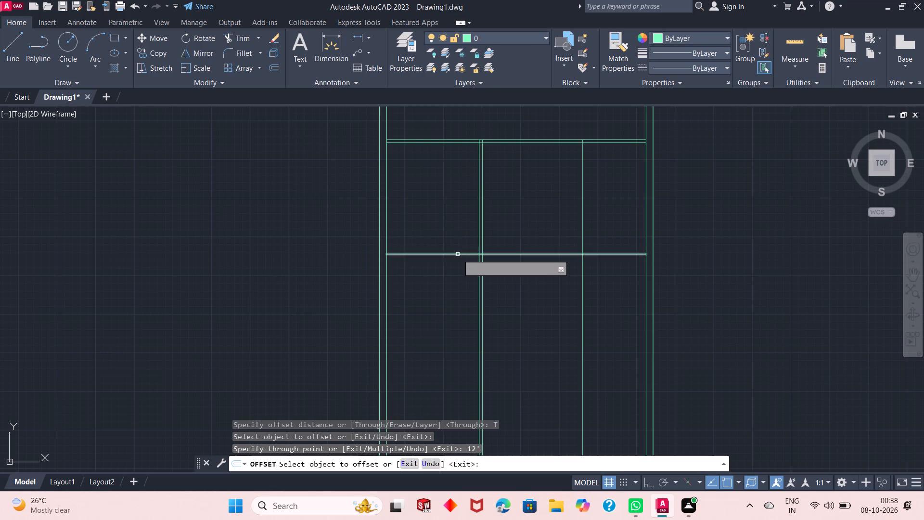
left_click(458, 254)
type("4\"")
key("Return")
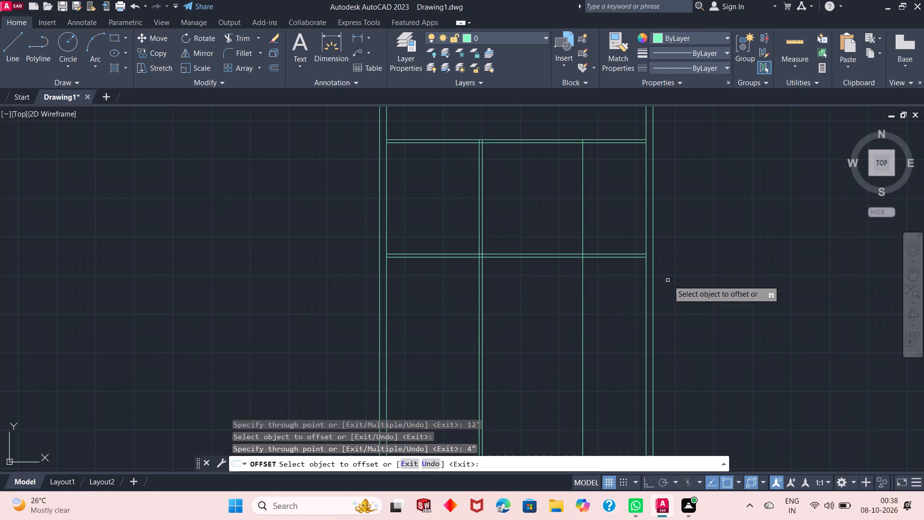
right_click(680, 231)
left_click(696, 239)
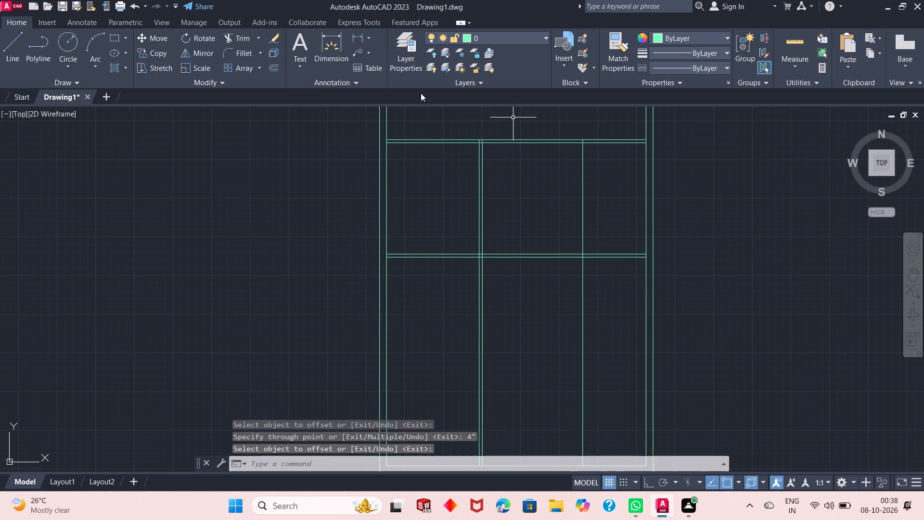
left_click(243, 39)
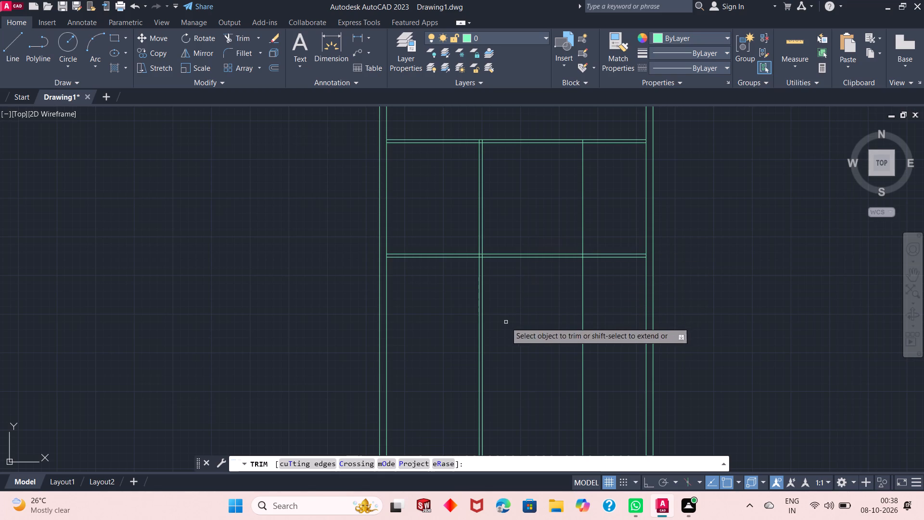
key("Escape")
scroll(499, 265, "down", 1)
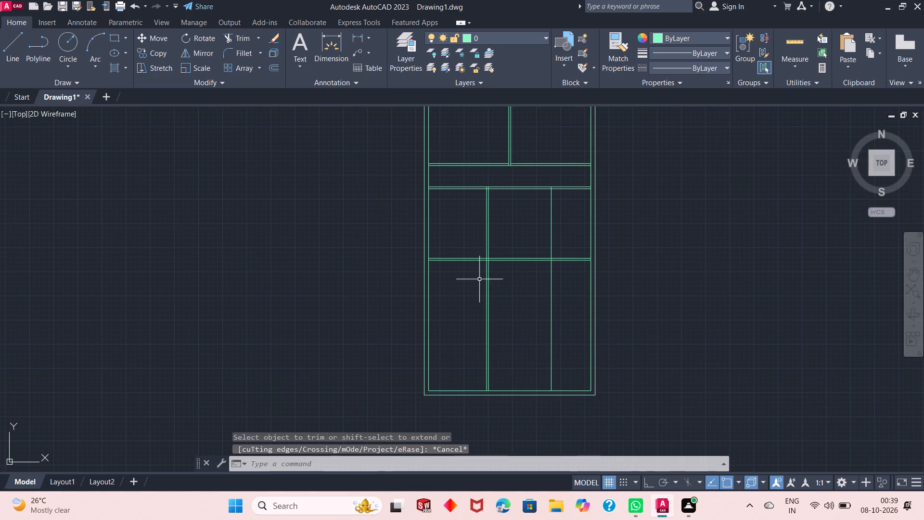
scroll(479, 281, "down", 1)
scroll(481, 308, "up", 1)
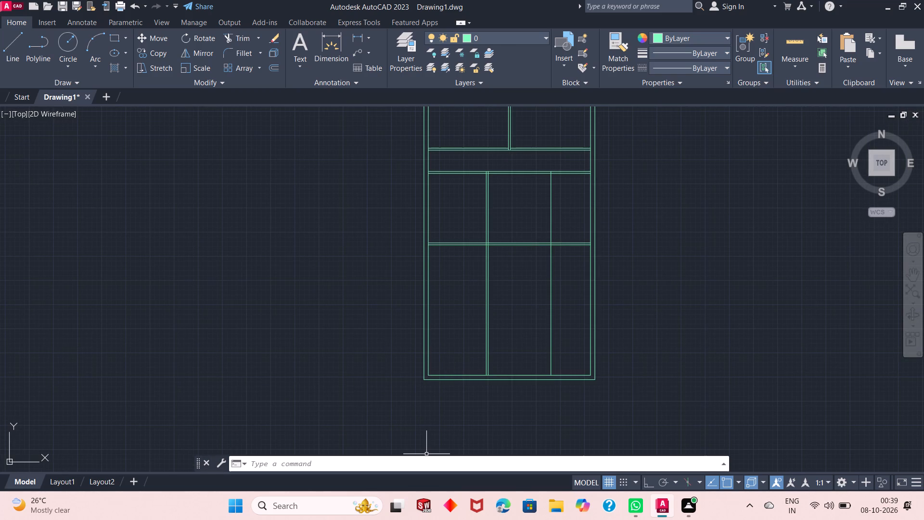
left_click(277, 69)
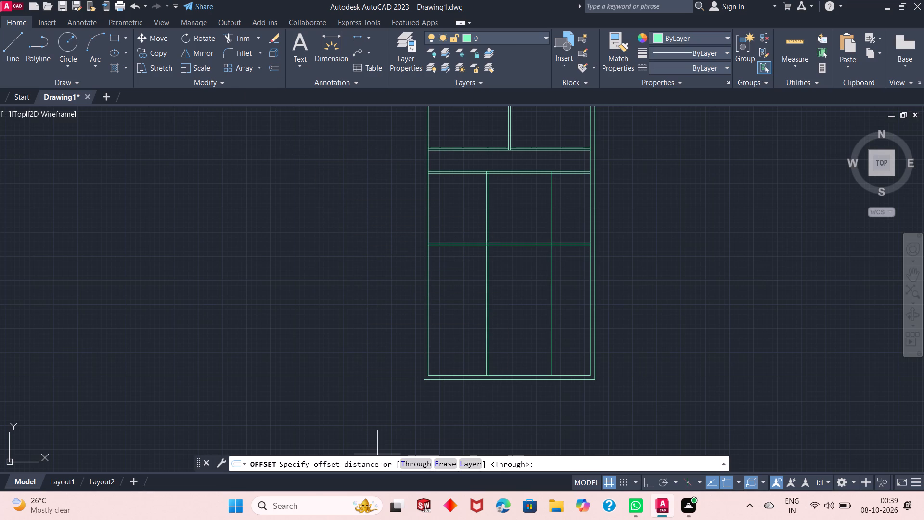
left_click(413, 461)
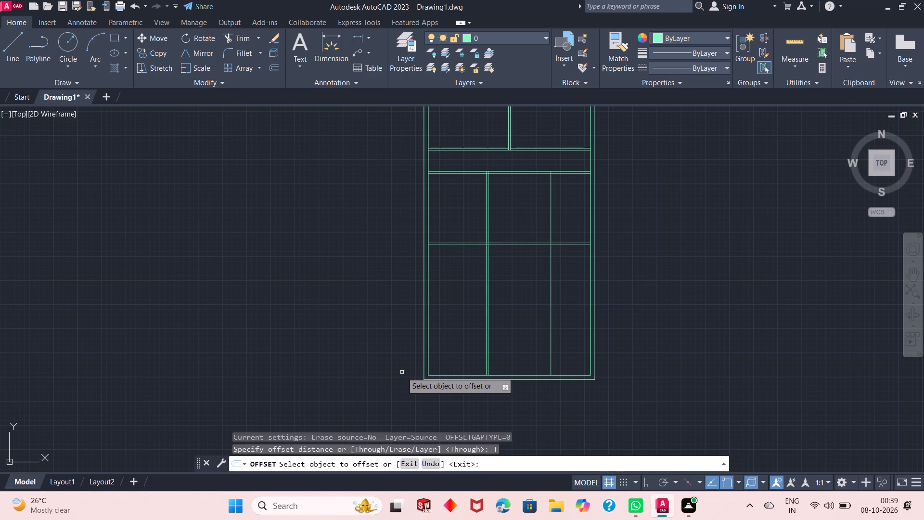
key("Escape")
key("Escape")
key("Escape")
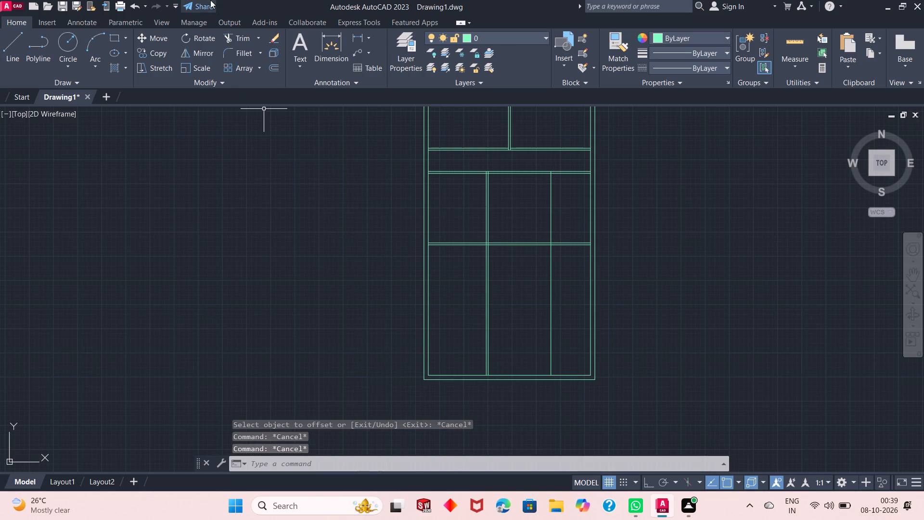
Trim both lines of the left vertical partition and the single right vertical line everywhere below the fourth cross partition.
left_click(227, 39)
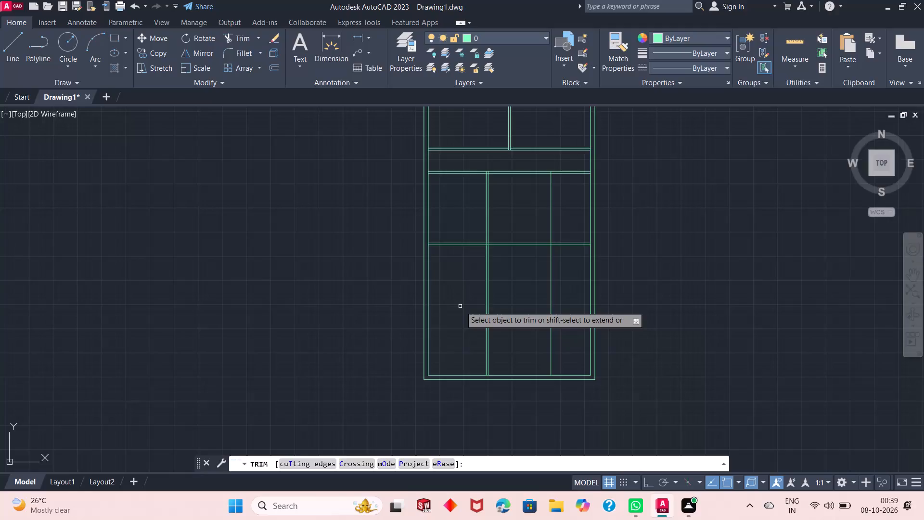
left_click(462, 308)
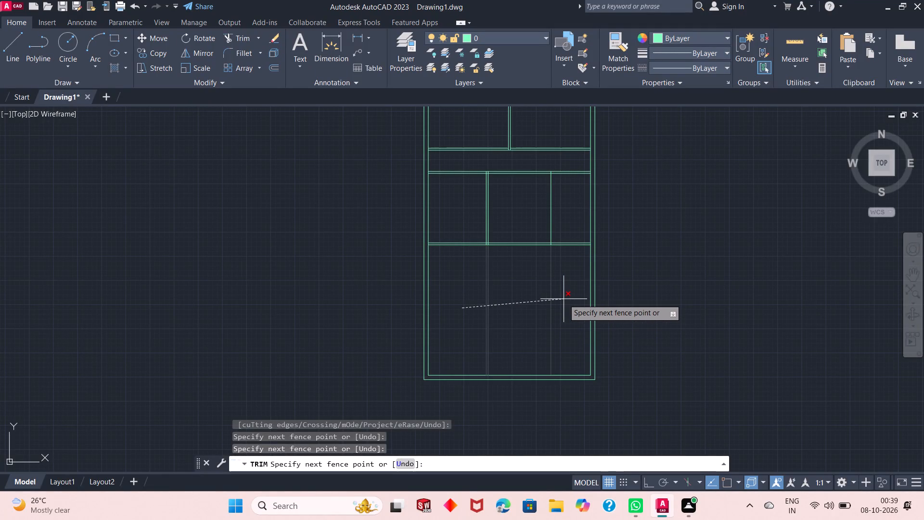
left_click(564, 299)
right_click(316, 272)
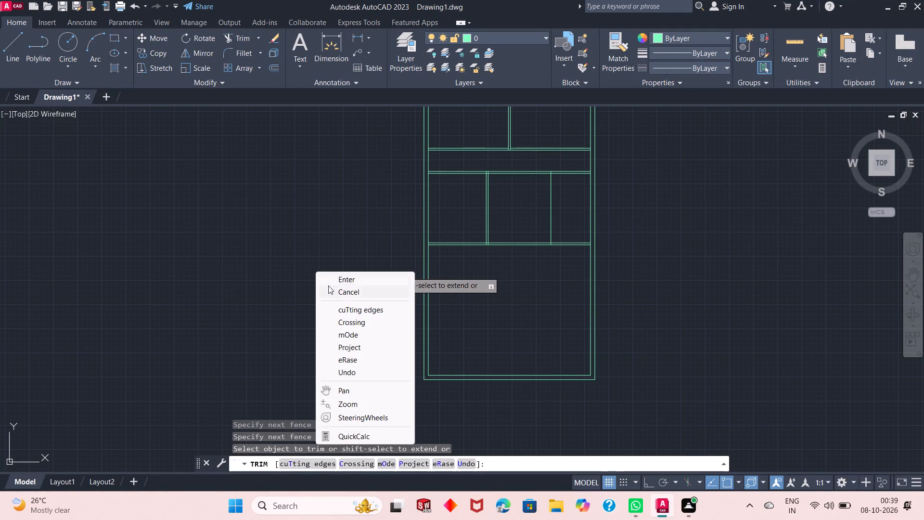
left_click(333, 281)
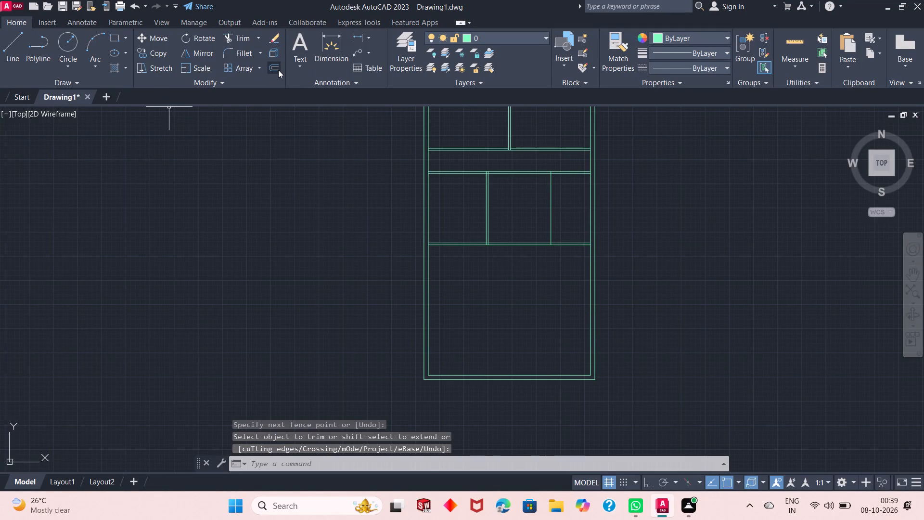
Offset the left outer wall's inner line 12' rightward using the Through option, and offset the new line 4" further right as a vertical partition.
left_click(278, 69)
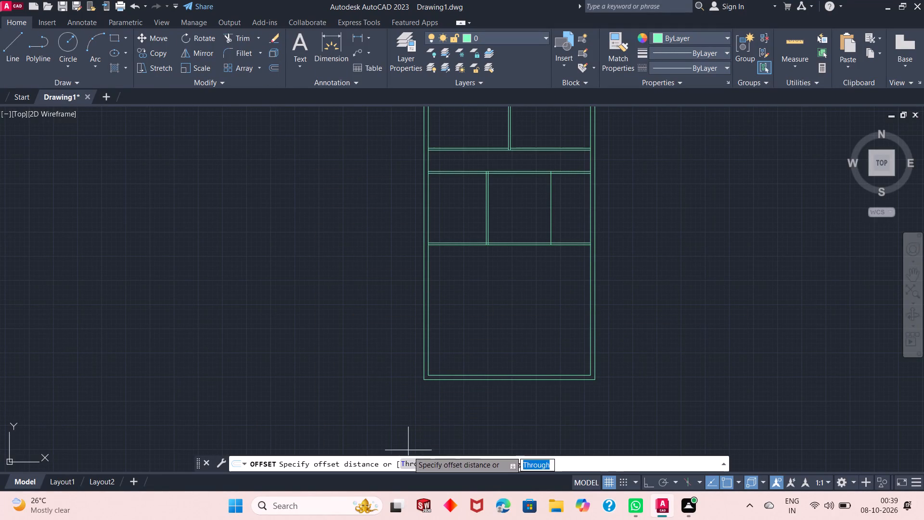
left_click(412, 463)
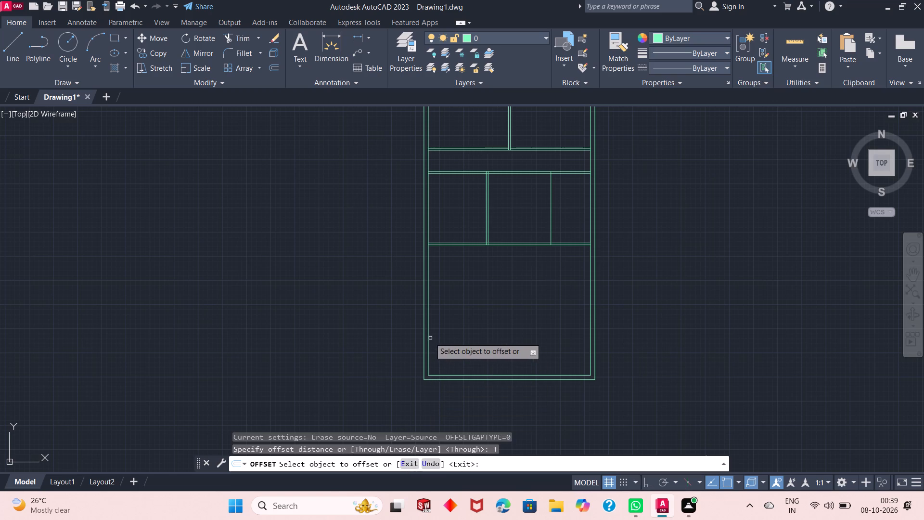
left_click(430, 337)
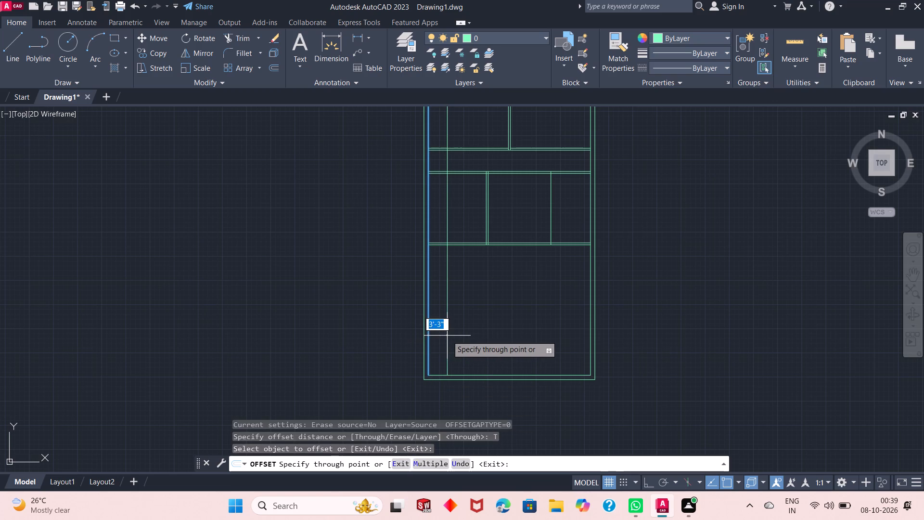
type("12'")
key("Return")
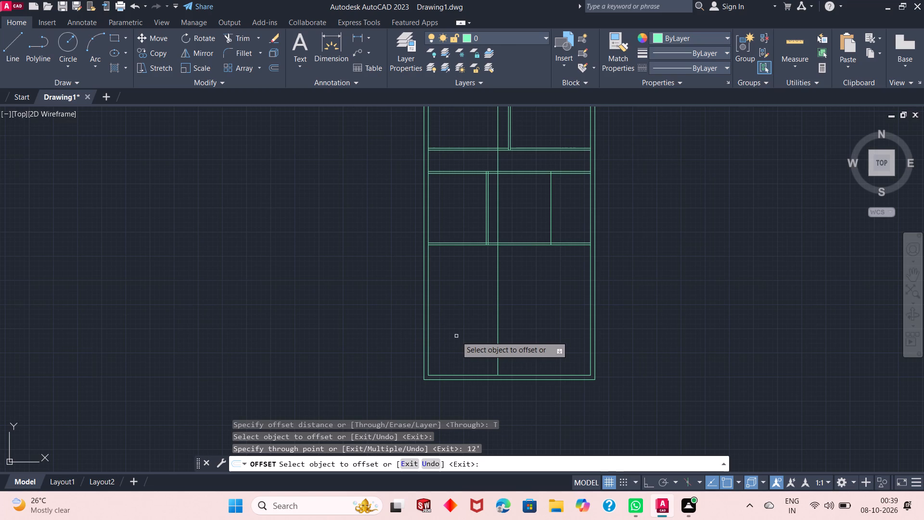
left_click(499, 292)
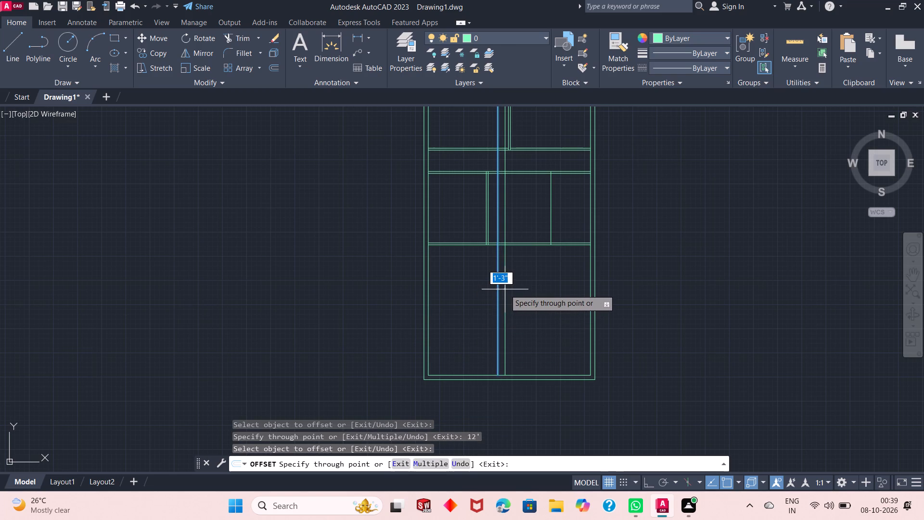
key("4")
key("shift+quotedbl")
key("Return")
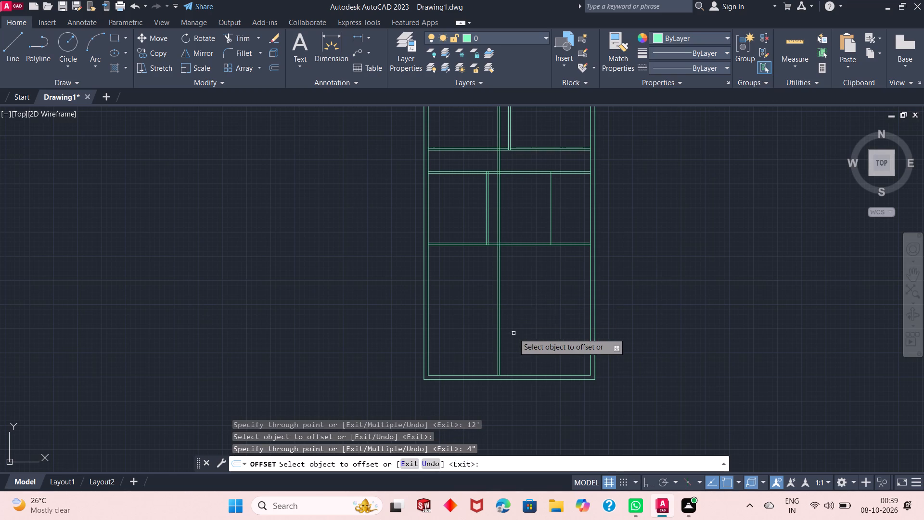
Offset the new partition's right line 5' rightward, and offset the resulting line 4" further right to form a second vertical partition.
left_click(500, 311)
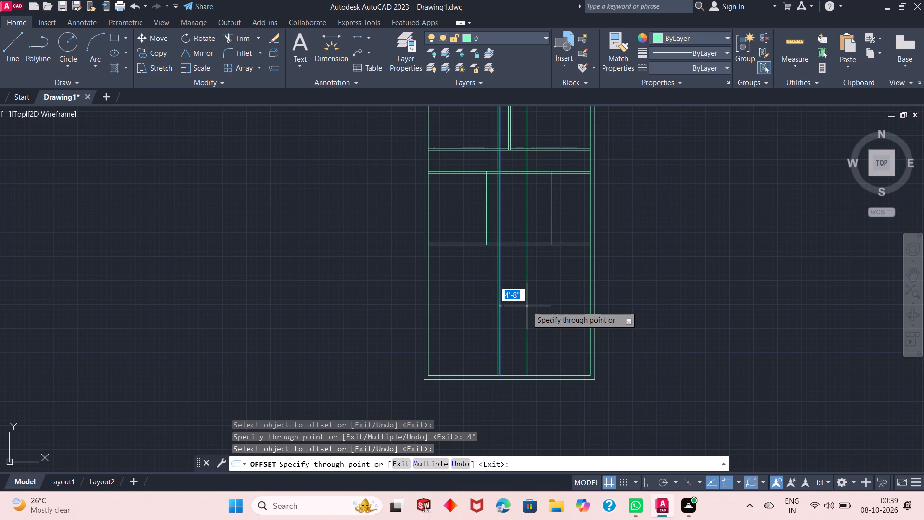
type("5'")
key("Return")
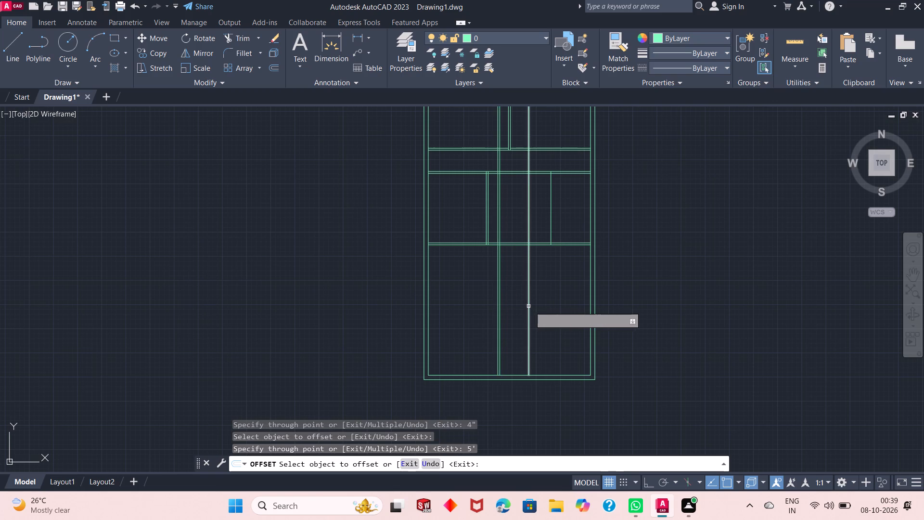
left_click(529, 306)
type("4\"")
key("Return")
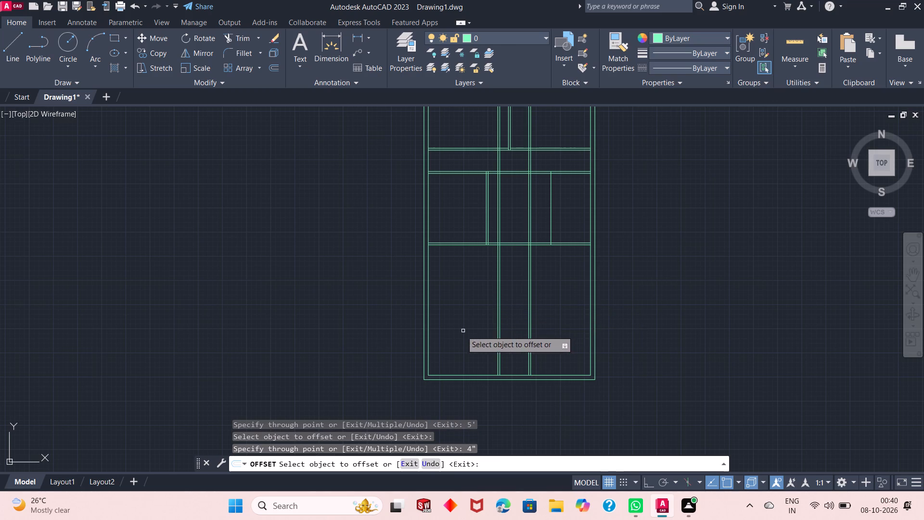
scroll(526, 315, "up", 1)
scroll(515, 312, "down", 1)
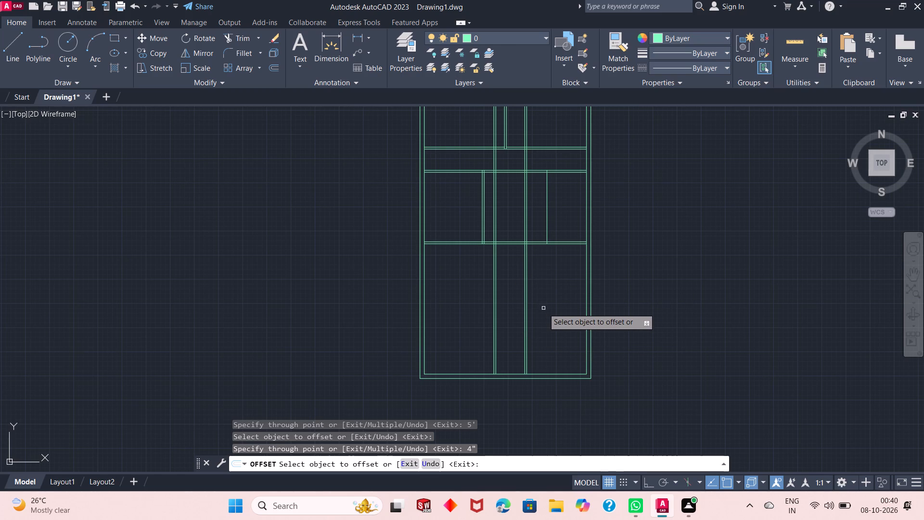
scroll(548, 295, "down", 1)
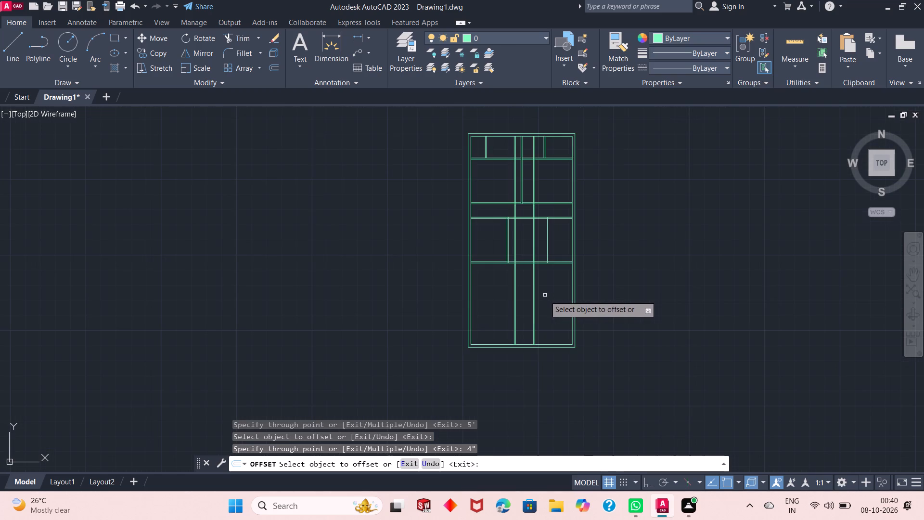
scroll(511, 302, "up", 1)
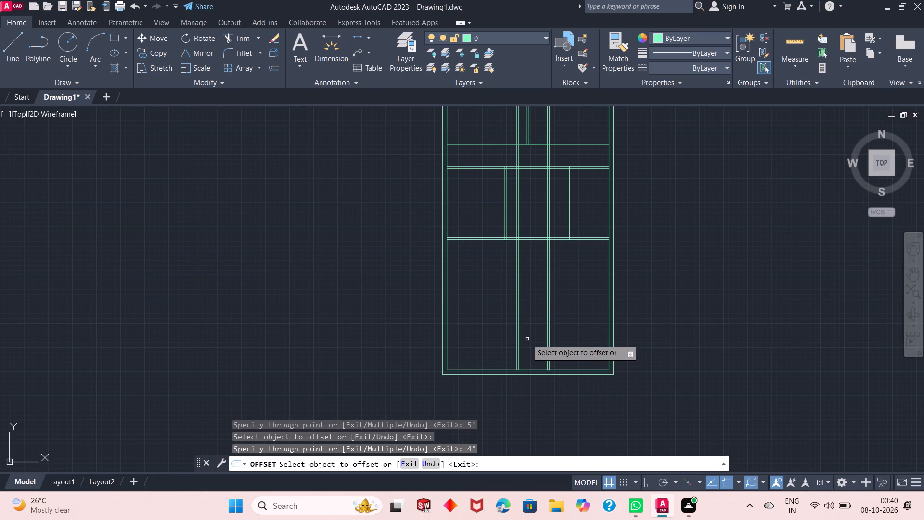
scroll(527, 339, "down", 1)
scroll(527, 339, "up", 1)
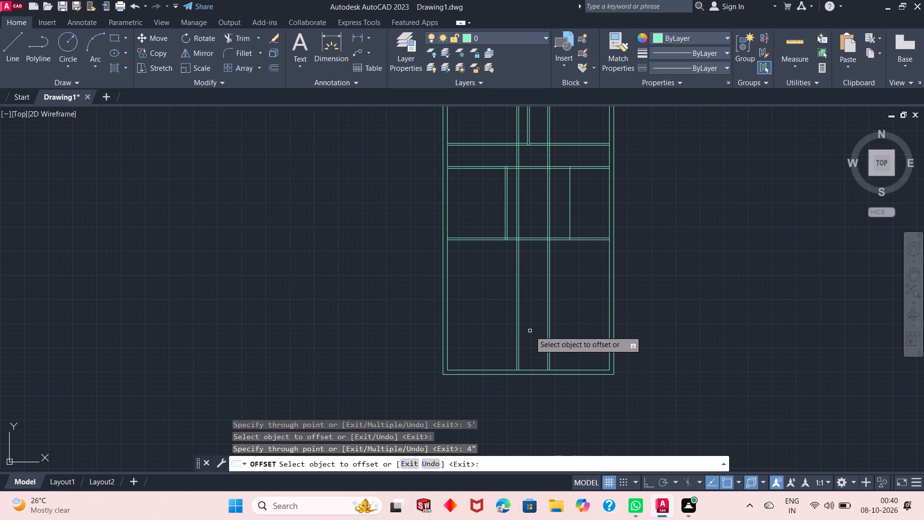
scroll(530, 331, "up", 1)
scroll(539, 323, "down", 1)
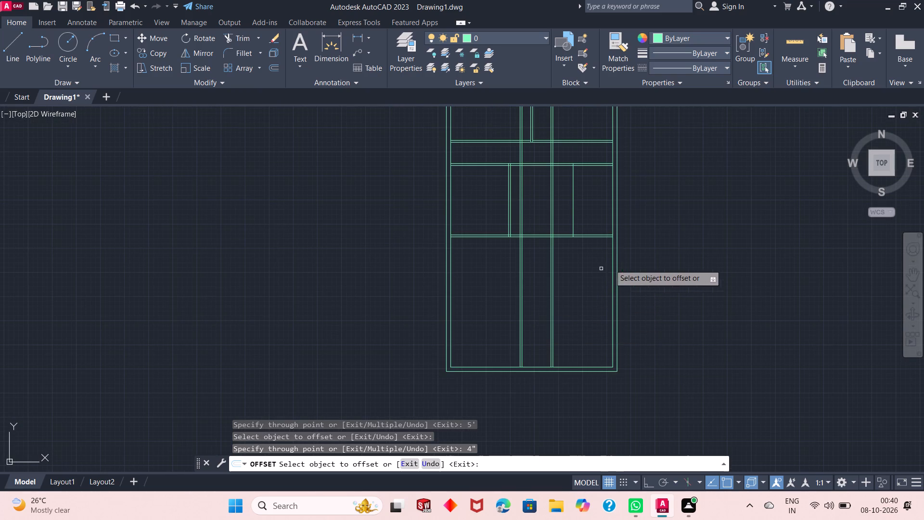
right_click(653, 241)
left_click(661, 249)
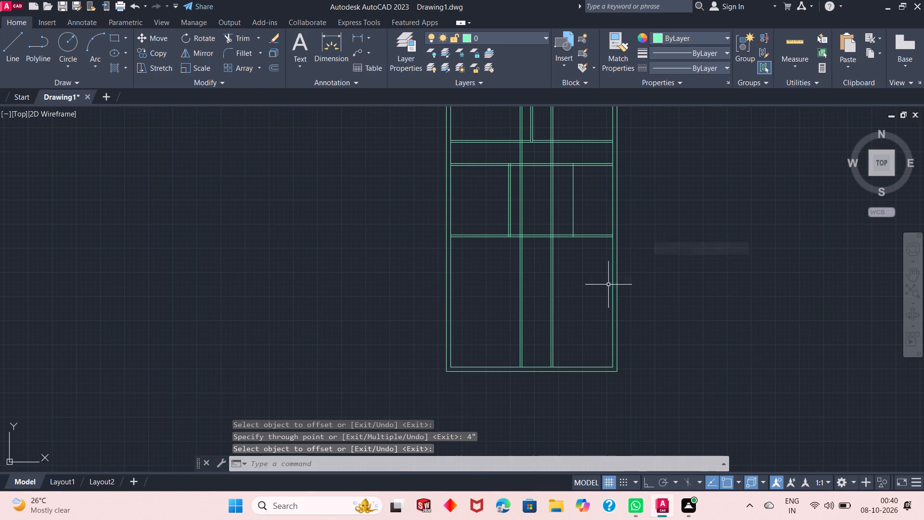
Trim both lines of the two new vertical partitions where they cross the top rooms above the first cross partition.
scroll(567, 307, "up", 2)
scroll(566, 308, "down", 4)
scroll(566, 252, "up", 2)
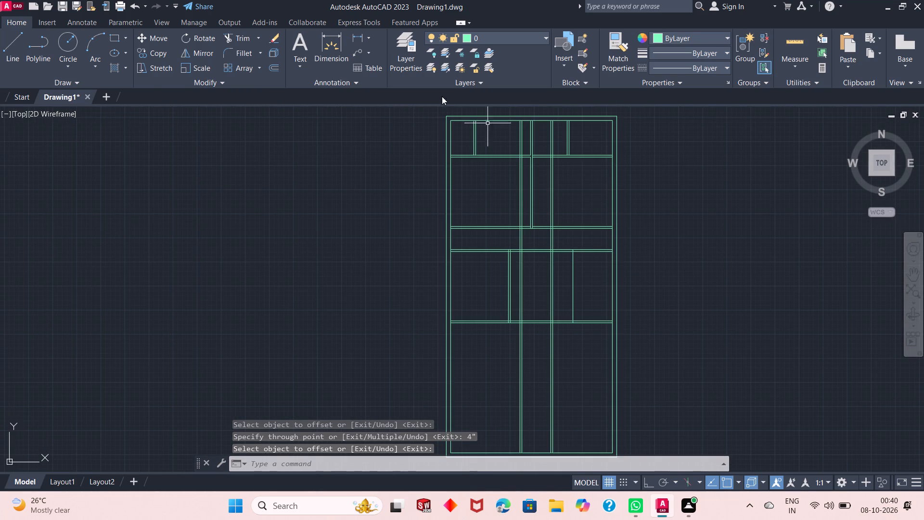
left_click(244, 40)
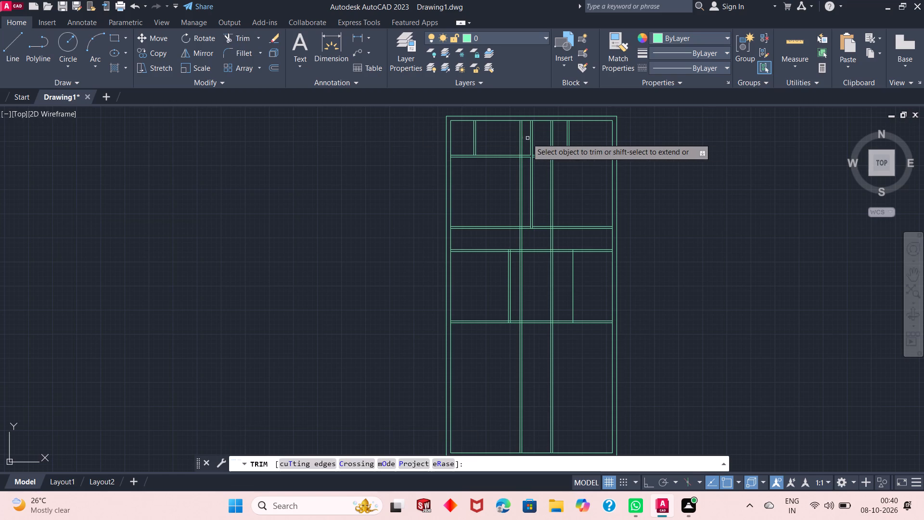
left_click(525, 139)
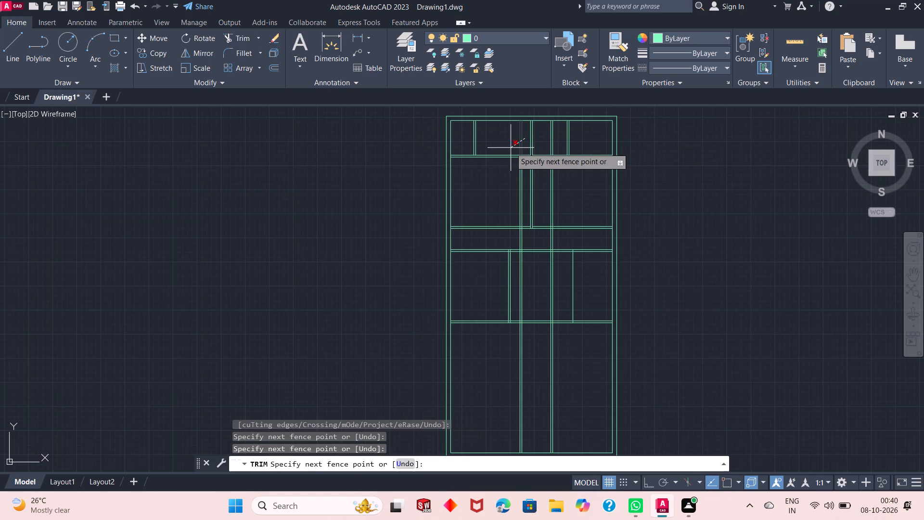
left_click(526, 137)
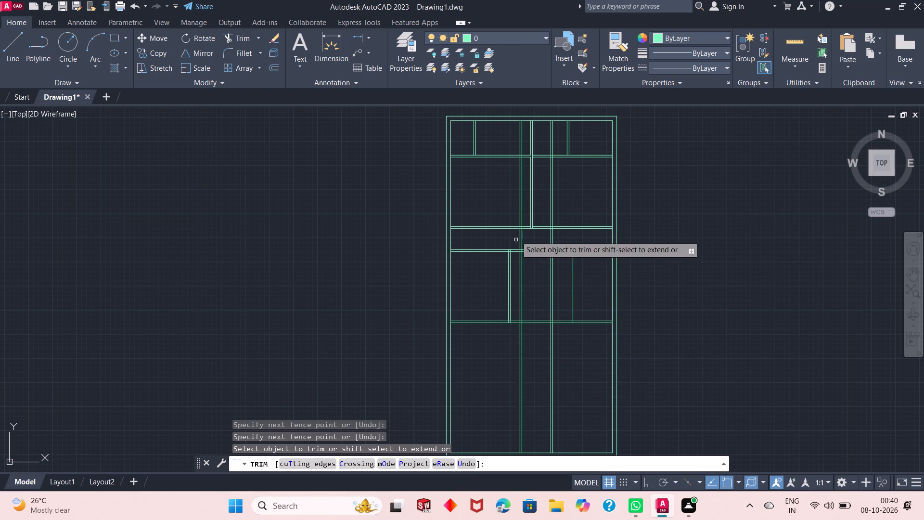
left_click(523, 138)
left_click(520, 140)
left_click(551, 131)
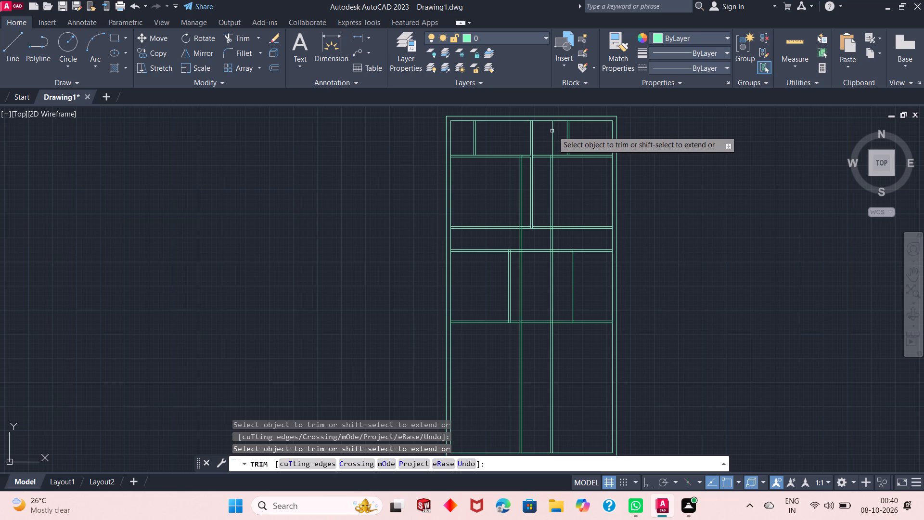
left_click(552, 140)
Trim the stubs of both new vertical partitions inside the thickness of the first cross partition.
scroll(529, 166, "down", 4)
scroll(529, 166, "up", 9)
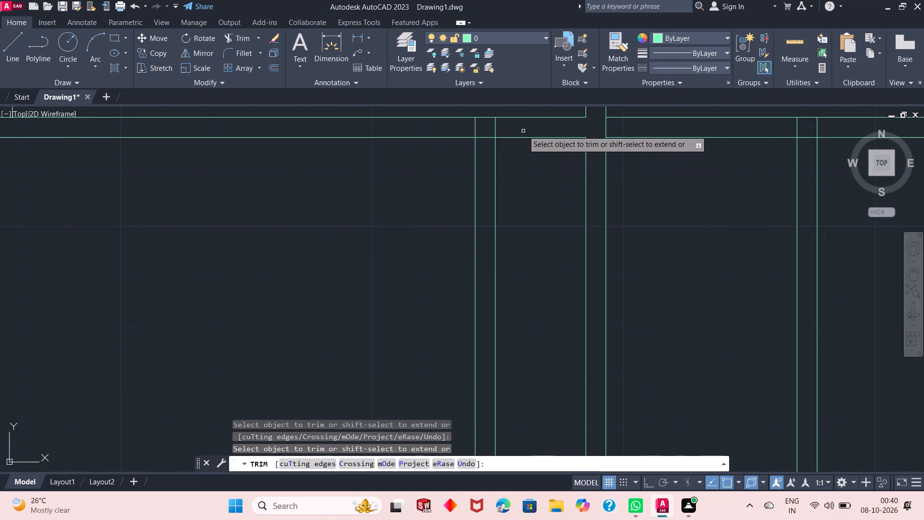
left_click(523, 130)
left_click(451, 129)
left_click(824, 129)
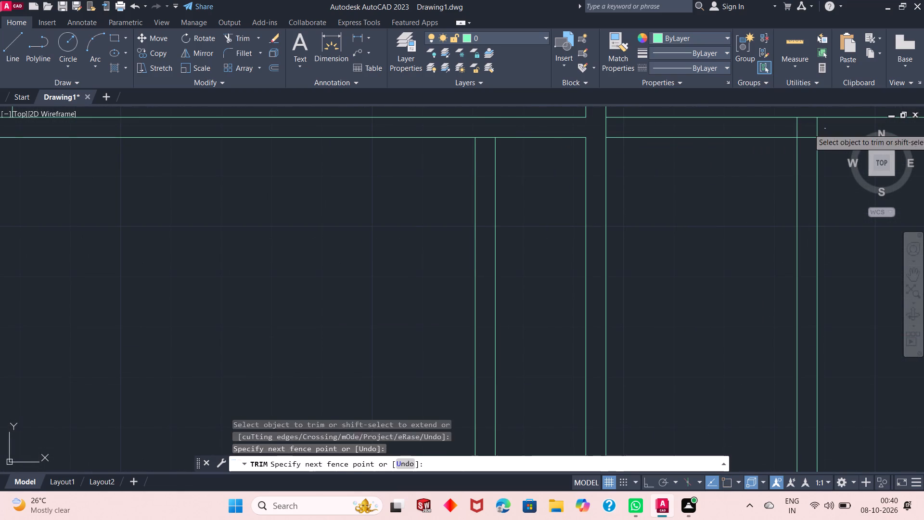
left_click(768, 131)
Trim both lines of the two new vertical partitions between the first and second cross partitions.
left_click(515, 221)
left_click(398, 252)
left_click(885, 202)
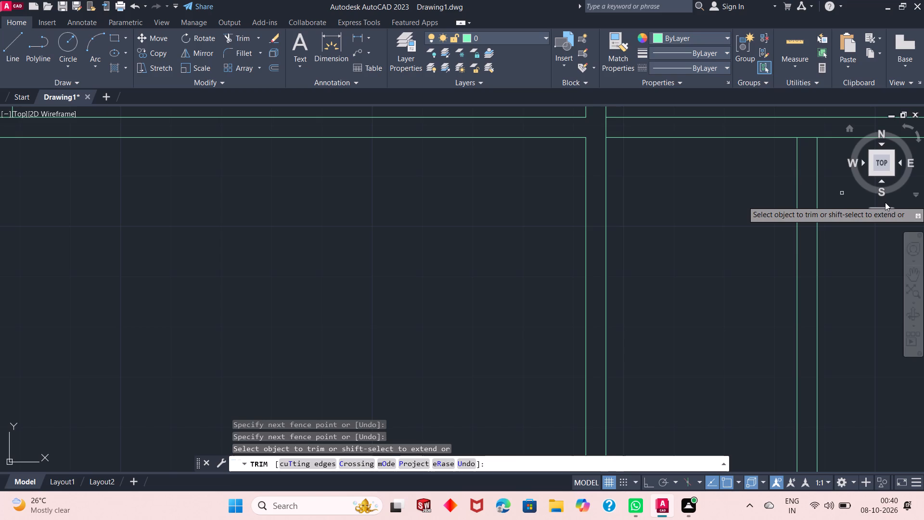
left_click(836, 249)
left_click(766, 276)
scroll(621, 217, "up", 1)
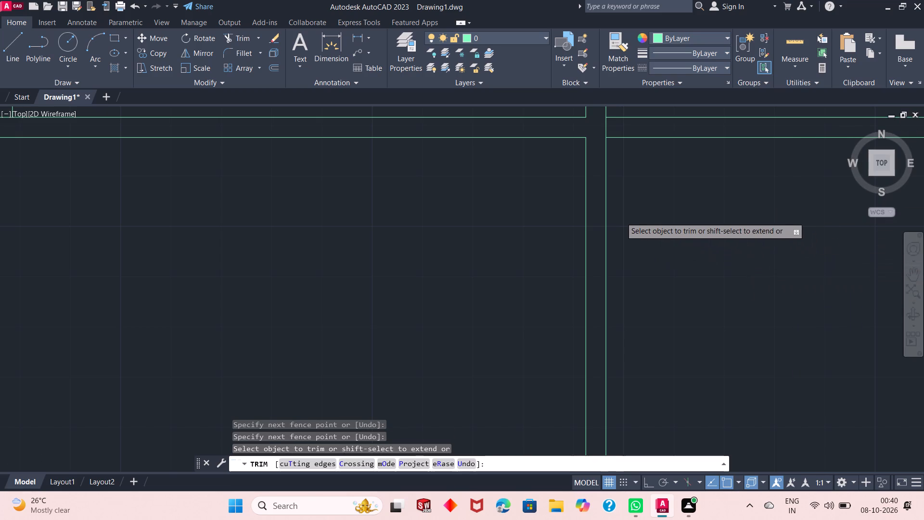
Undo the whole last group of trims on the two new long vertical partitions.
scroll(621, 217, "up", 3)
scroll(619, 215, "down", 9)
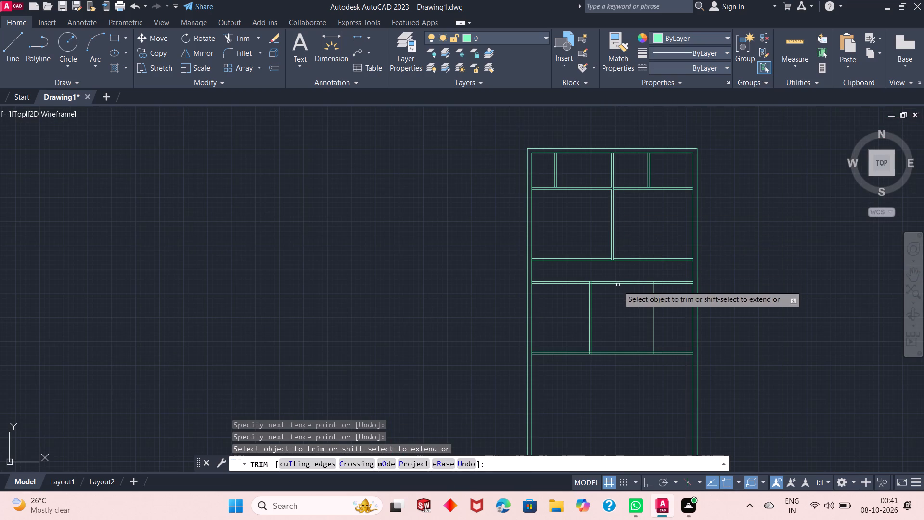
scroll(621, 318, "up", 1)
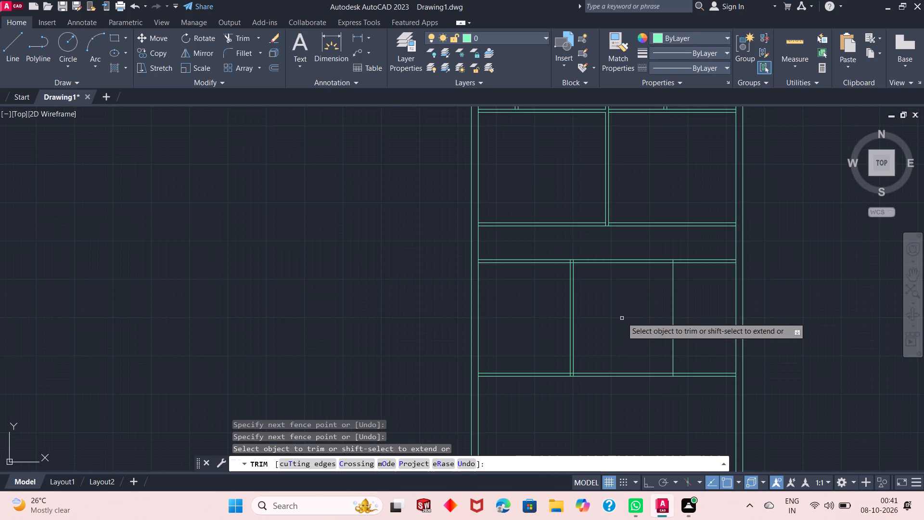
scroll(619, 300, "up", 1)
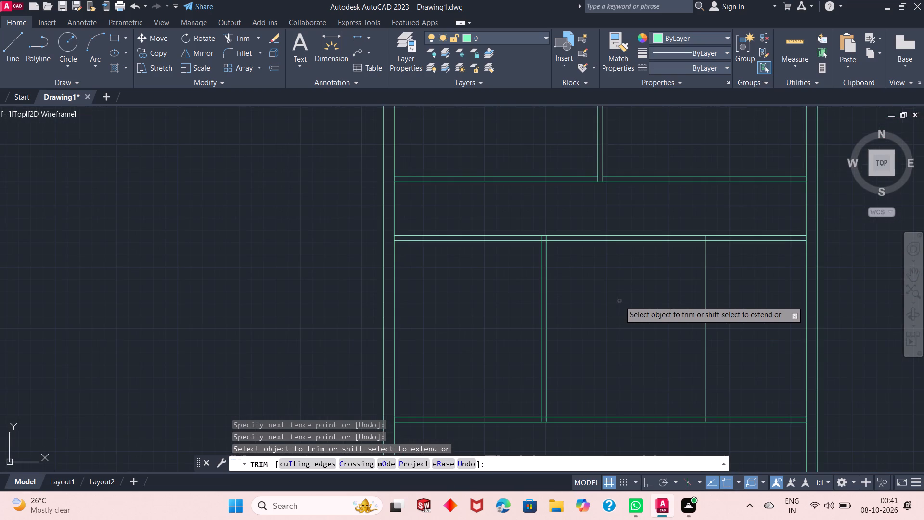
scroll(619, 301, "down", 2)
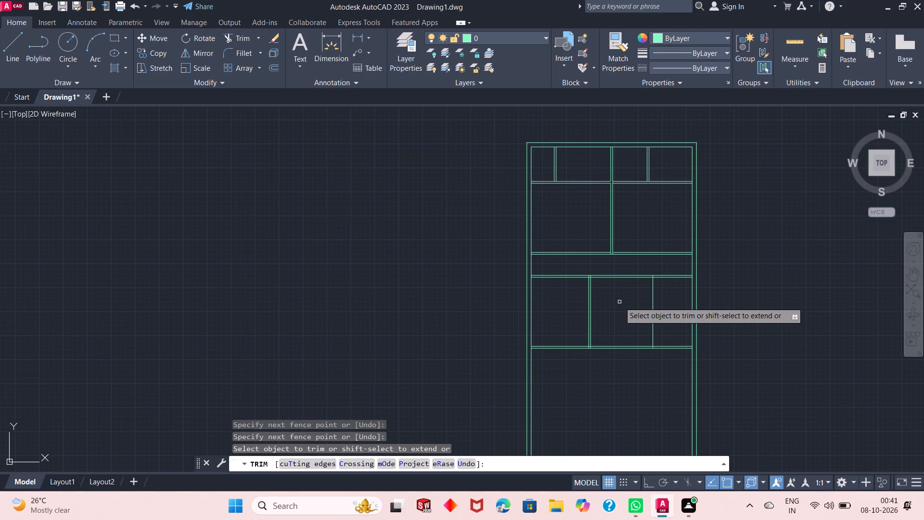
key("Escape")
key("ctrl+z")
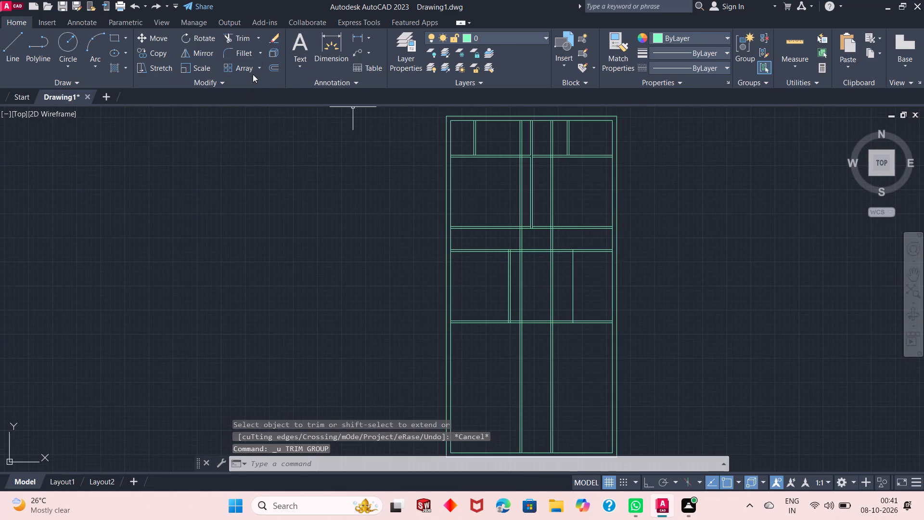
Trim both lines of the two long vertical partitions in the top rooms and between the first and second cross partitions.
left_click(236, 36)
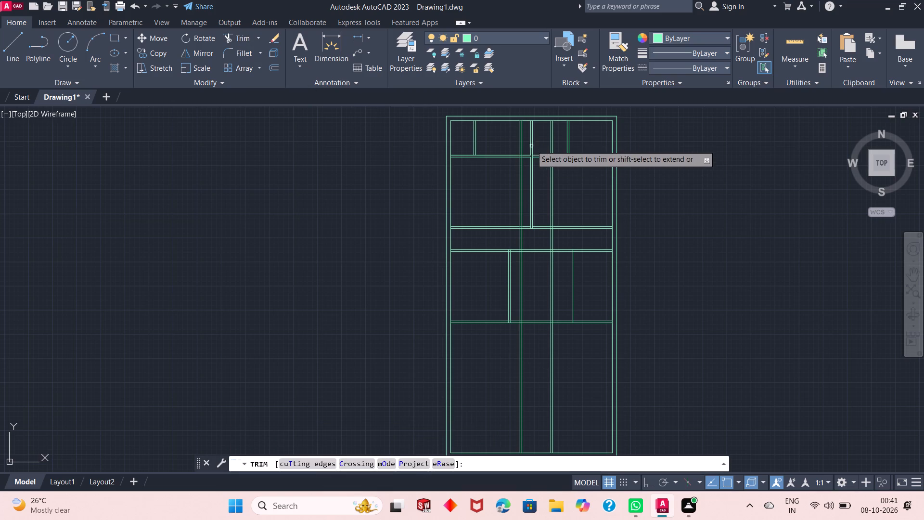
left_click(526, 142)
left_click(513, 147)
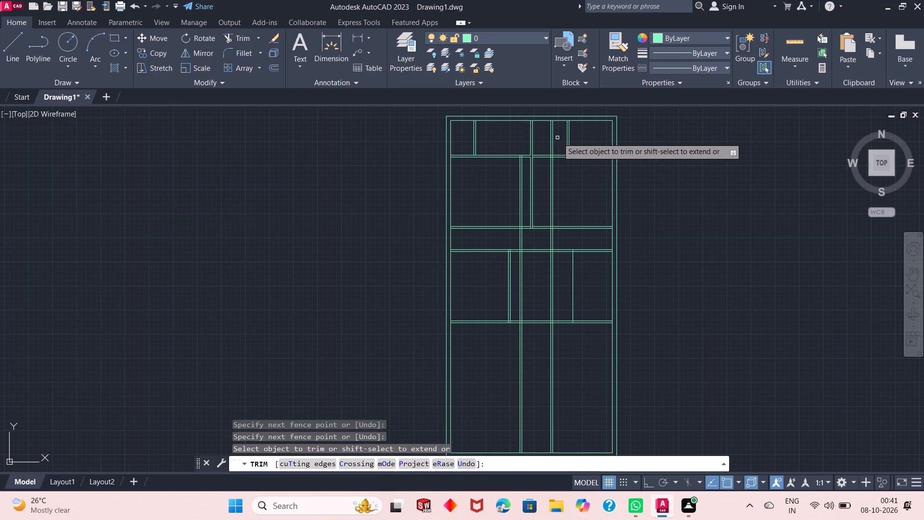
left_click(558, 138)
left_click(543, 140)
left_click(567, 175)
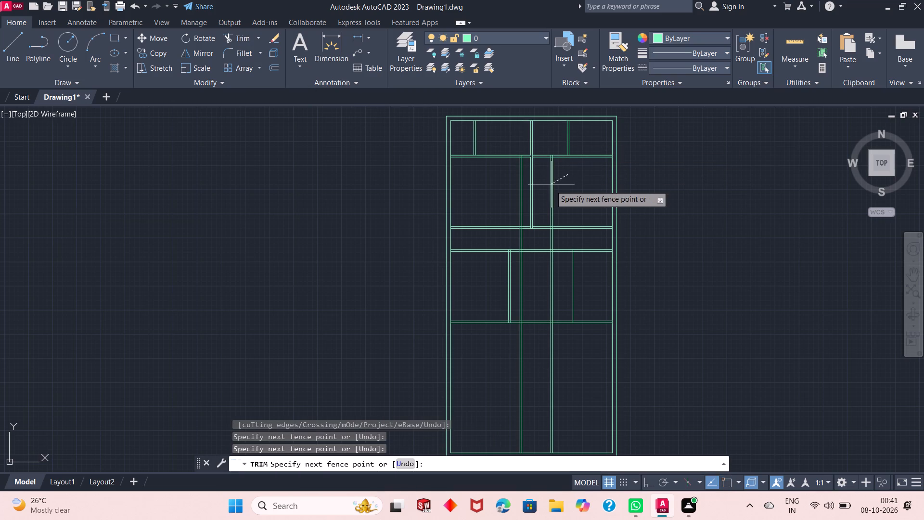
left_click(540, 194)
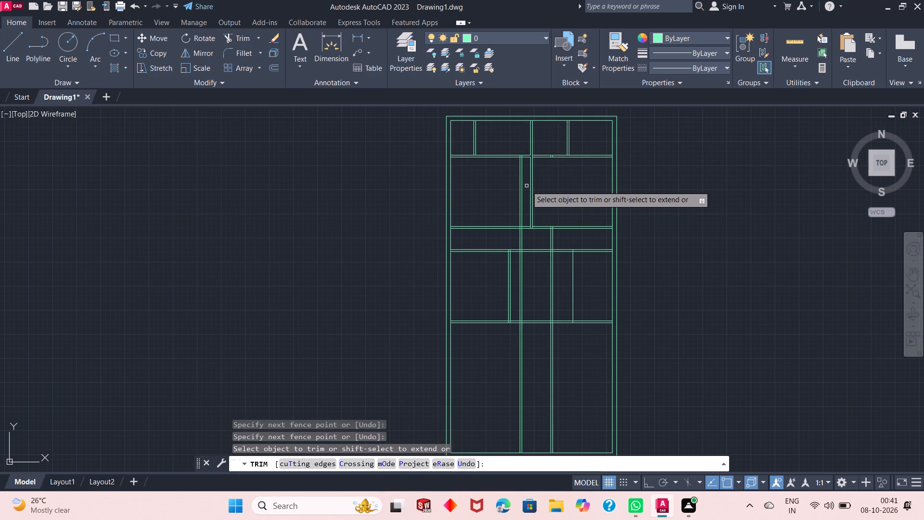
left_click(526, 186)
left_click(517, 191)
Trim the stubs of both long vertical partitions inside the thickness of the first cross partition.
scroll(541, 160, "up", 4)
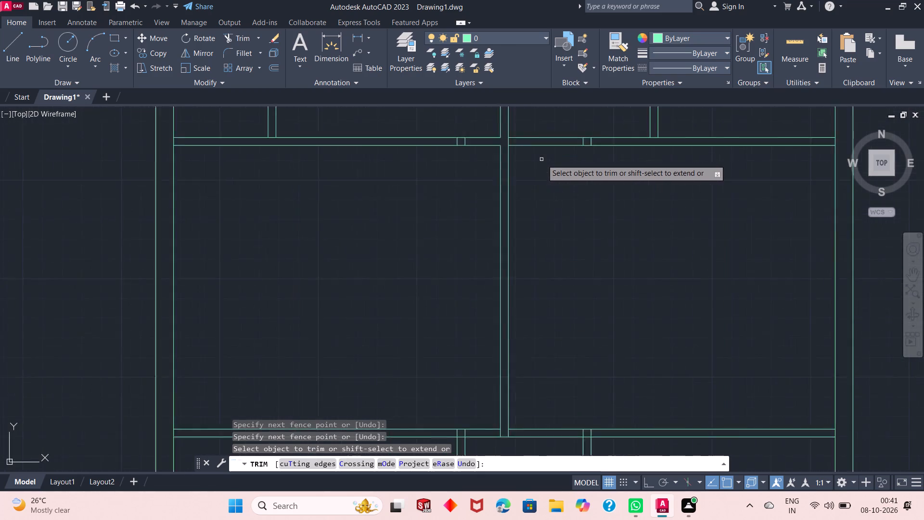
left_click(394, 134)
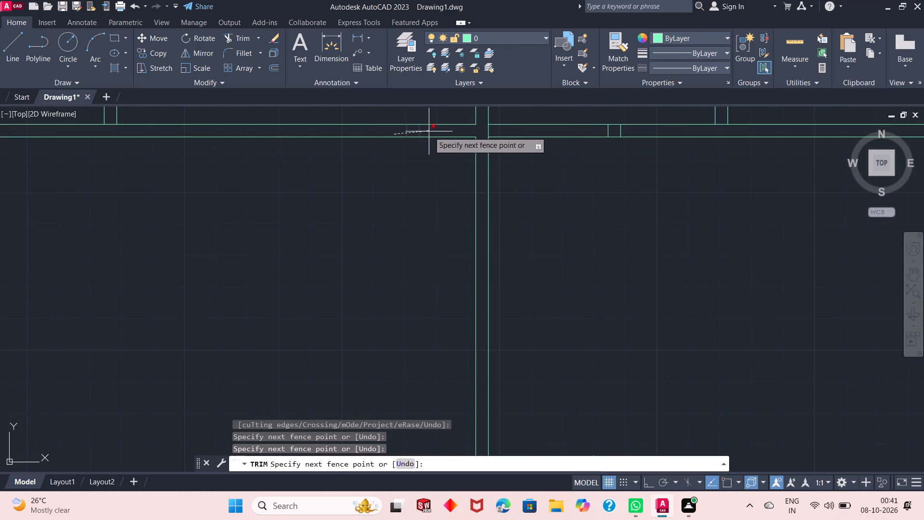
left_click(429, 131)
left_click(599, 131)
left_click(637, 131)
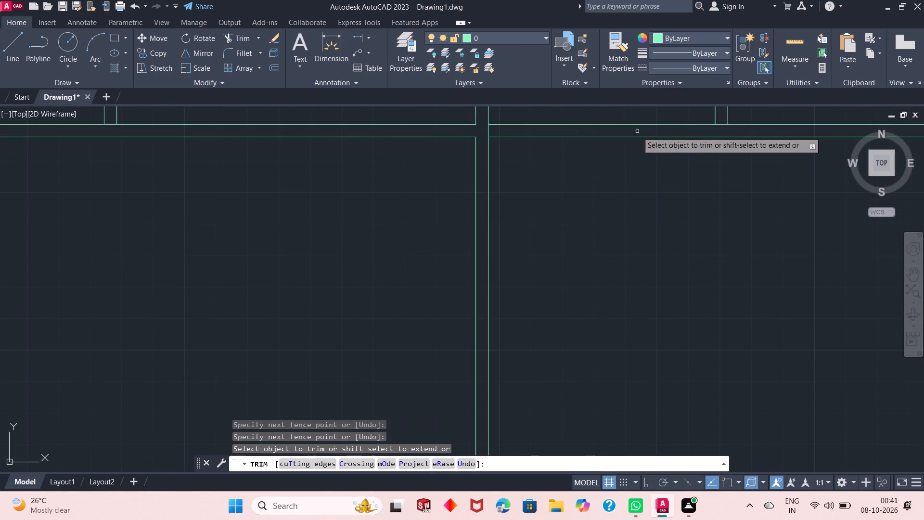
Trim both lines of the two long vertical partitions across the passage between the second and third cross partitions.
scroll(539, 161, "down", 5)
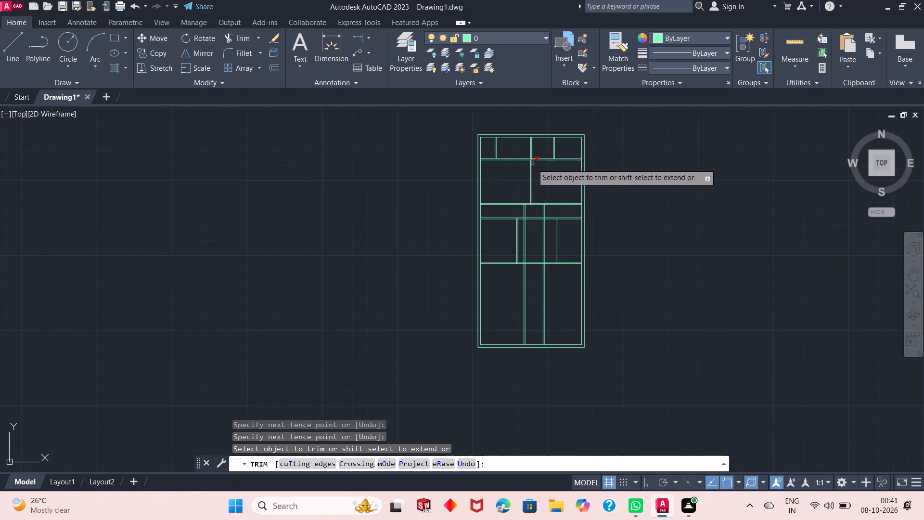
scroll(573, 272, "up", 1)
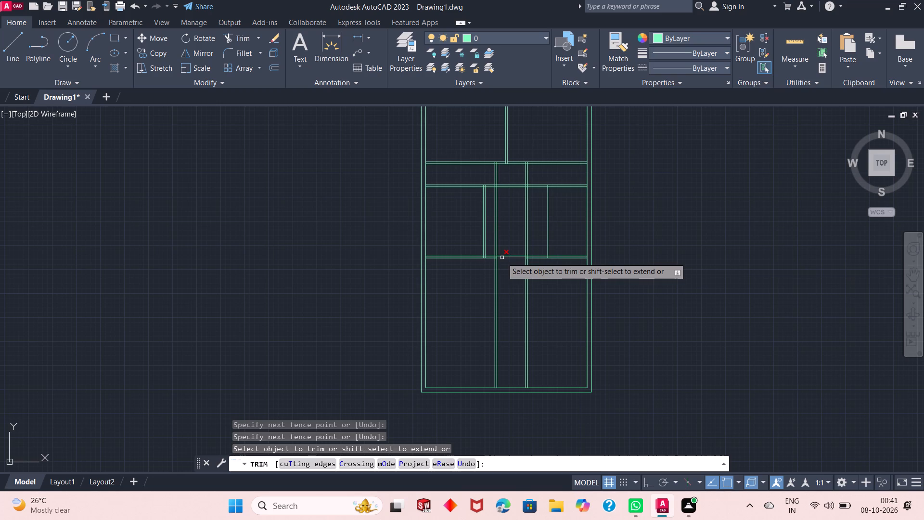
scroll(517, 173, "up", 3)
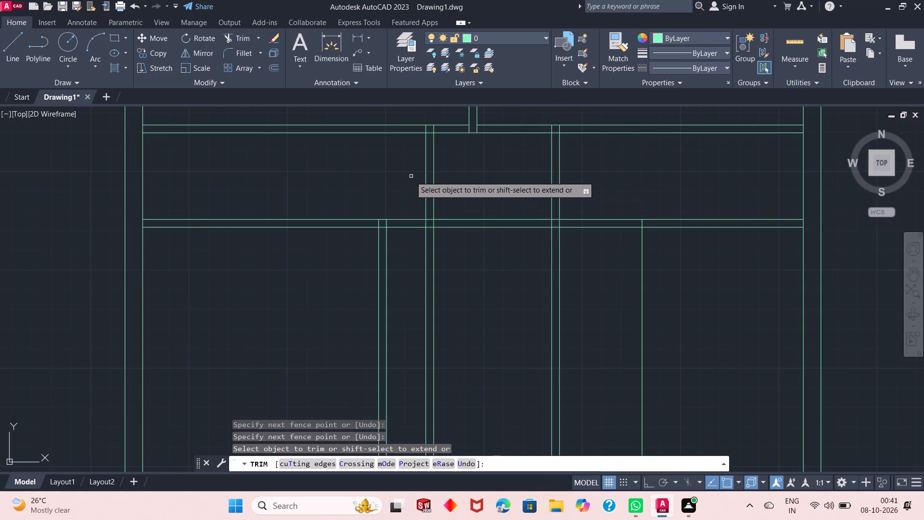
left_click(411, 176)
left_click(572, 175)
Trim the stubs of both long vertical partitions inside the thickness of the second cross partition.
scroll(564, 133, "up", 1)
left_click(570, 126)
left_click(539, 124)
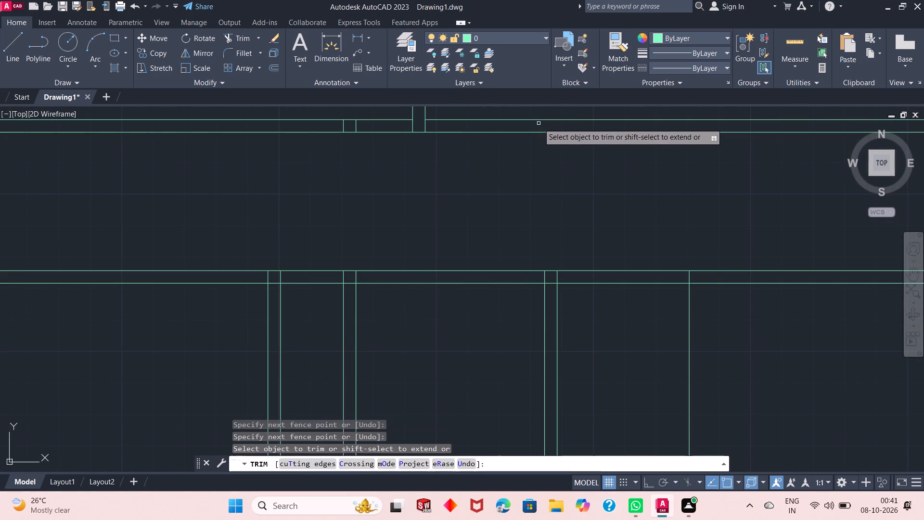
left_click(318, 127)
left_click(368, 126)
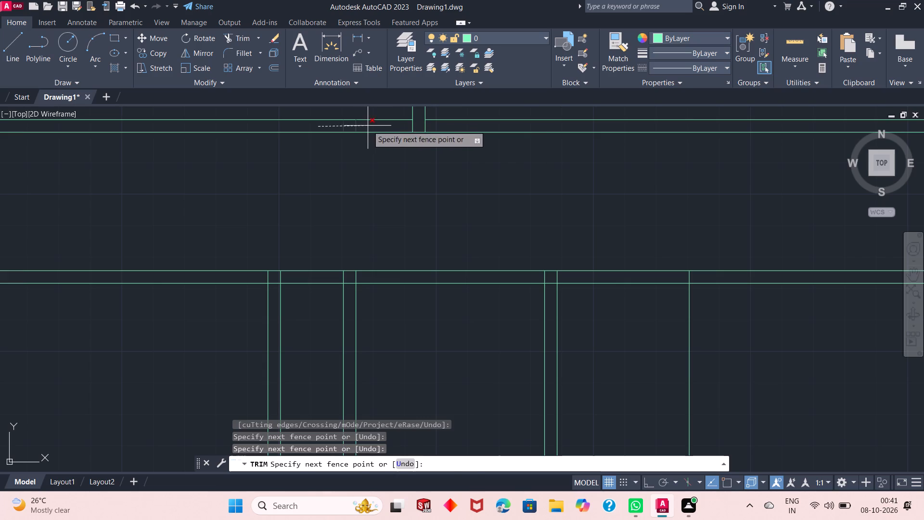
Trim both lines of the two long vertical partitions between the third and fourth cross partitions.
scroll(478, 189, "down", 5)
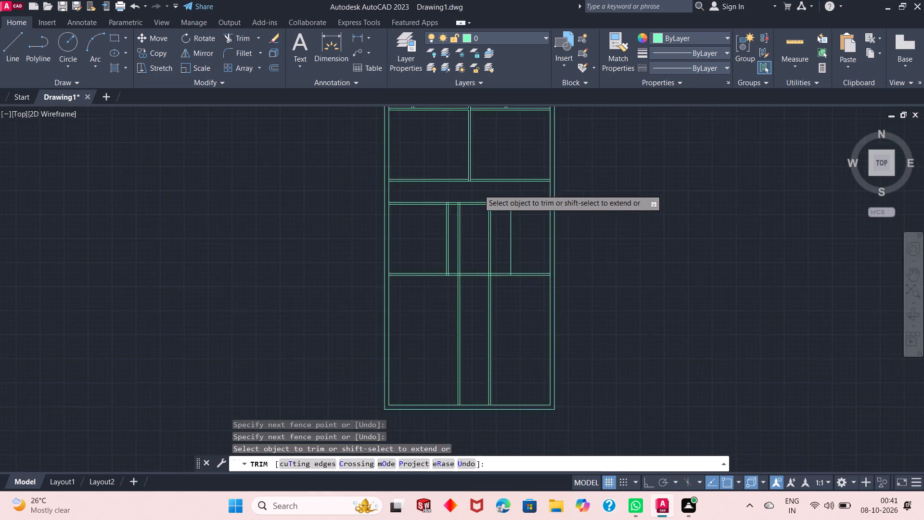
scroll(484, 240, "up", 2)
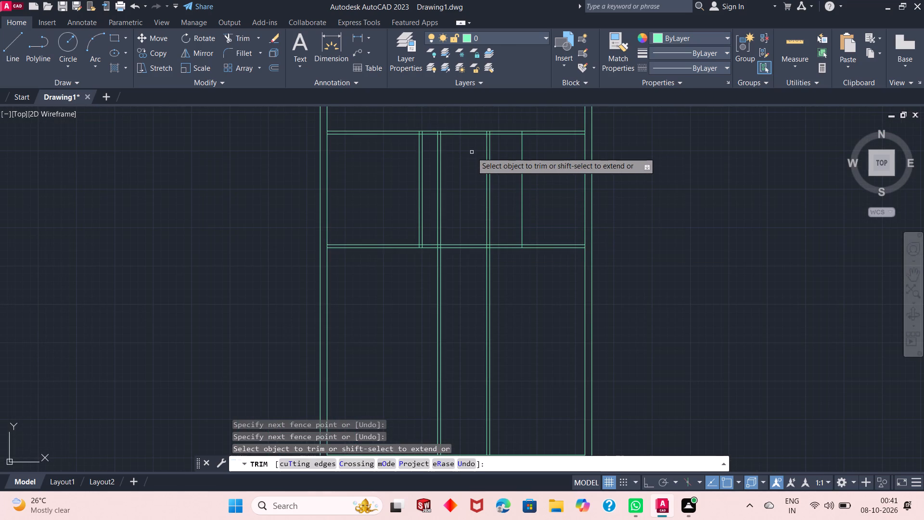
left_click(458, 200)
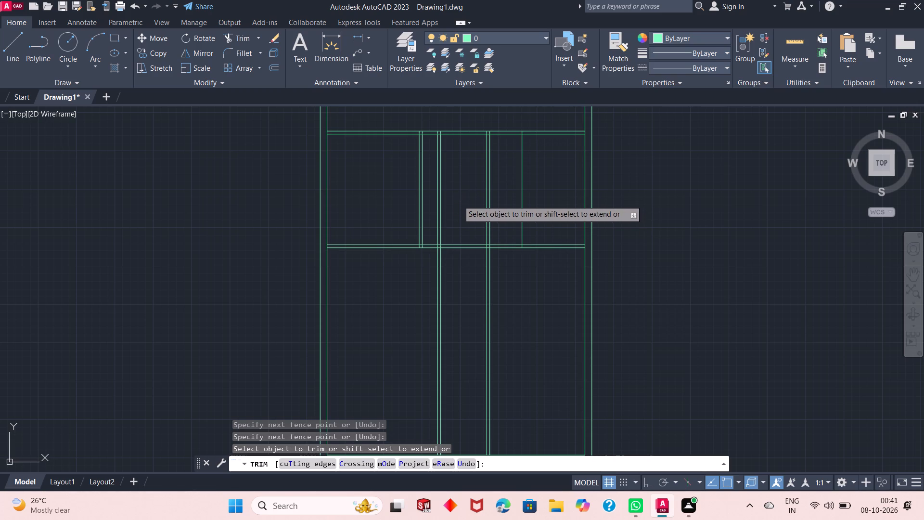
left_click(433, 221)
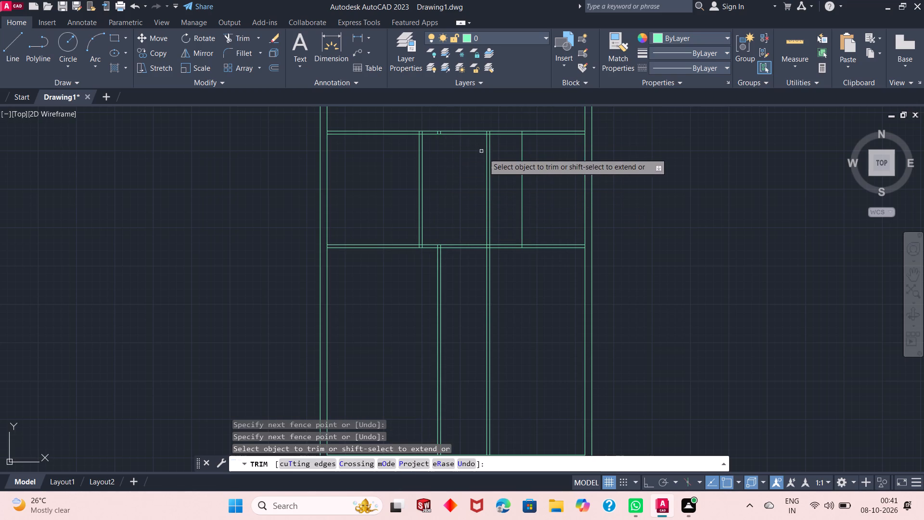
left_click(500, 172)
left_click(470, 190)
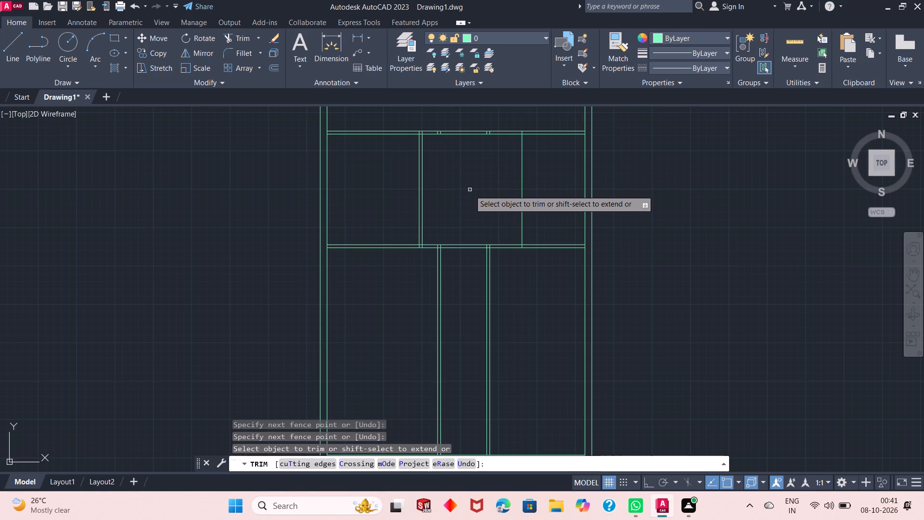
Trim the stubs of both long vertical partitions inside the thickness of the third cross partition and end the Trim command.
scroll(467, 126, "up", 4)
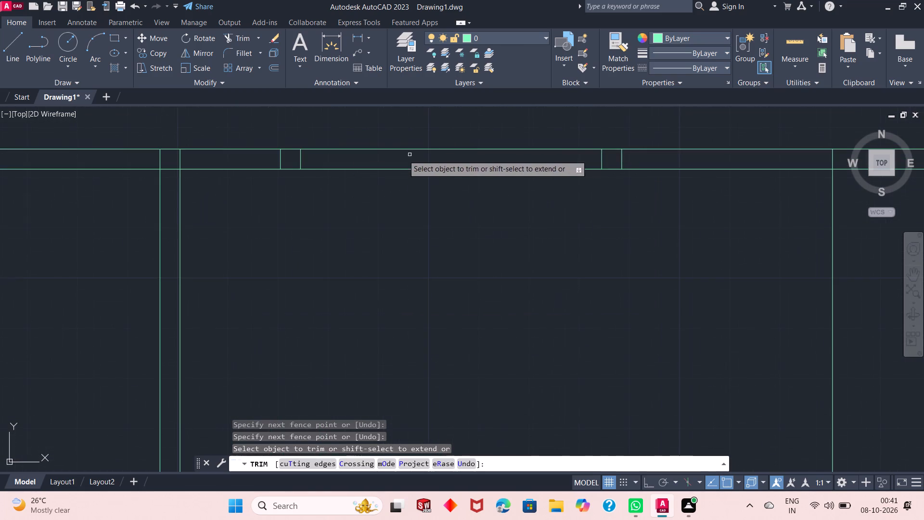
left_click(264, 157)
left_click(637, 156)
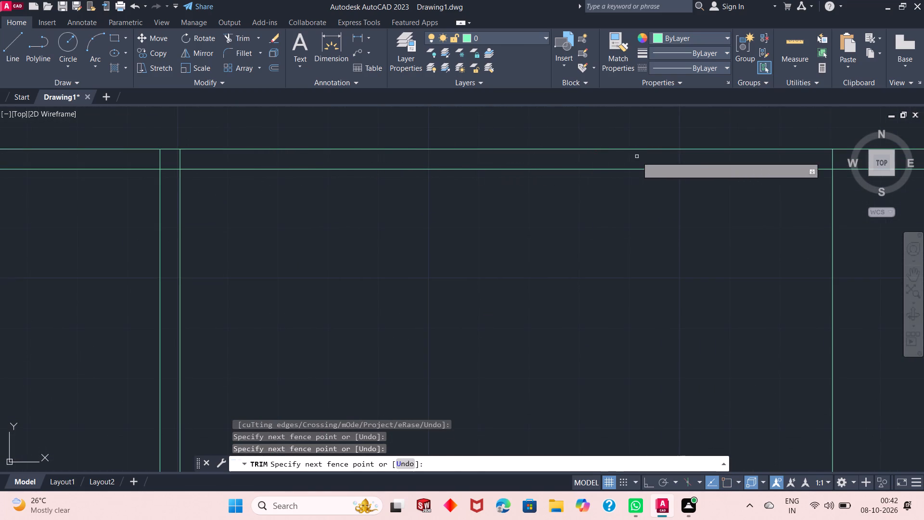
scroll(503, 152, "down", 5)
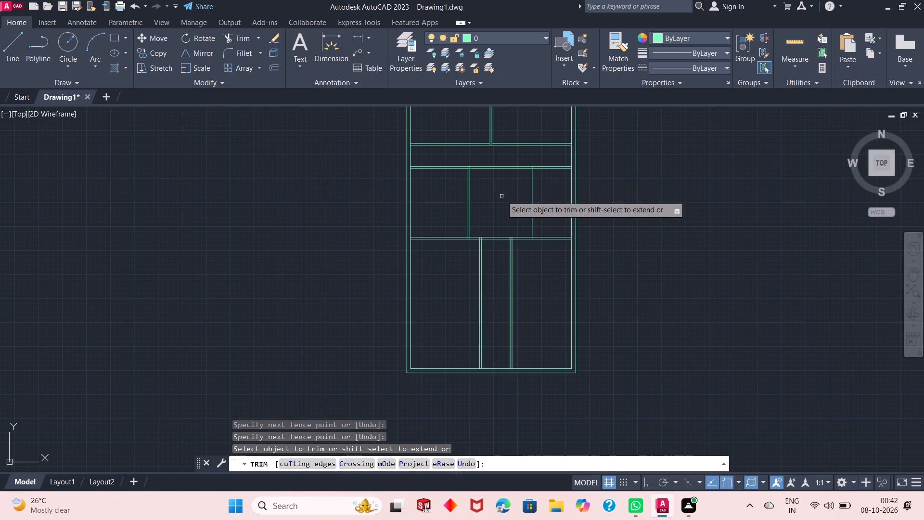
scroll(501, 221, "down", 1)
scroll(501, 264, "up", 1)
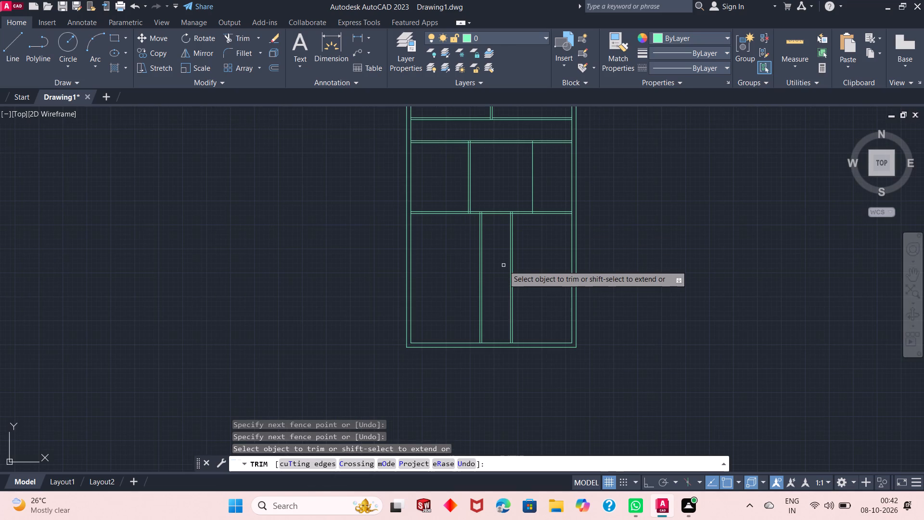
scroll(503, 265, "up", 1)
key("Escape")
key("Escape")
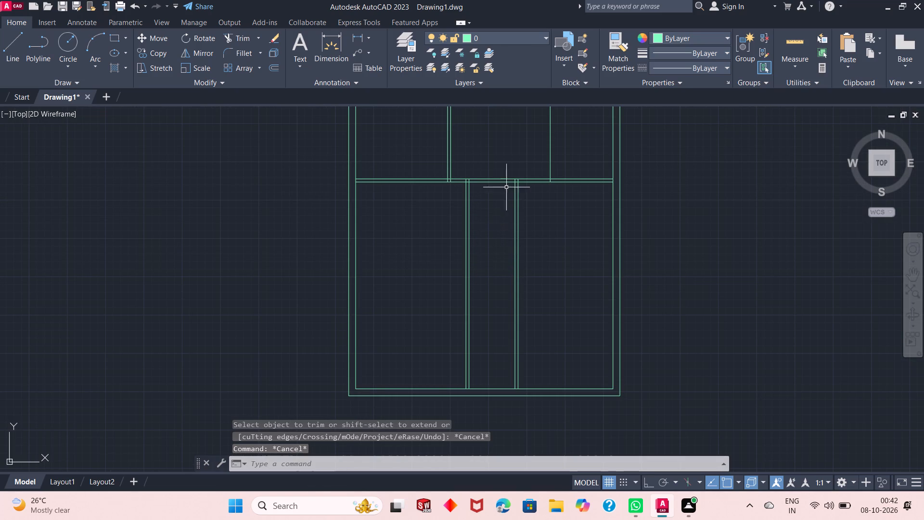
Trim the stubs of the left vertical partitions above and below the fourth cross partition inside its thickness, and end Trim.
scroll(468, 183, "up", 1)
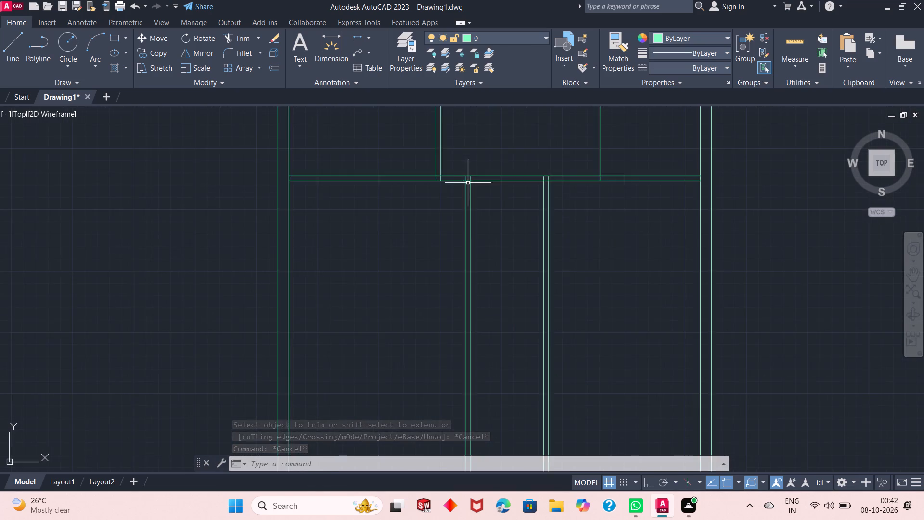
scroll(468, 182, "up", 1)
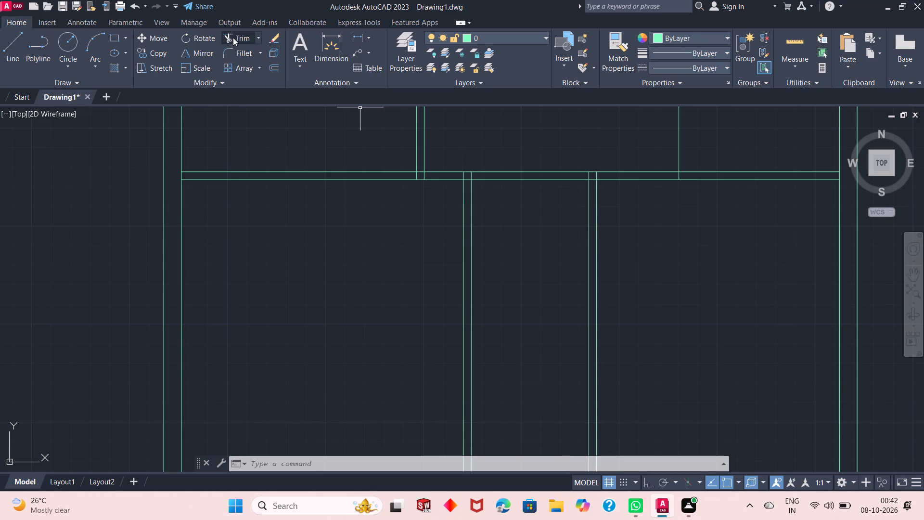
left_click(233, 38)
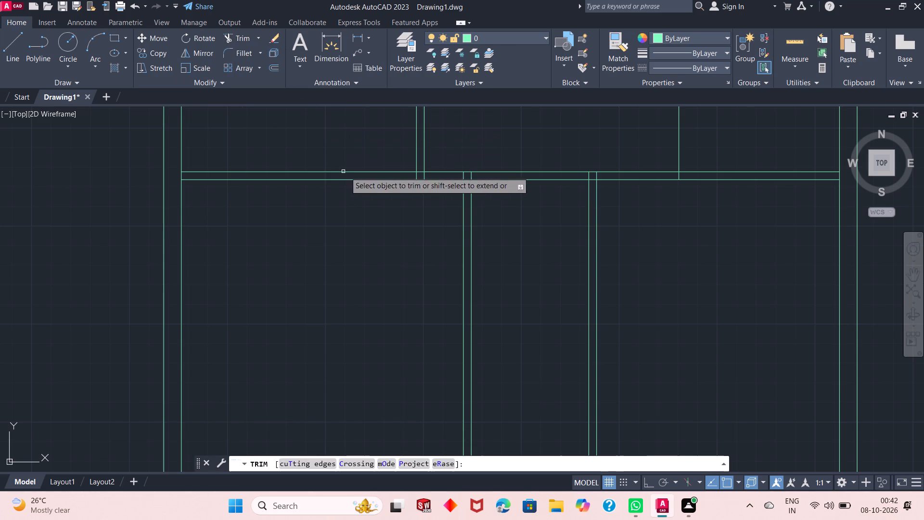
left_click(414, 177)
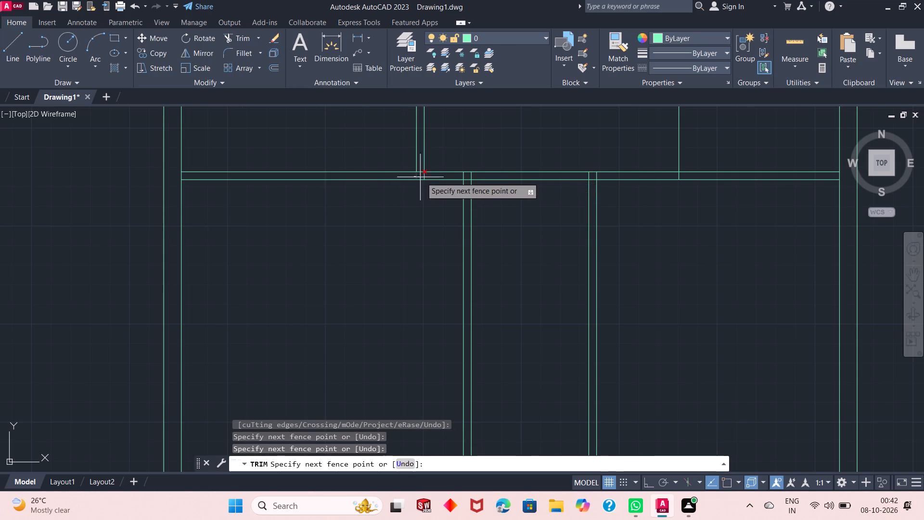
left_click(427, 176)
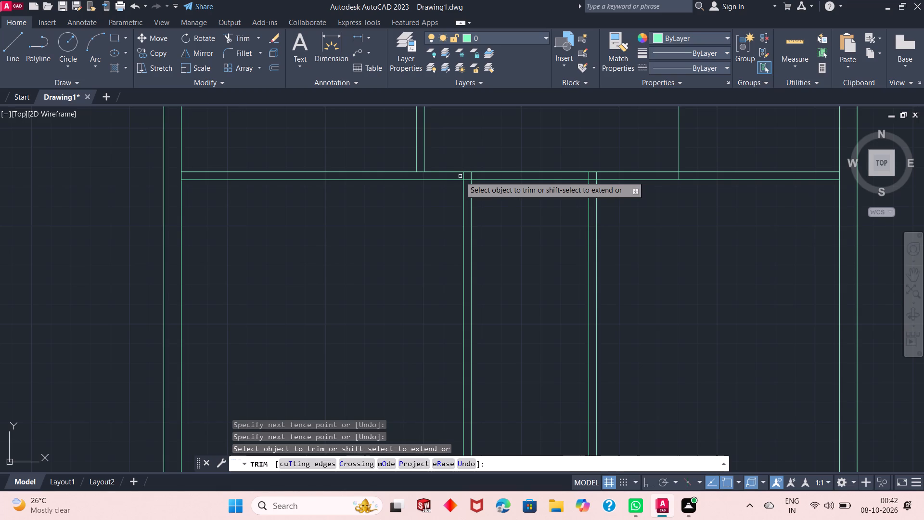
left_click(454, 176)
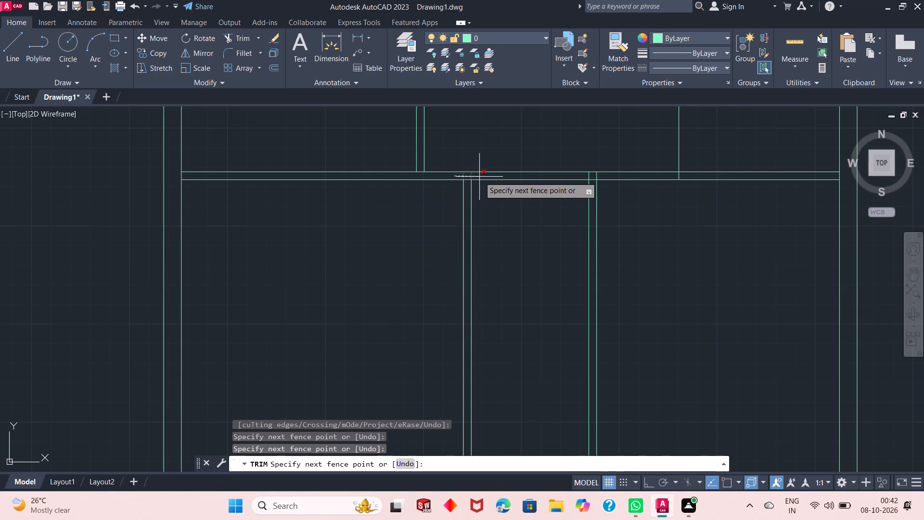
left_click(480, 177)
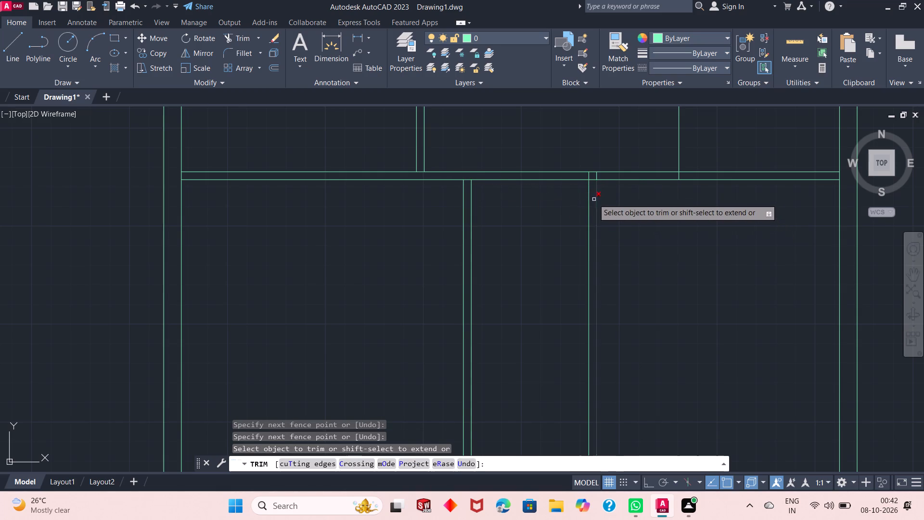
scroll(539, 256, "up", 1)
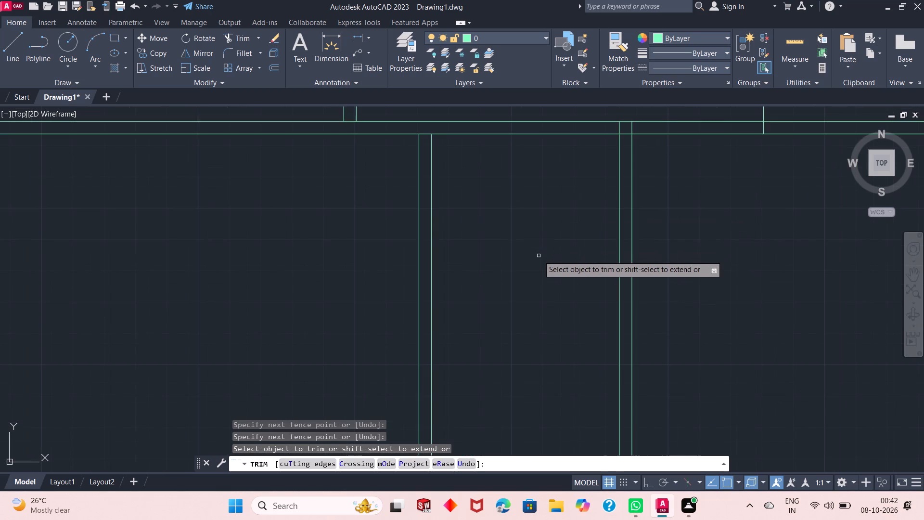
scroll(531, 241, "down", 3)
key("Escape")
key("Escape")
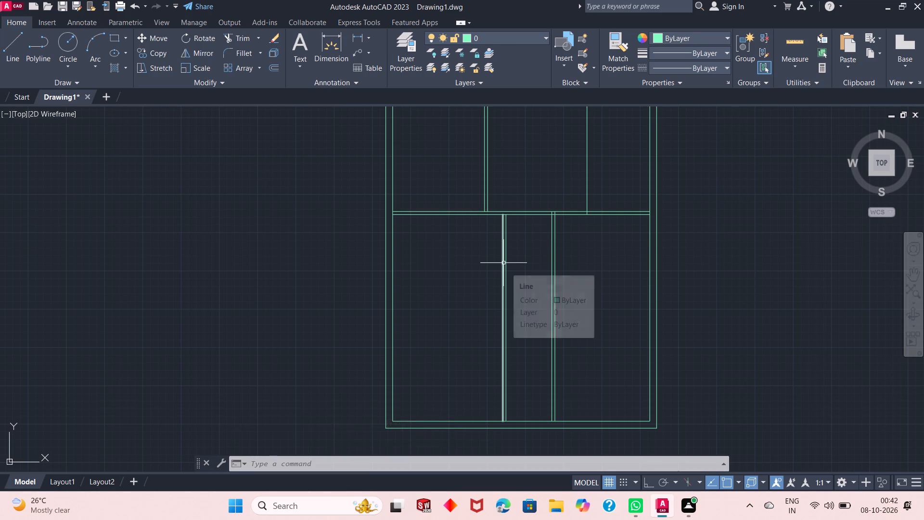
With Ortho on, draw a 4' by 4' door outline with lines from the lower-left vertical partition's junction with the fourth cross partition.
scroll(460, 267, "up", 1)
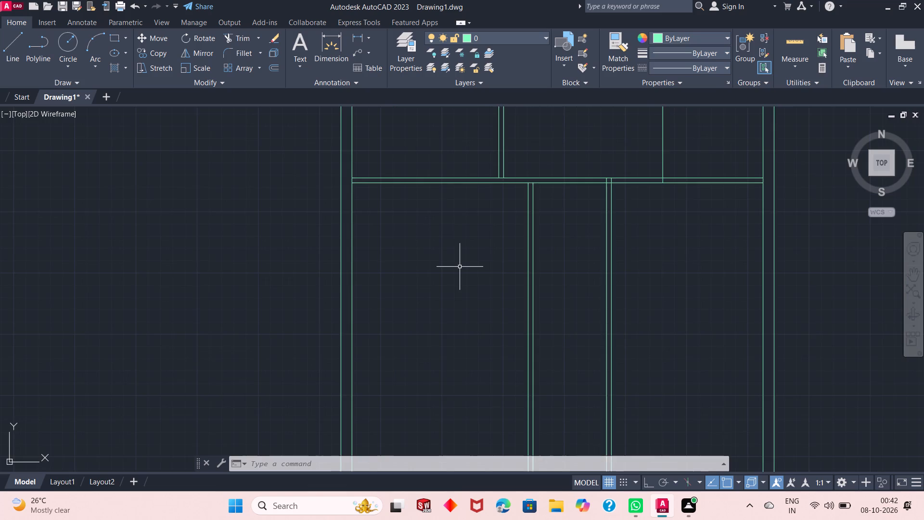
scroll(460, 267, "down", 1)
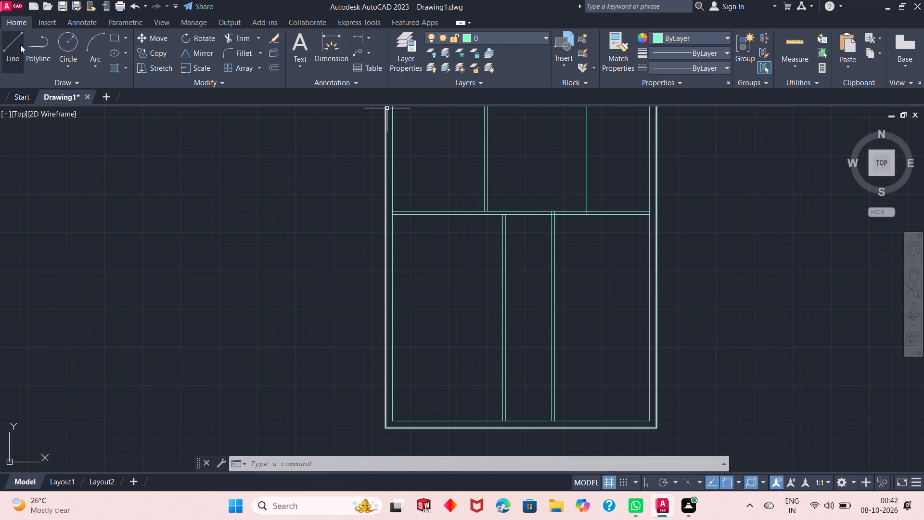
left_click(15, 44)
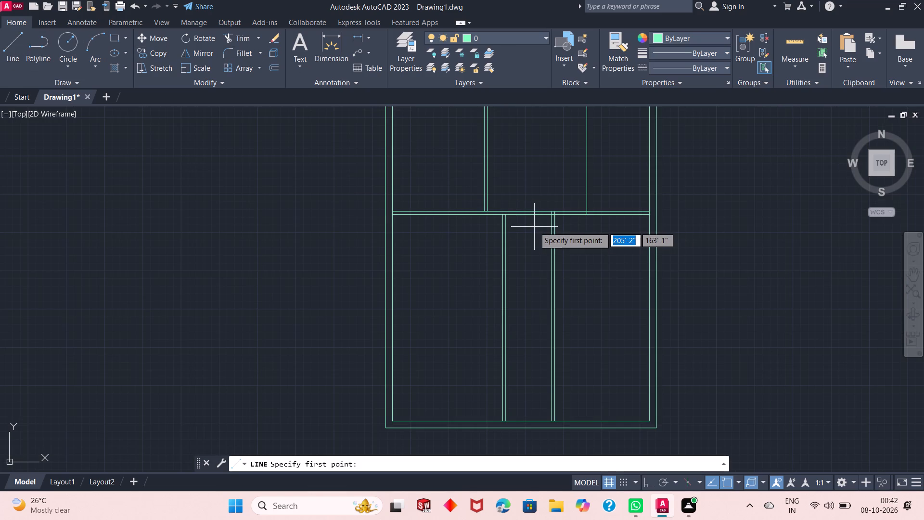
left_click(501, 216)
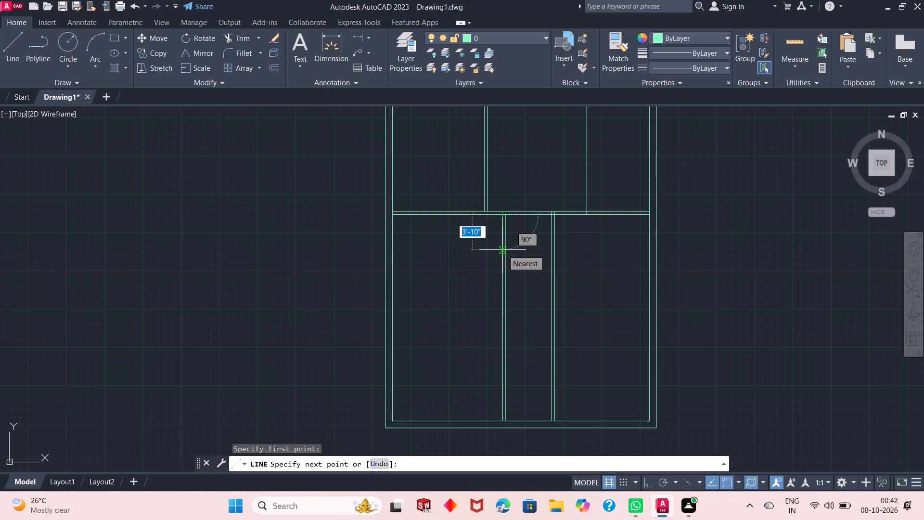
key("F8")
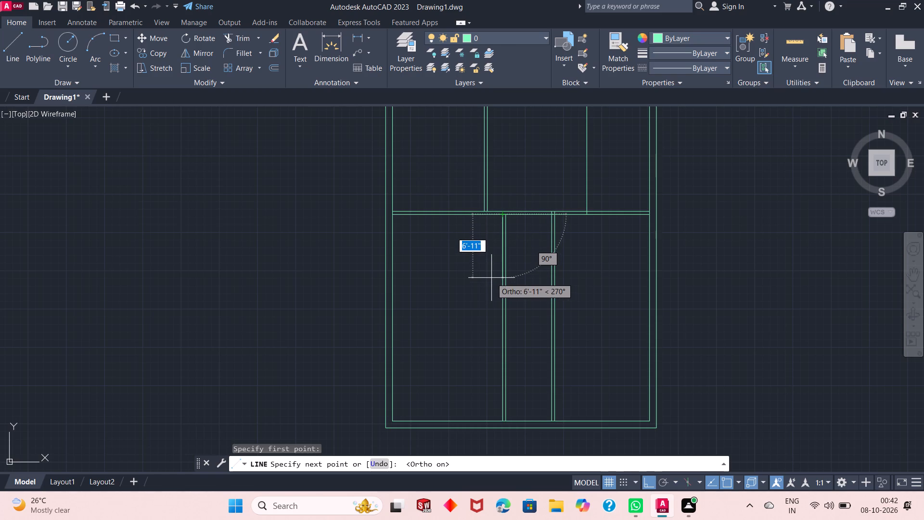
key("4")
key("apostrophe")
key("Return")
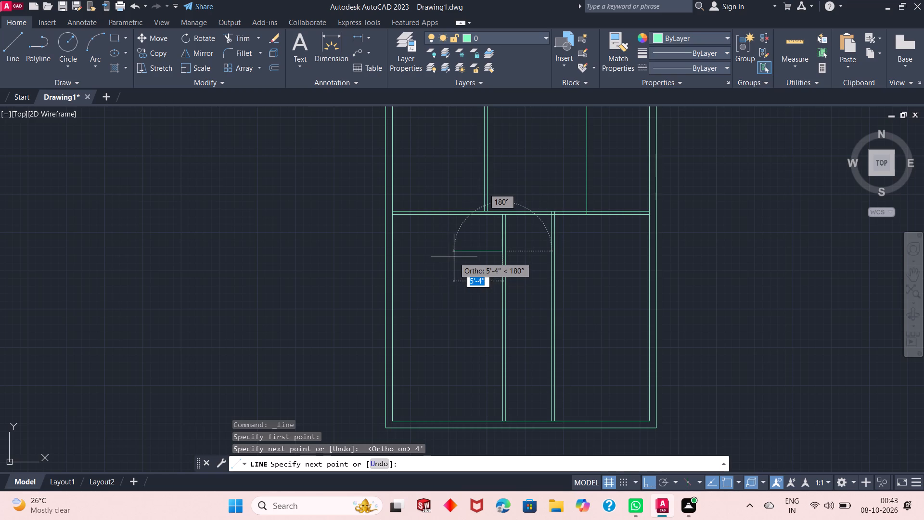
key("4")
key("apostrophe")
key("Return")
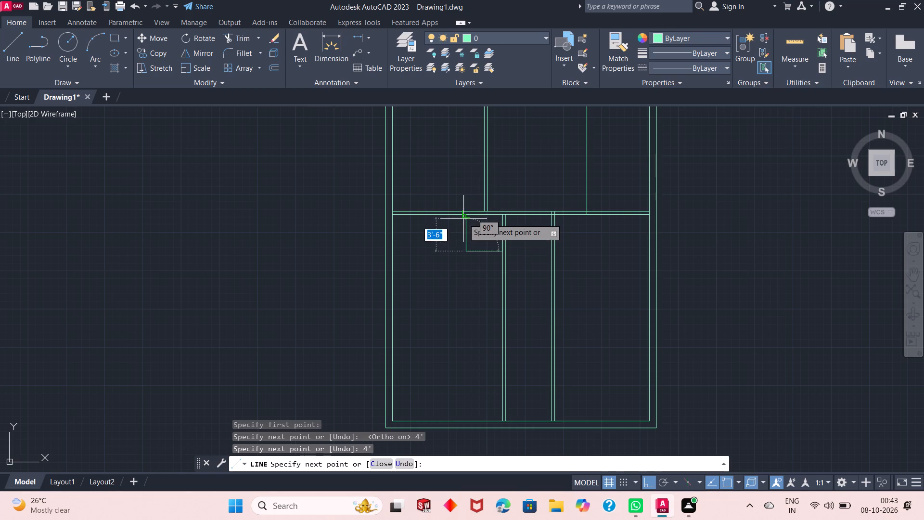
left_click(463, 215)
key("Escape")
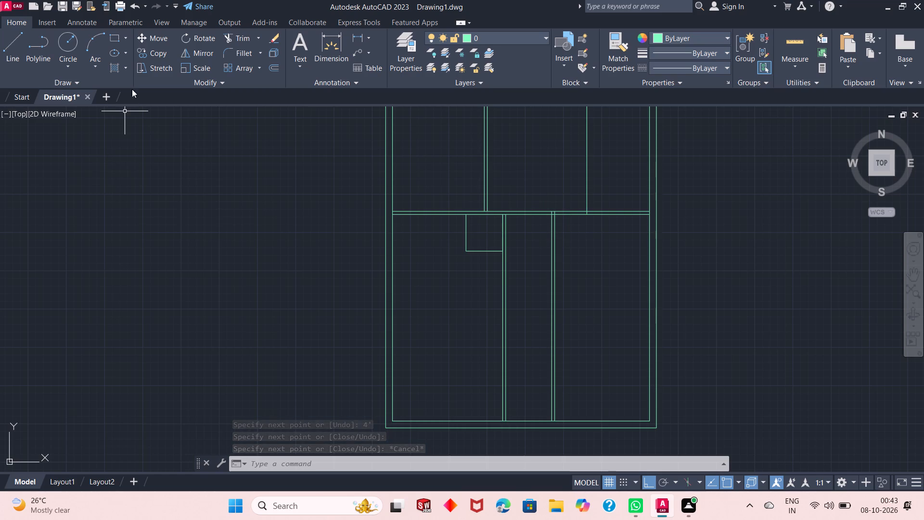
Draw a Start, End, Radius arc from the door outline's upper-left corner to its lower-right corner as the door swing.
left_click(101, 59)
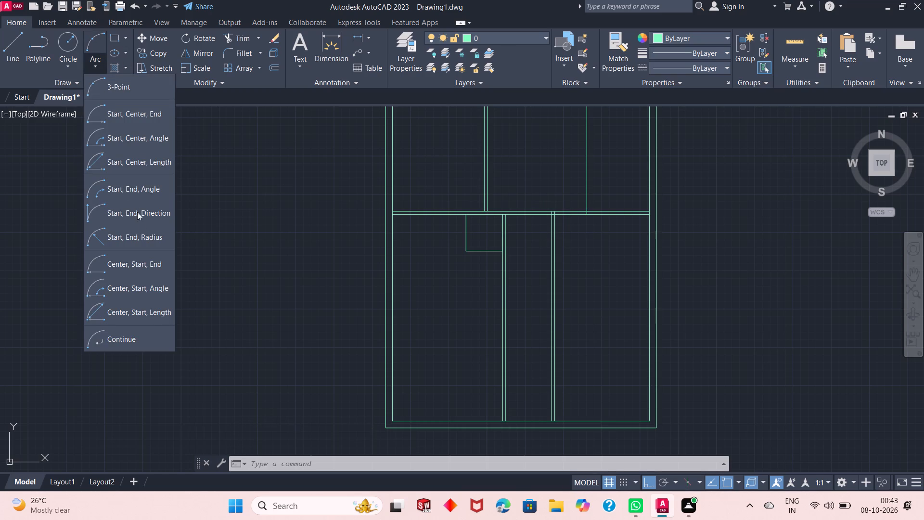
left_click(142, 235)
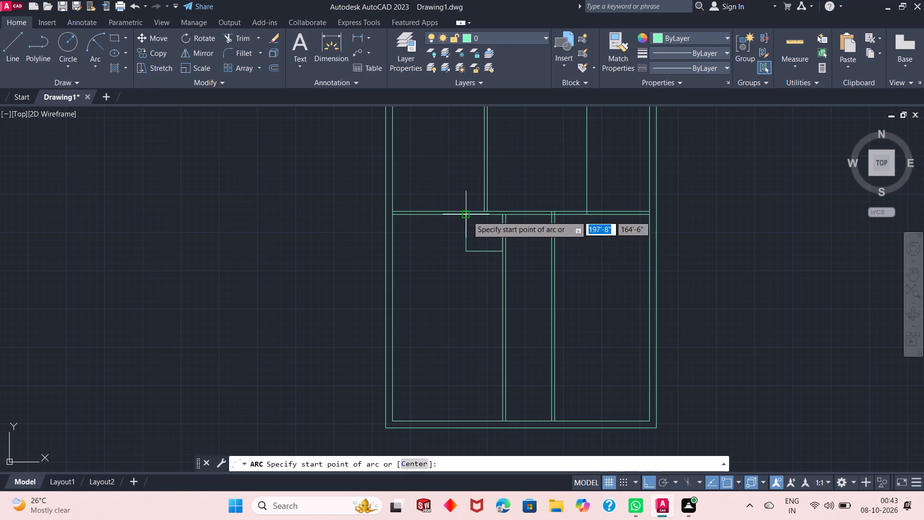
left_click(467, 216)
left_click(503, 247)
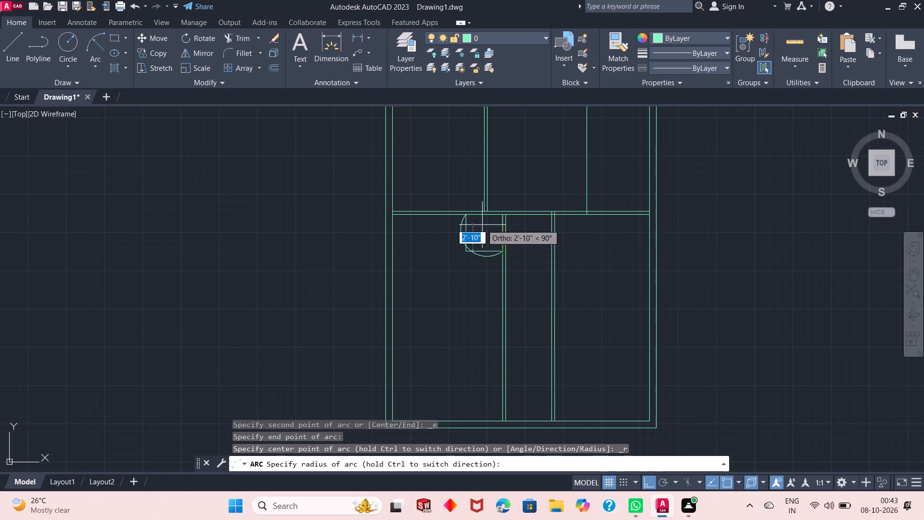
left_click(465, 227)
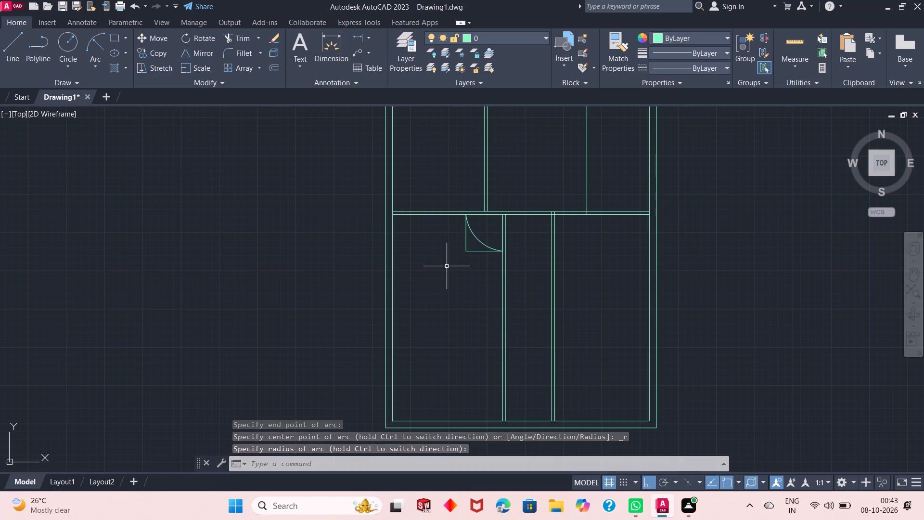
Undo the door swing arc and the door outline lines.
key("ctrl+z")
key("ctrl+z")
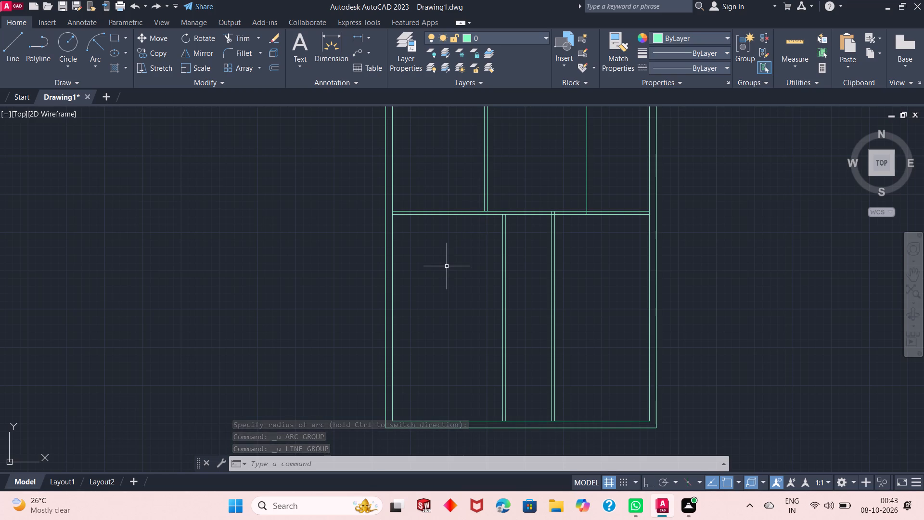
Offset the lower line of the fourth cross partition 4'3" downward.
scroll(488, 364, "up", 1)
scroll(481, 340, "down", 1)
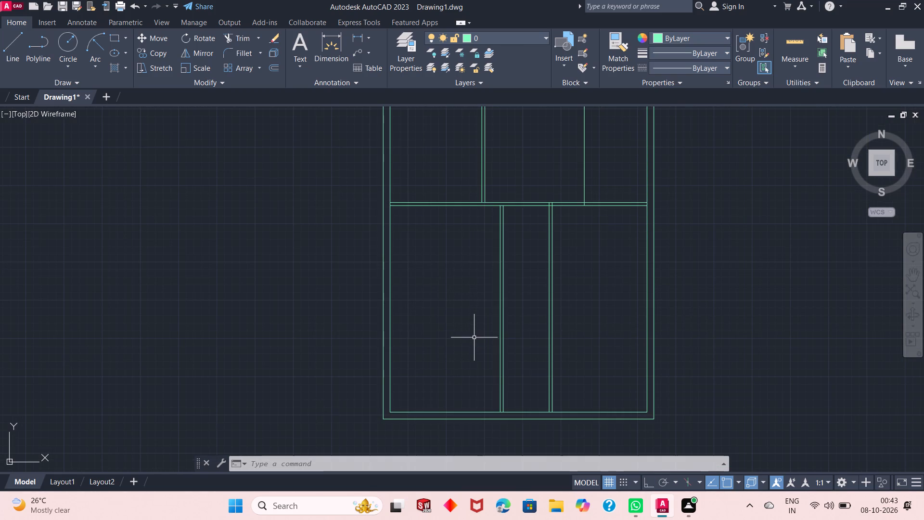
scroll(483, 310, "down", 1)
scroll(483, 309, "up", 1)
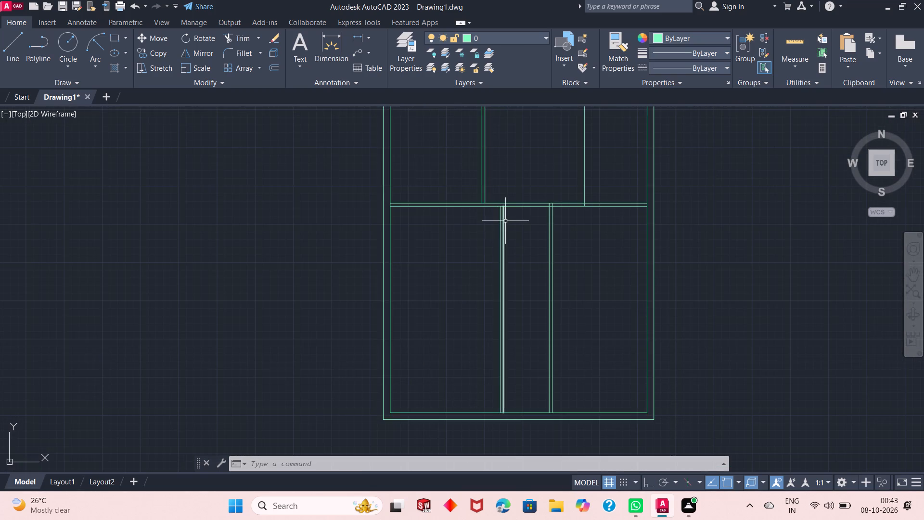
scroll(505, 220, "up", 1)
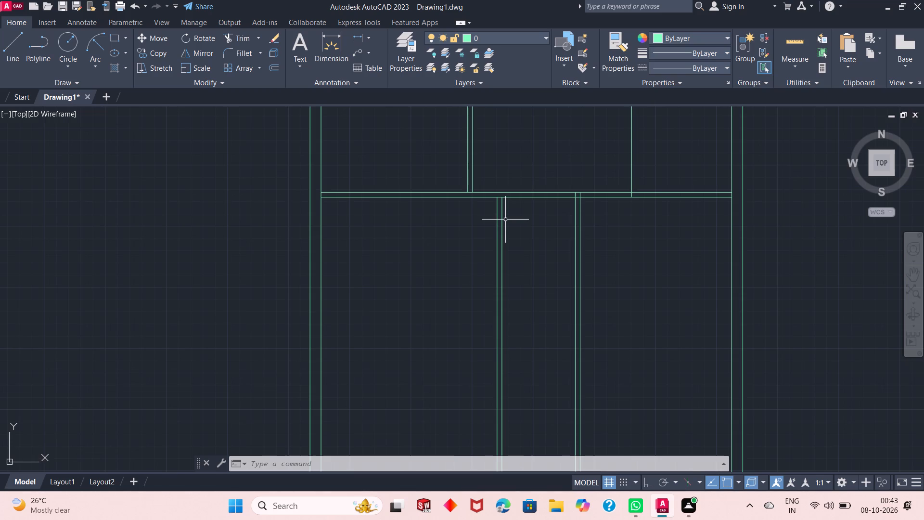
scroll(507, 238, "up", 1)
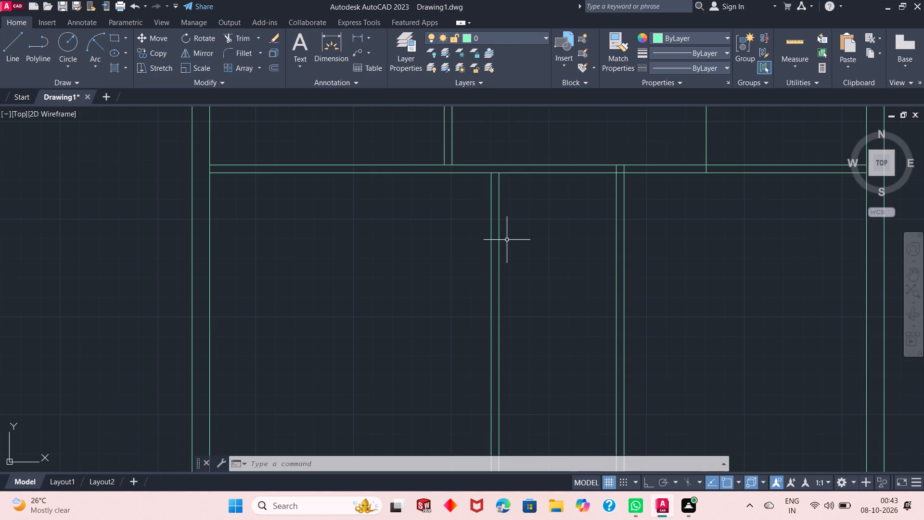
scroll(467, 245, "down", 1)
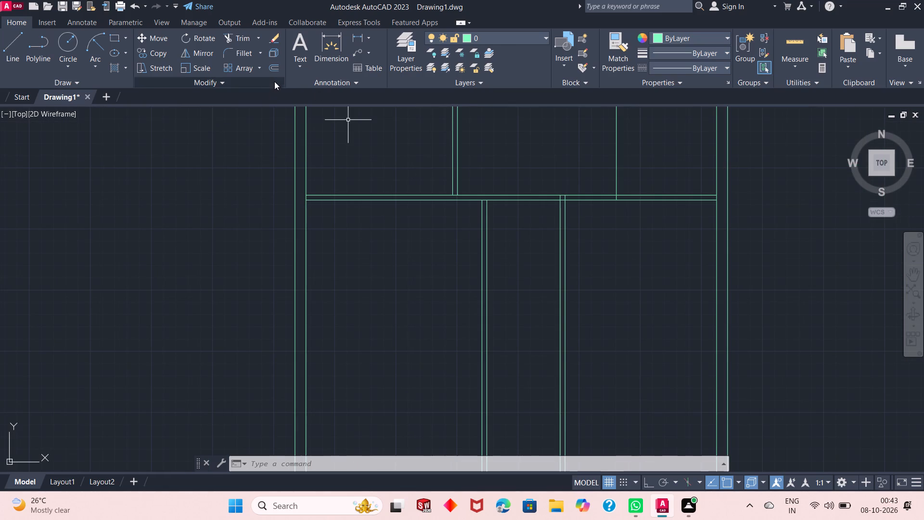
left_click(275, 74)
key("space")
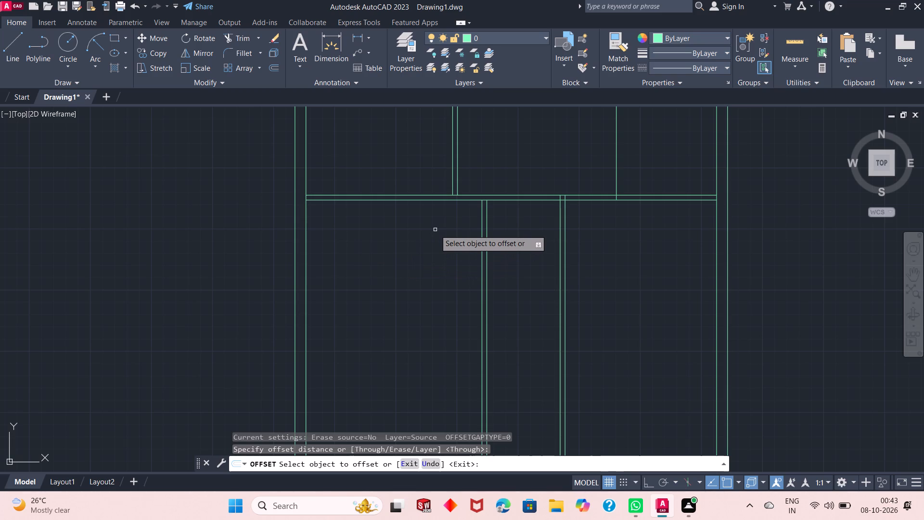
left_click(493, 200)
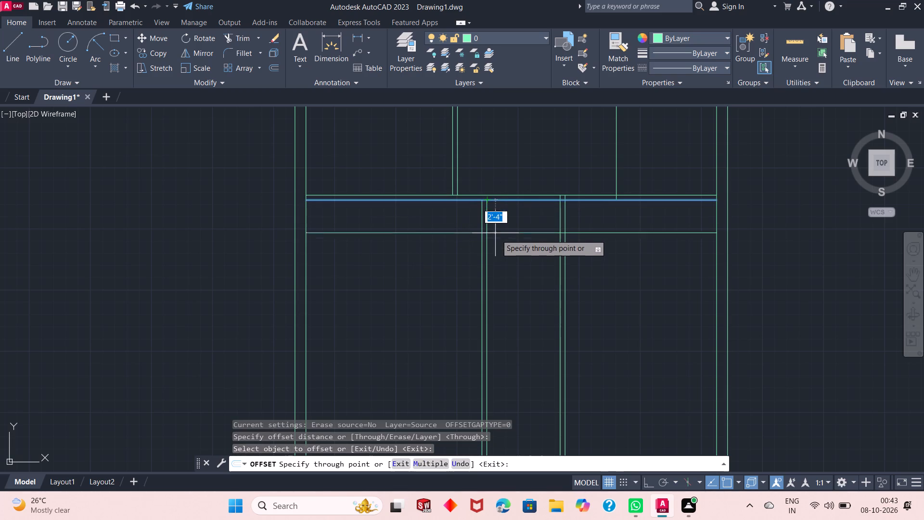
key("4")
key("apostrophe")
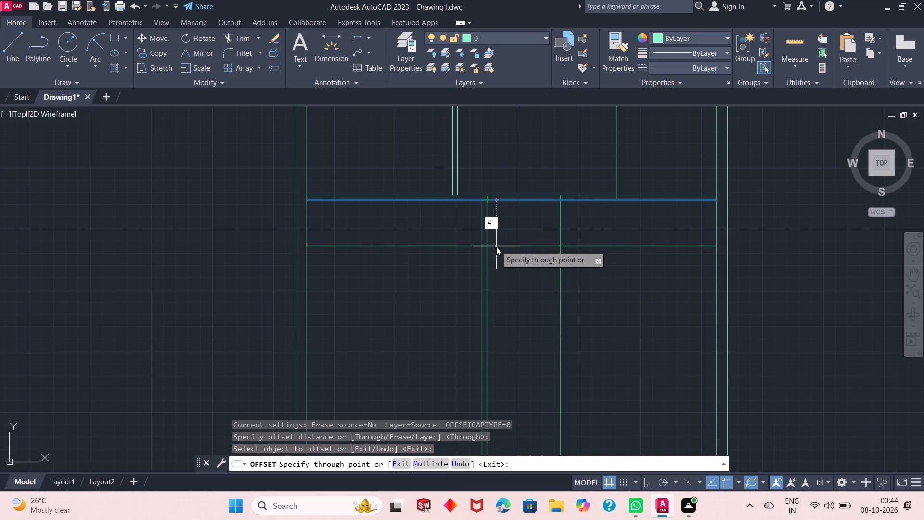
key("2")
key("BackSpace")
key("3")
key("shift+quotedbl")
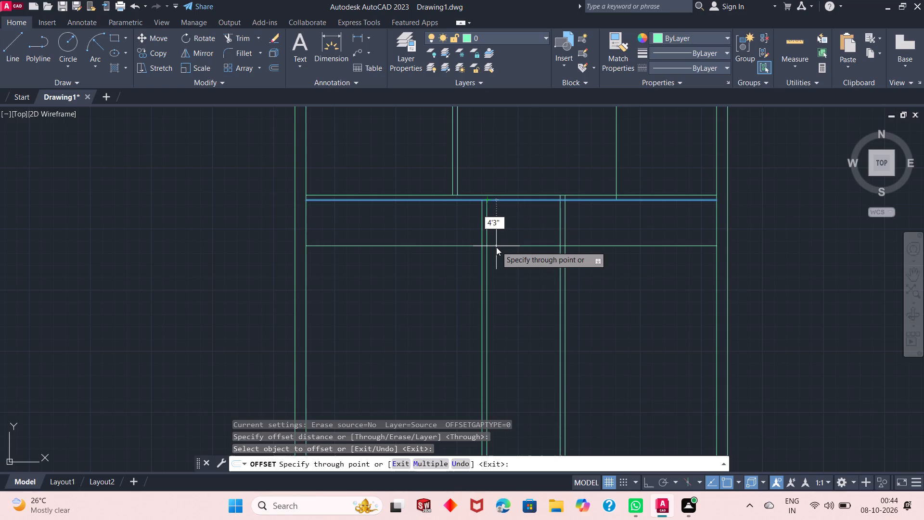
key("Return")
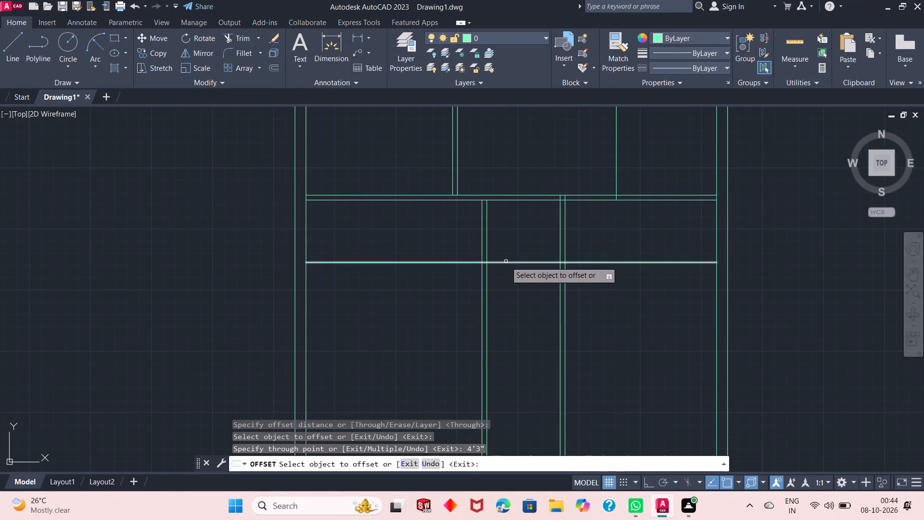
Offset the new line below the fourth cross partition 4" downward to form another cross partition.
left_click(506, 261)
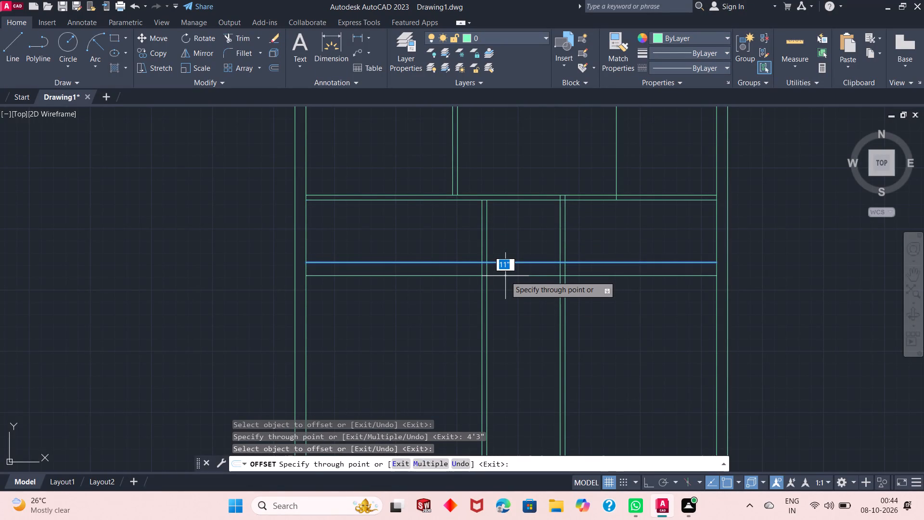
type("4\"")
key("Return")
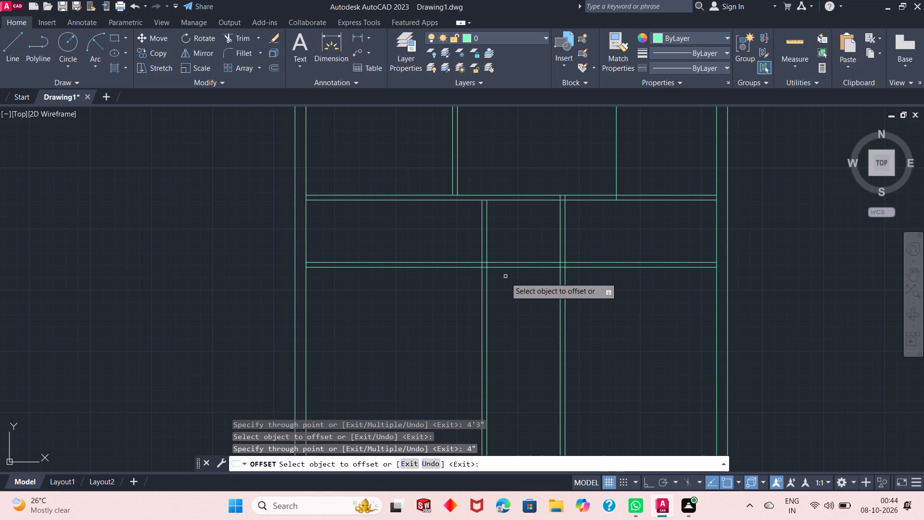
Offset the left line of the lower-right vertical partition 2'3" toward the lower-left vertical partition and finish Offset.
left_click(562, 280)
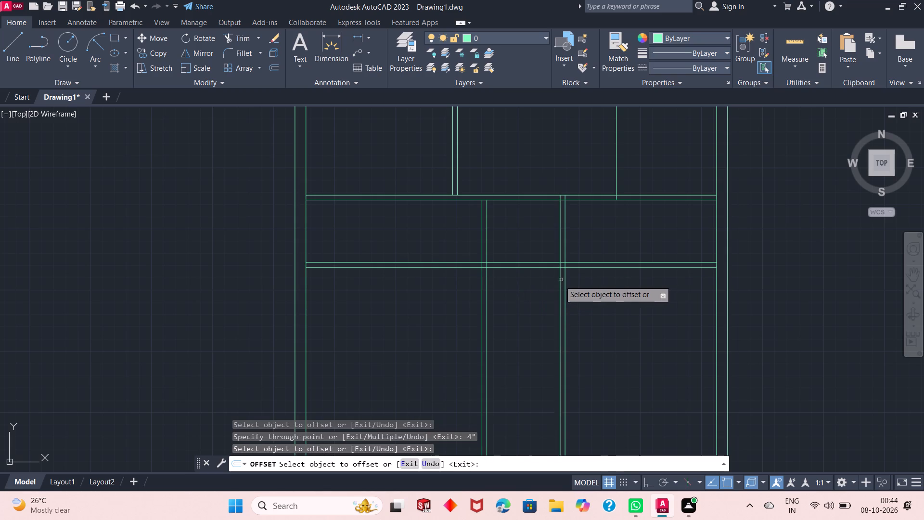
left_click(557, 282)
left_click(561, 286)
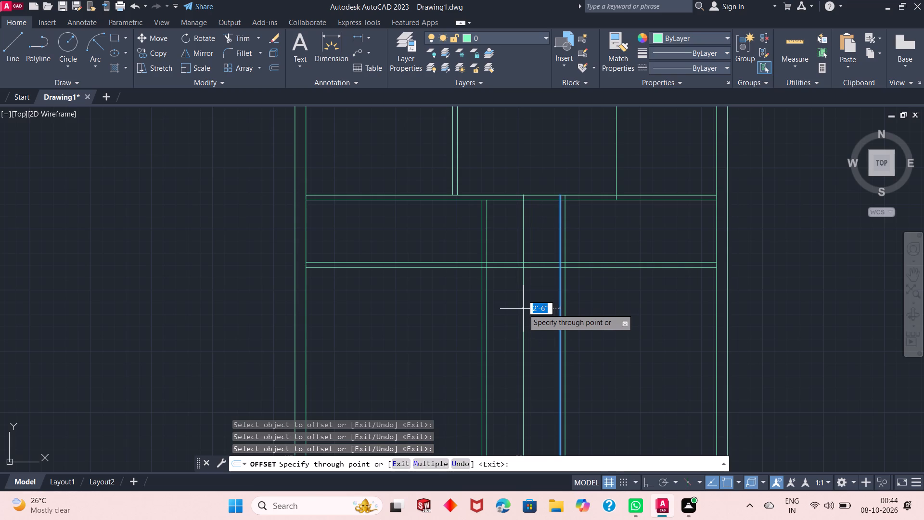
type("2'")
key("3")
key("shift+quotedbl")
key("Return")
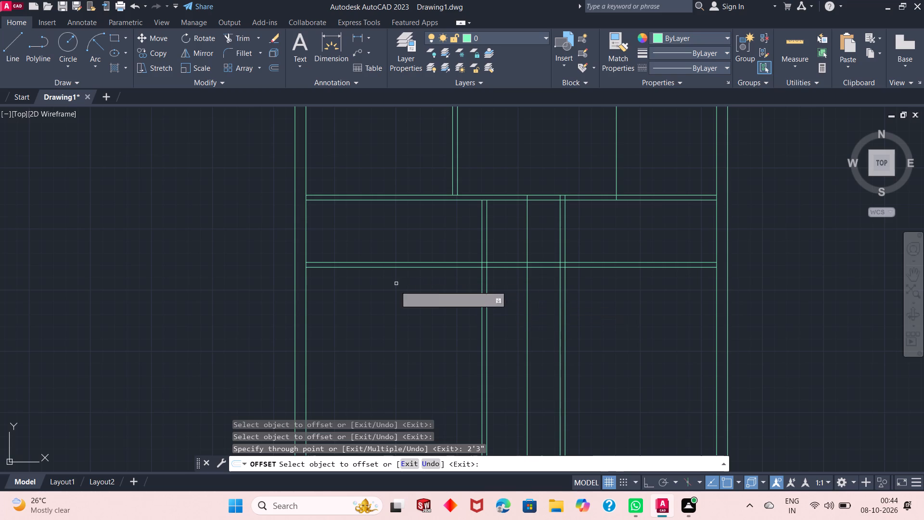
right_click(388, 301)
left_click(408, 311)
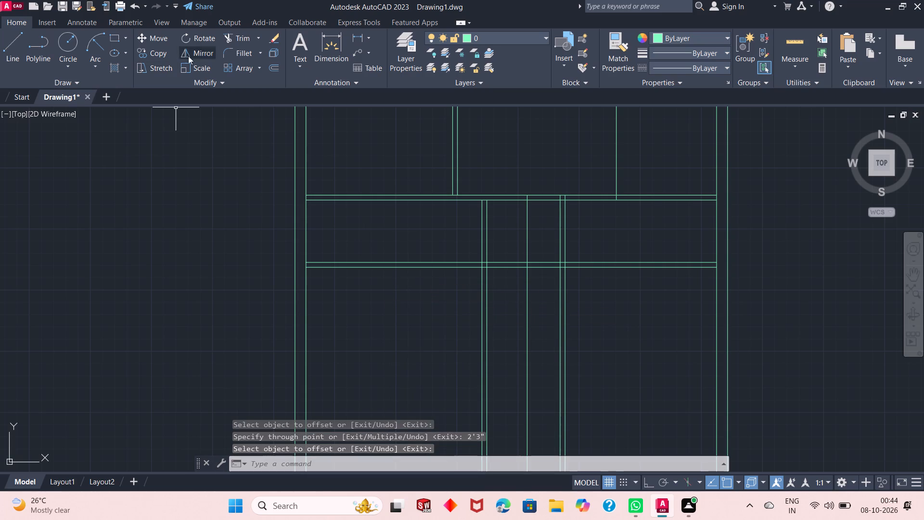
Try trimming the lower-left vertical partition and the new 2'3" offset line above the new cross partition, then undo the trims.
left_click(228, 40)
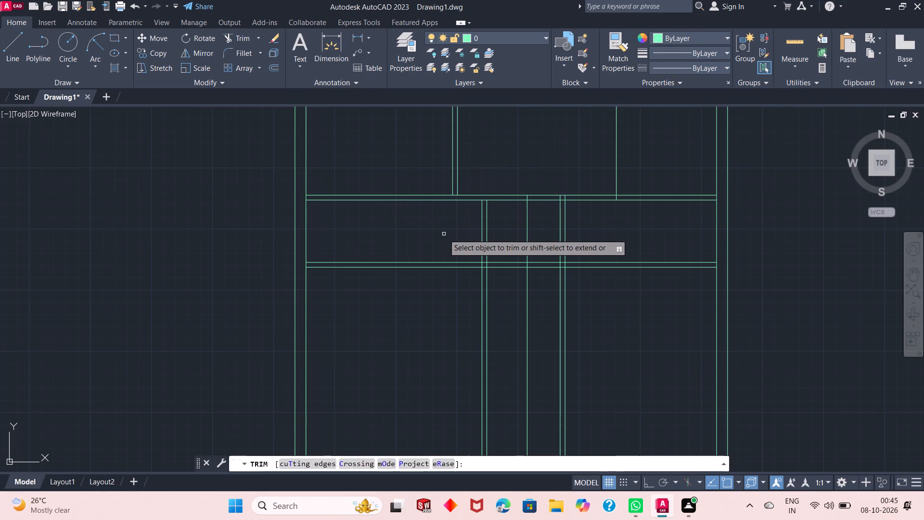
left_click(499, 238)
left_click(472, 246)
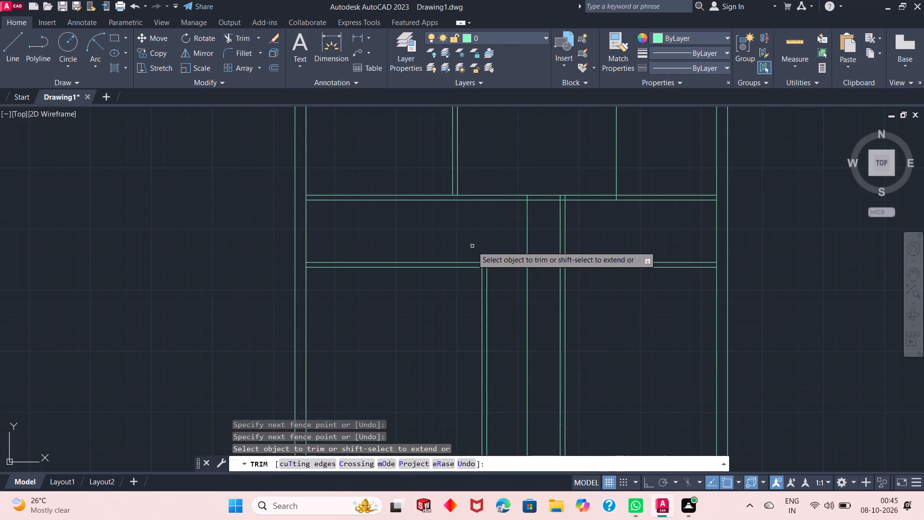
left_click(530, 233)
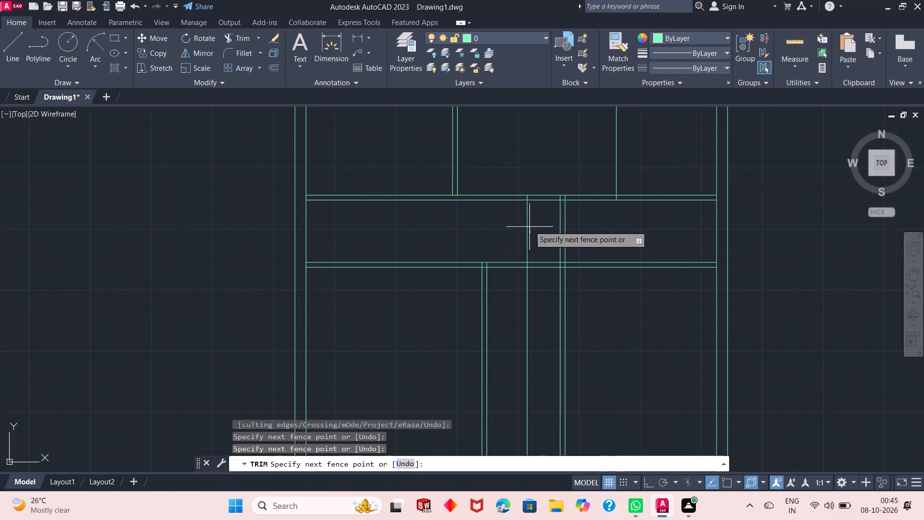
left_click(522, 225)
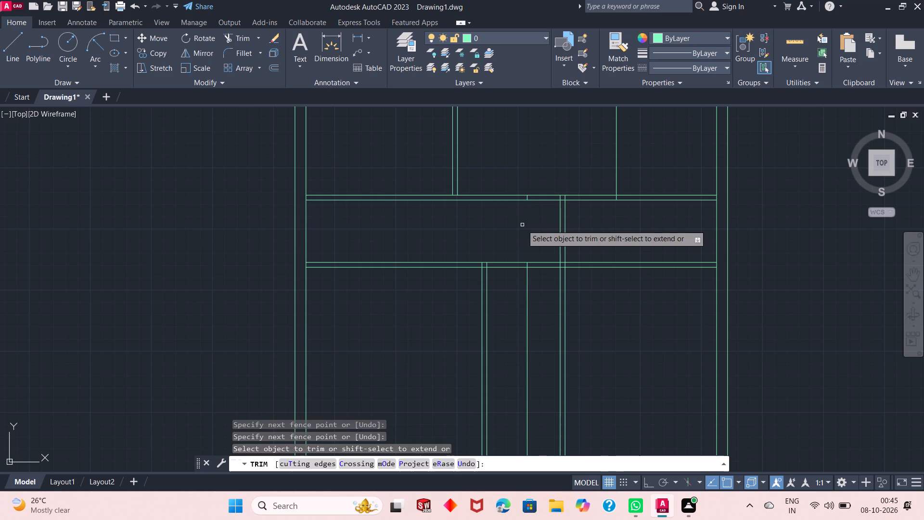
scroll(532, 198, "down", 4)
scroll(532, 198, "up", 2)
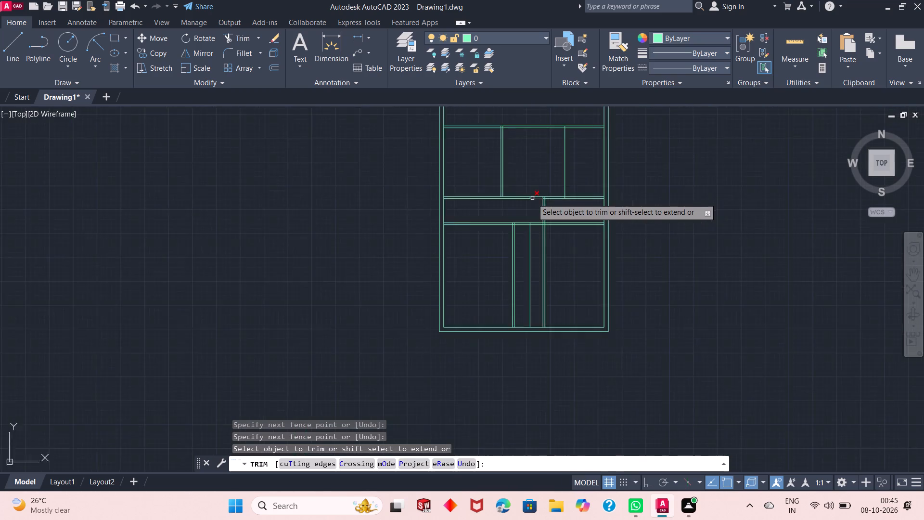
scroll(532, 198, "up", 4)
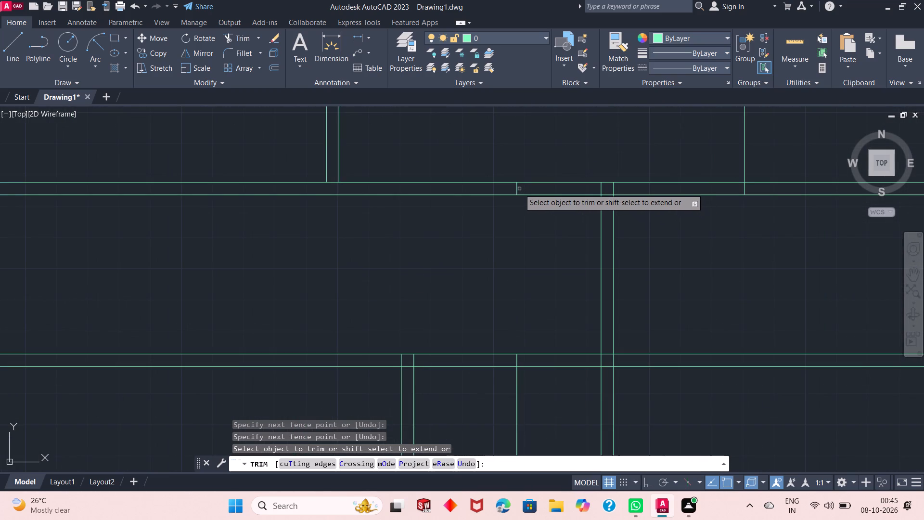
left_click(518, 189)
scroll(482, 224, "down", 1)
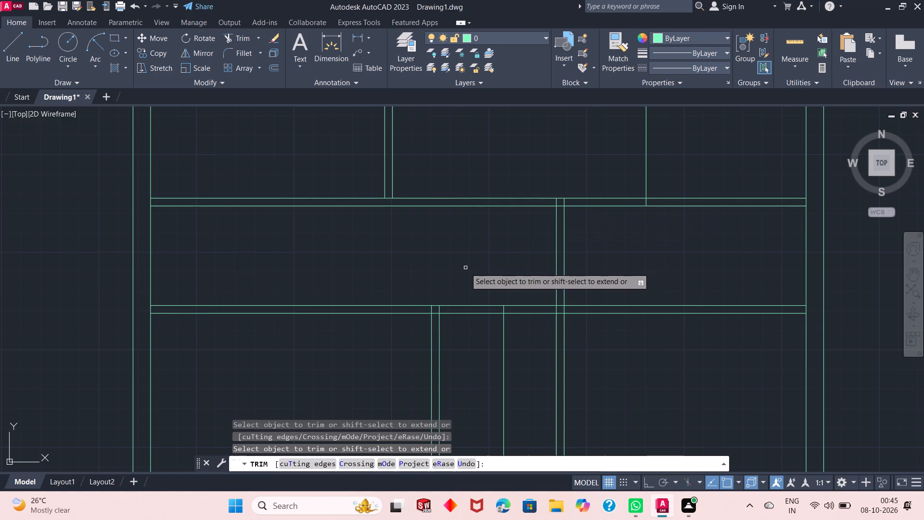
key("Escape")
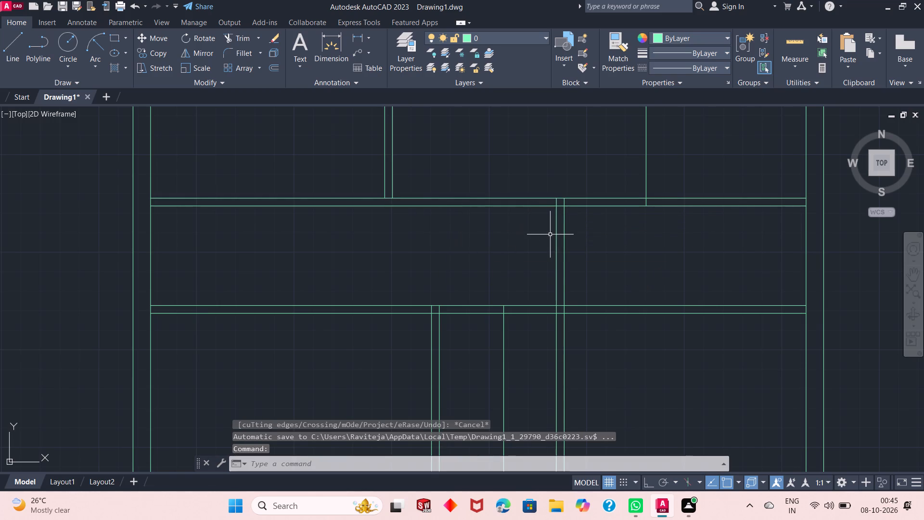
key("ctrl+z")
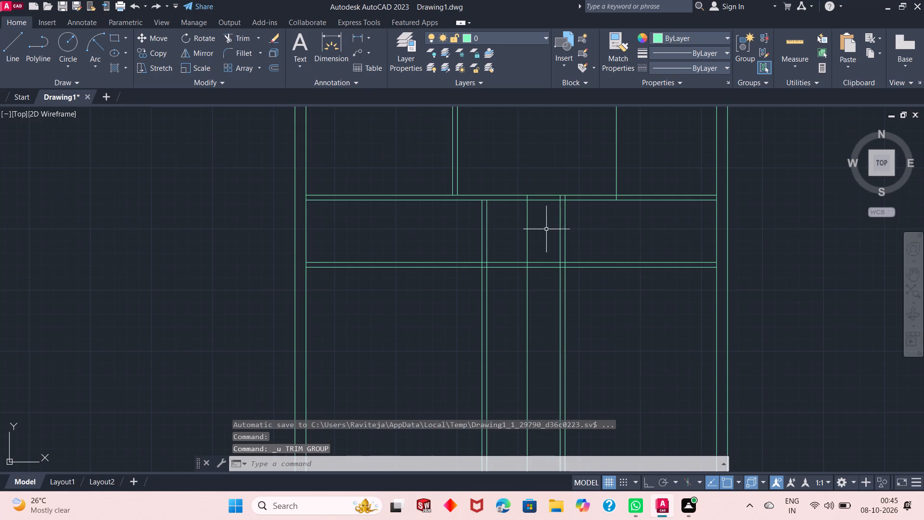
Trim the lower-left vertical partition and 2'3" offset line between the two cross partitions, keeping the offset line's short piece inside the fourth partition.
scroll(536, 231, "up", 1)
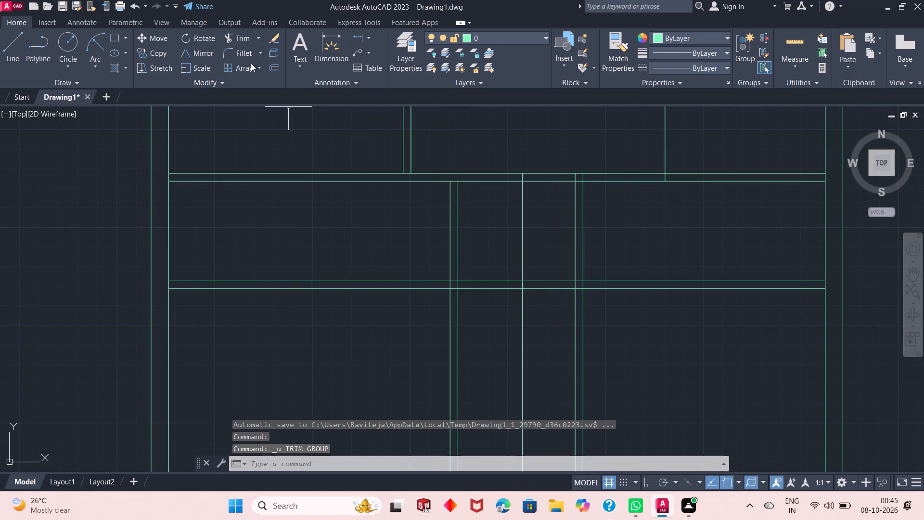
left_click(245, 42)
left_click(401, 236)
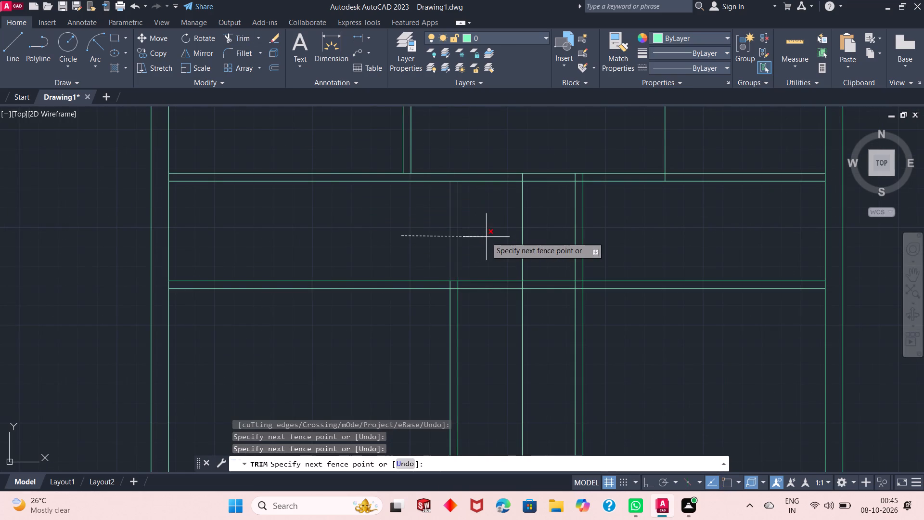
left_click(486, 237)
left_click(501, 232)
left_click(534, 222)
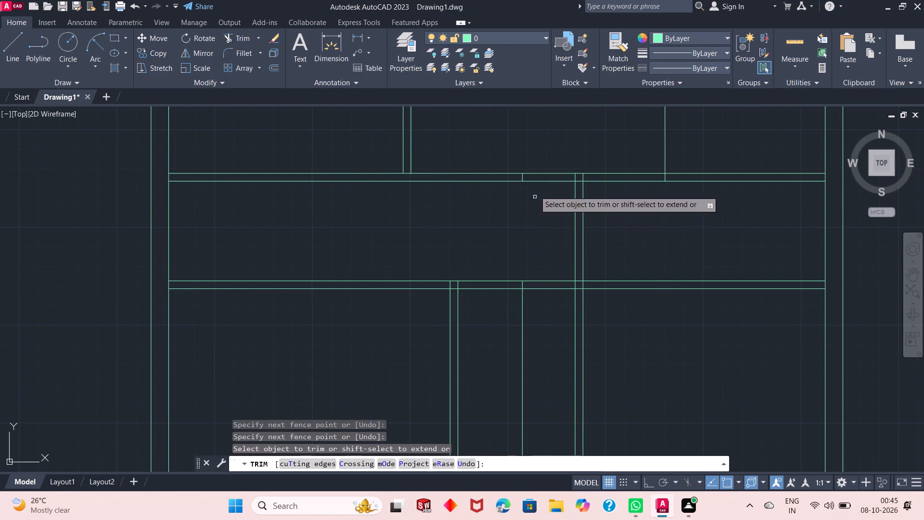
scroll(533, 143, "down", 1)
scroll(533, 143, "up", 1)
right_click(466, 234)
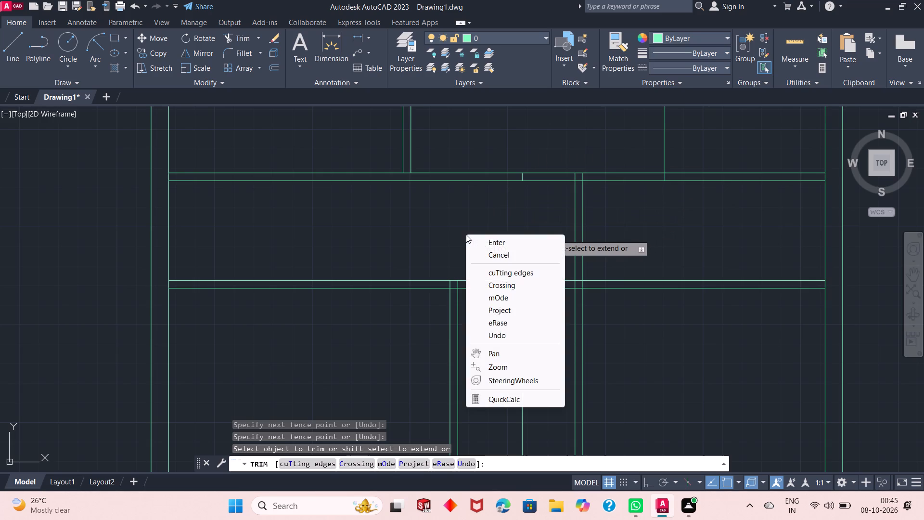
left_click(481, 243)
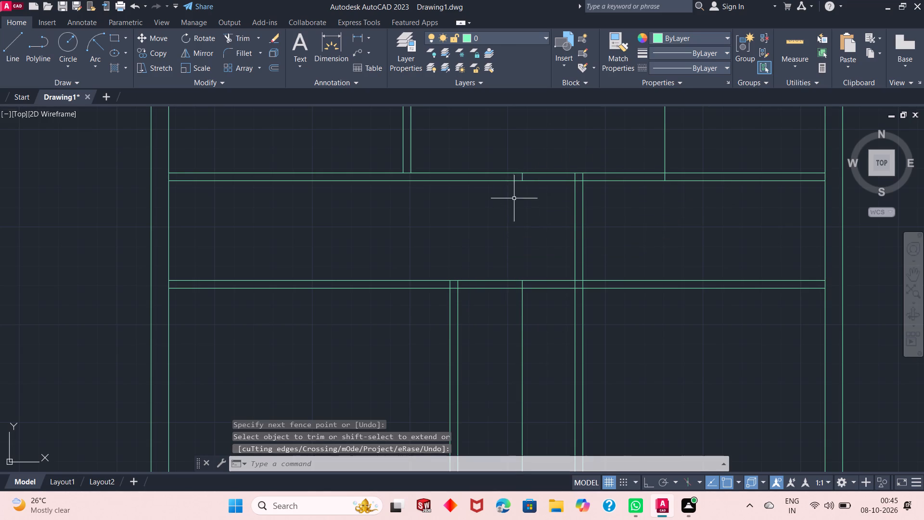
Offset the short piece inside the fourth cross partition through the top endpoint of the lower-left vertical partition's right line.
left_click(277, 70)
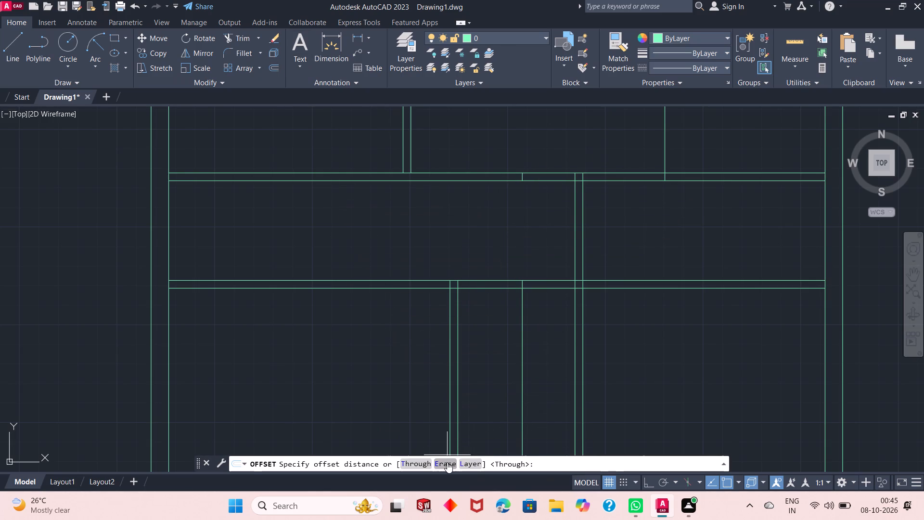
left_click(419, 462)
scroll(504, 128, "up", 1)
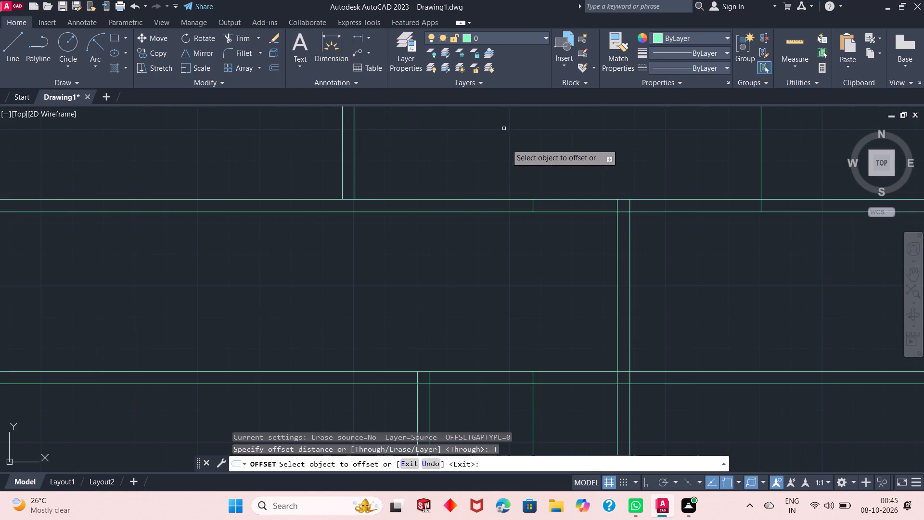
left_click(534, 208)
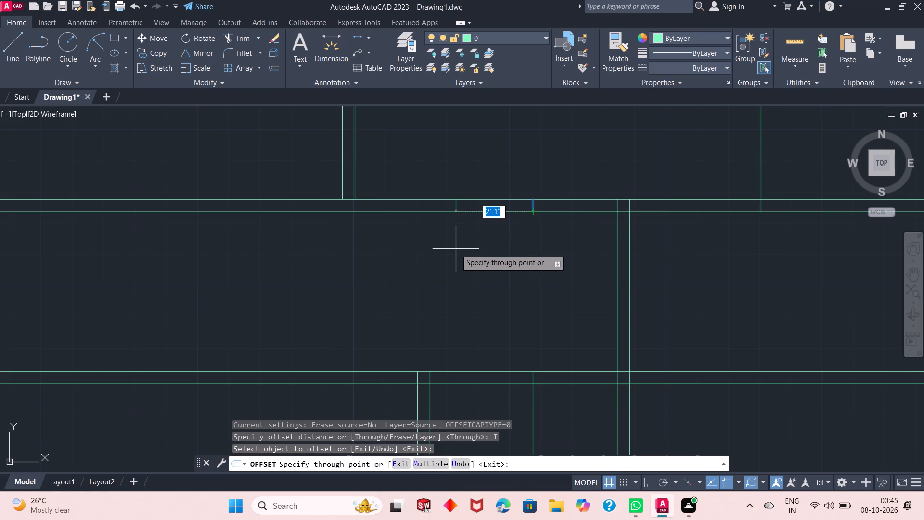
left_click(428, 372)
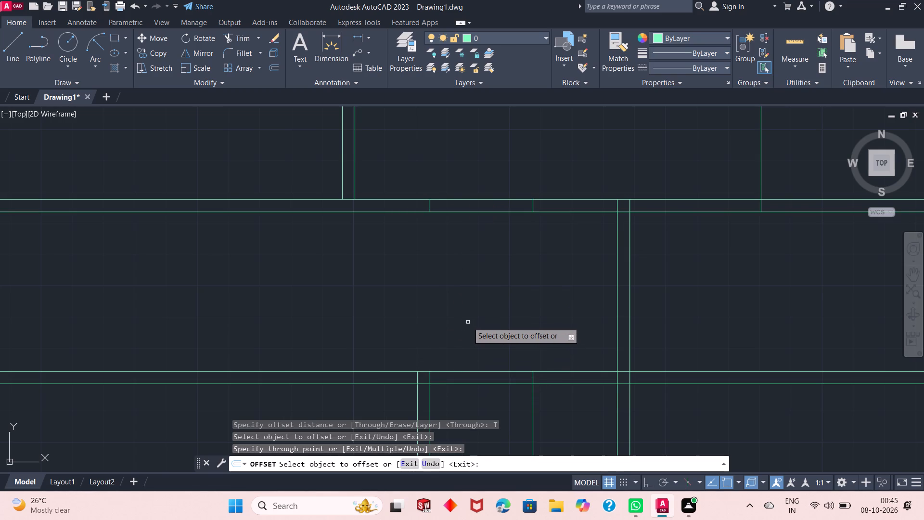
scroll(443, 326, "up", 1)
scroll(427, 337, "down", 2)
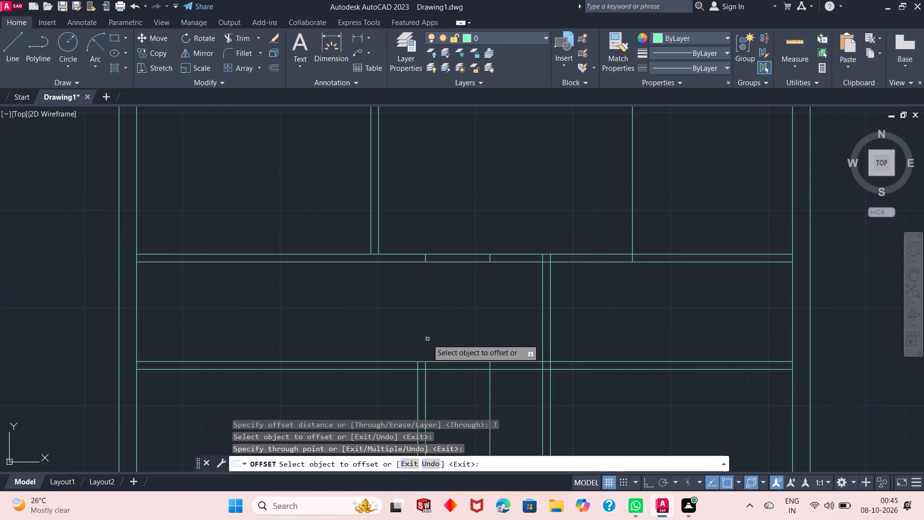
key("Escape")
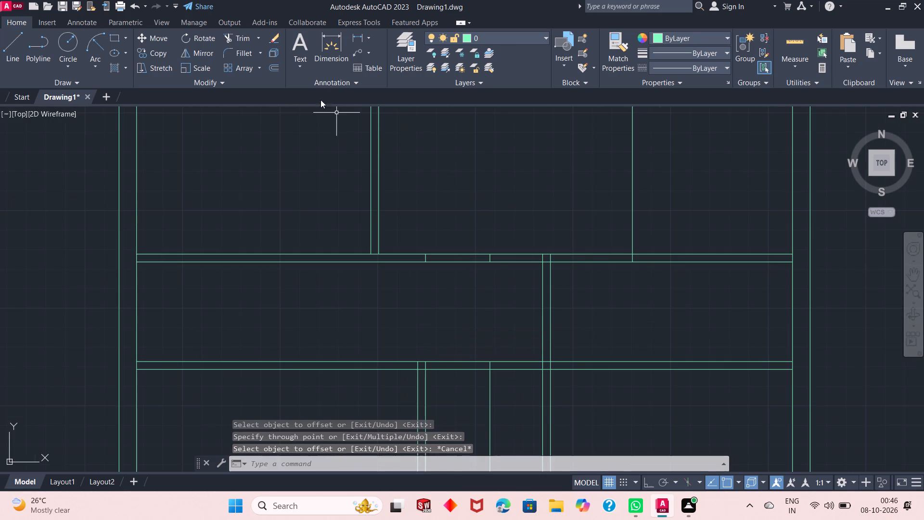
Trim the fourth cross partition open from the new short jamb line to the lower-right vertical partition, removing the leftover short piece between.
left_click(240, 36)
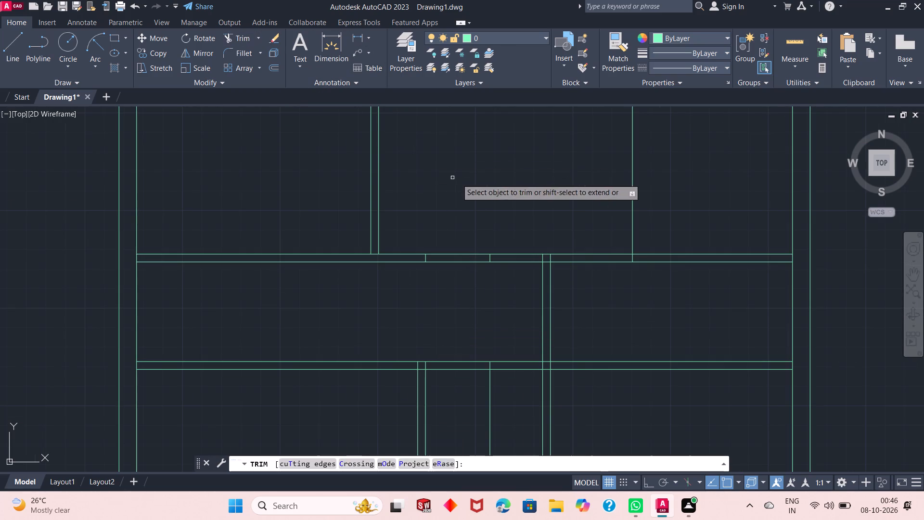
left_click(462, 243)
left_click(456, 285)
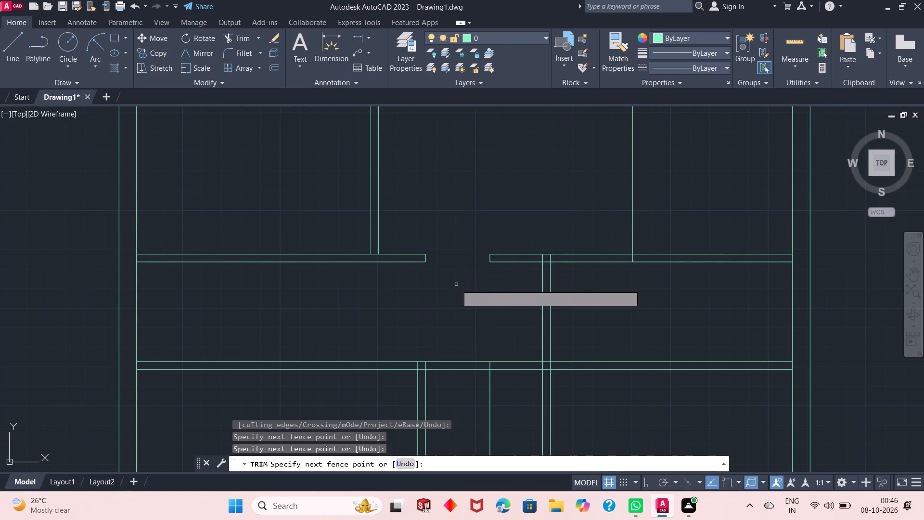
left_click(504, 243)
left_click(499, 280)
left_click(490, 257)
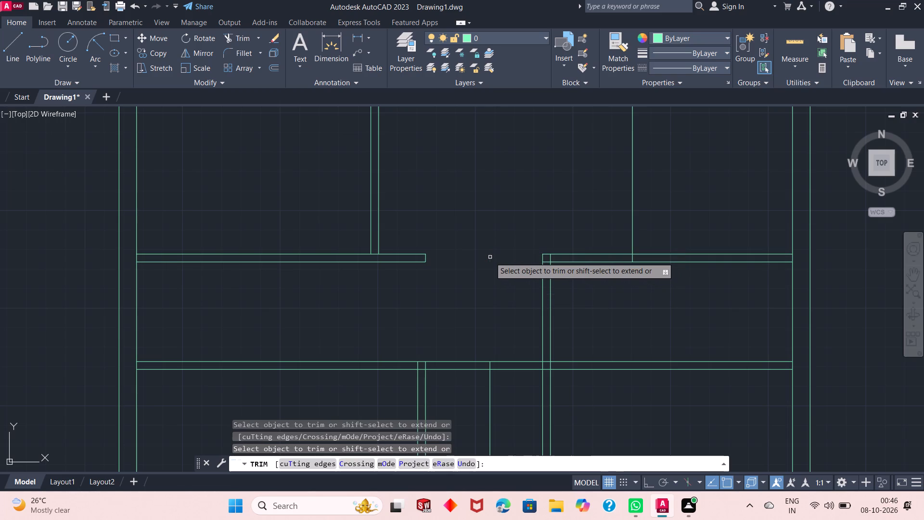
Trim the fourth cross partition's lower line inside the lower-right vertical partition, try trimming that partition's right line there, and undo this last cut.
left_click(548, 263)
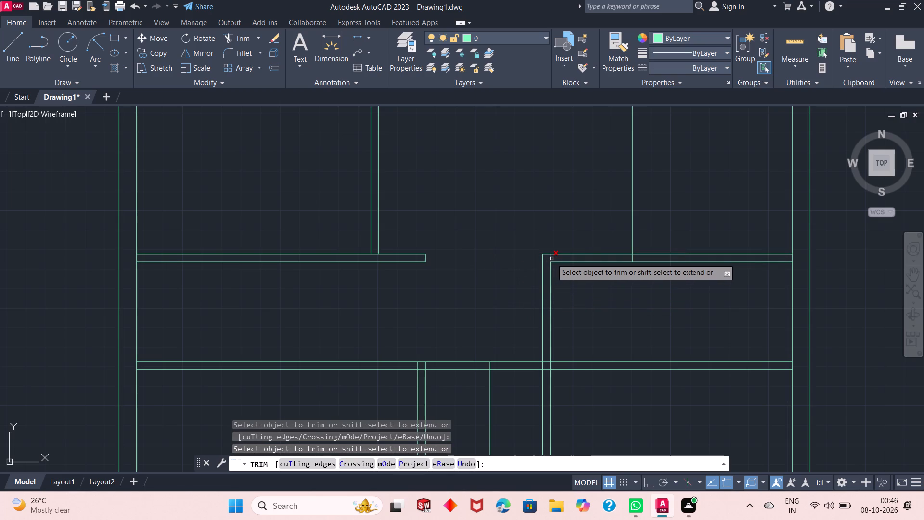
left_click(552, 259)
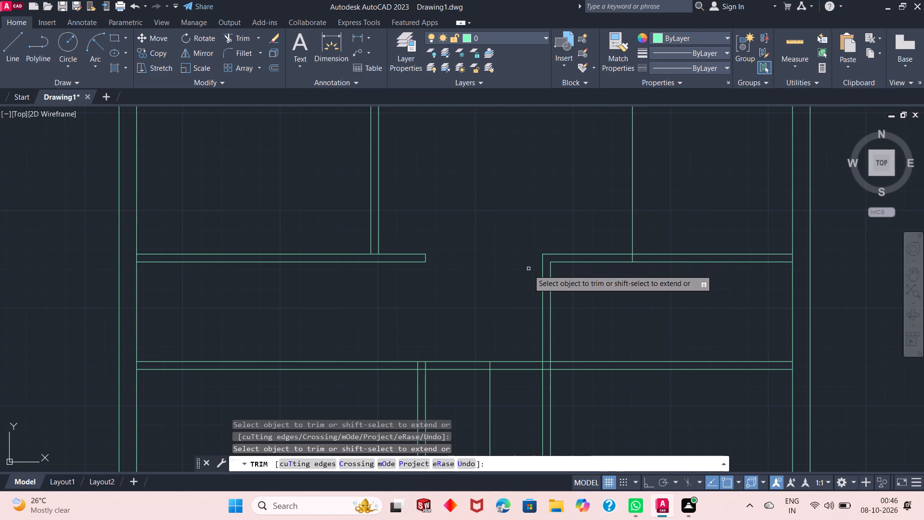
key("ctrl+z")
key("Escape")
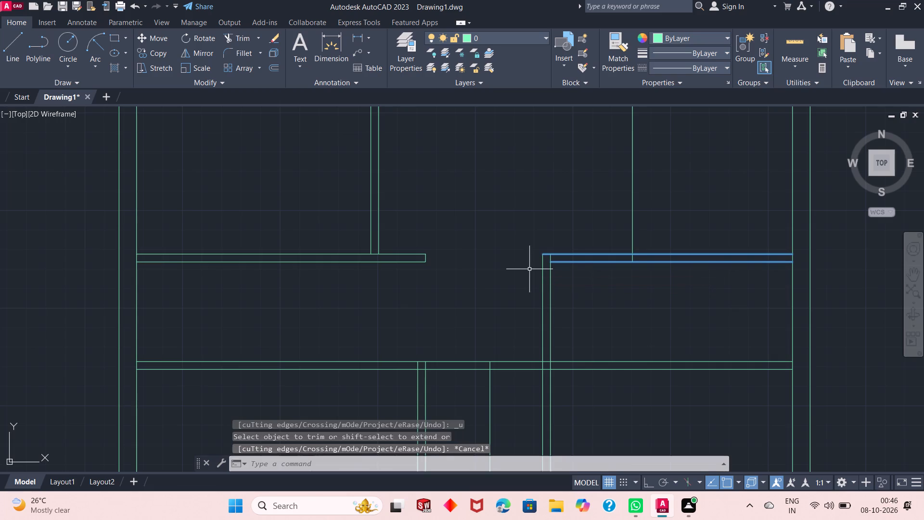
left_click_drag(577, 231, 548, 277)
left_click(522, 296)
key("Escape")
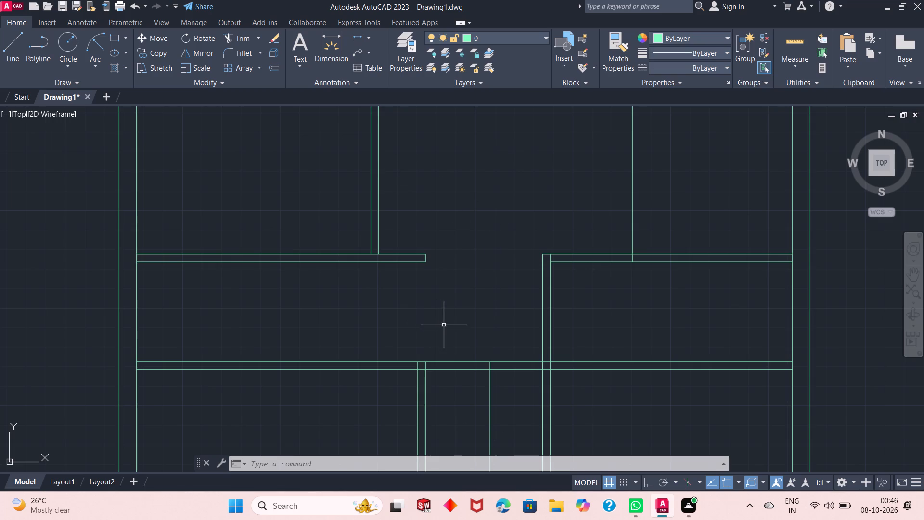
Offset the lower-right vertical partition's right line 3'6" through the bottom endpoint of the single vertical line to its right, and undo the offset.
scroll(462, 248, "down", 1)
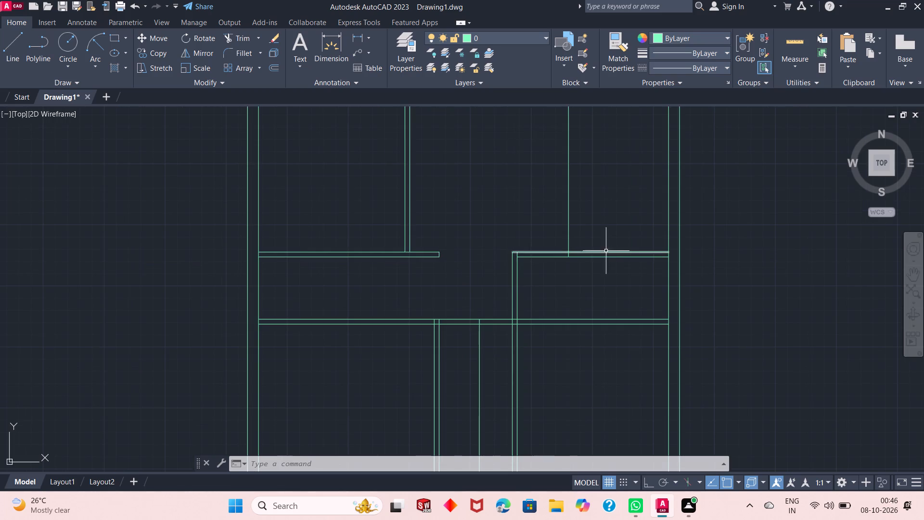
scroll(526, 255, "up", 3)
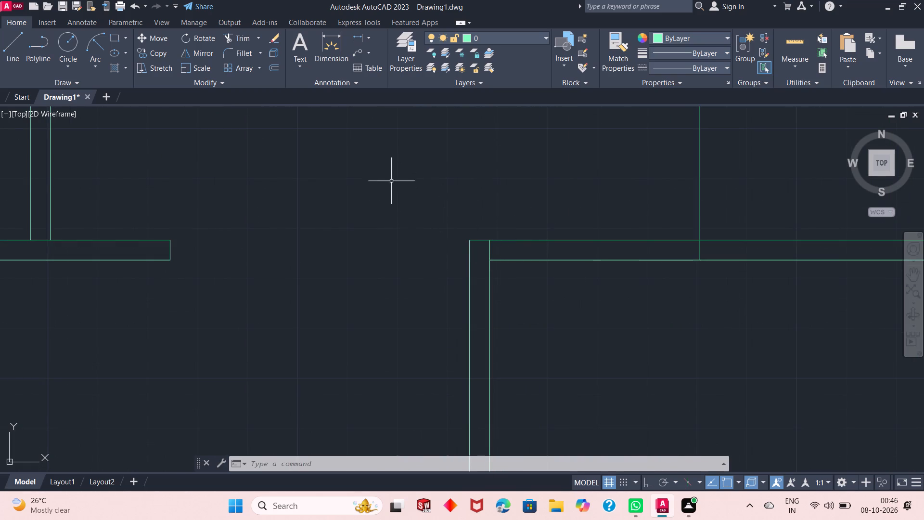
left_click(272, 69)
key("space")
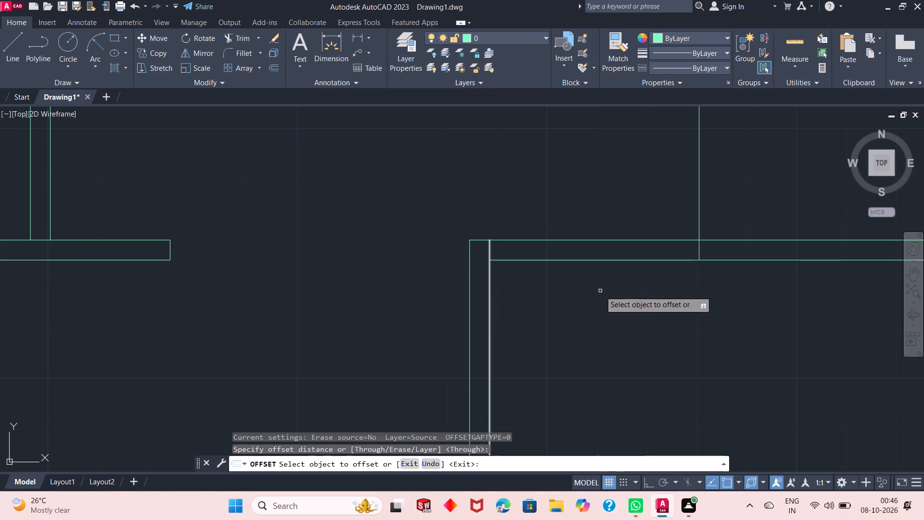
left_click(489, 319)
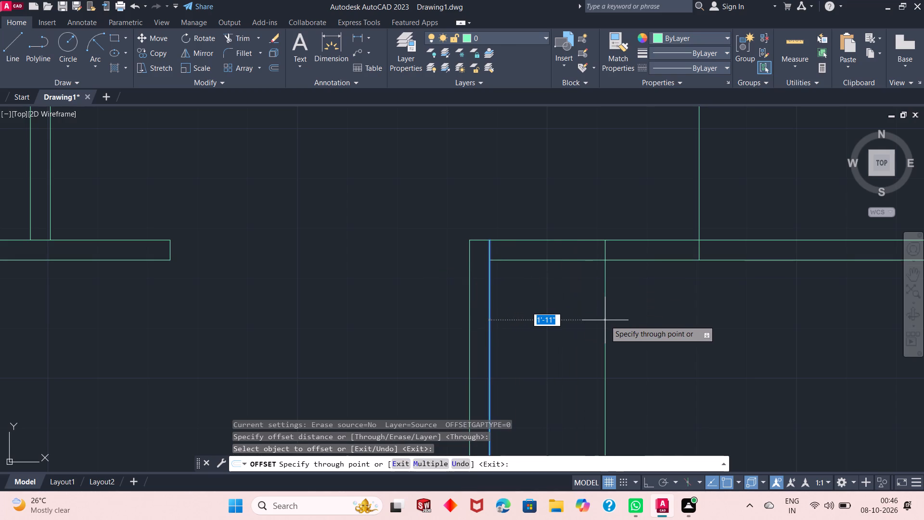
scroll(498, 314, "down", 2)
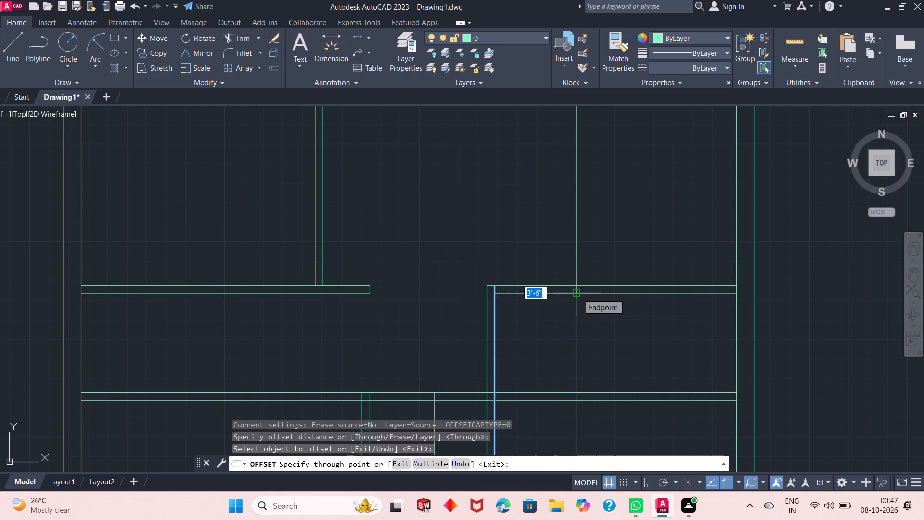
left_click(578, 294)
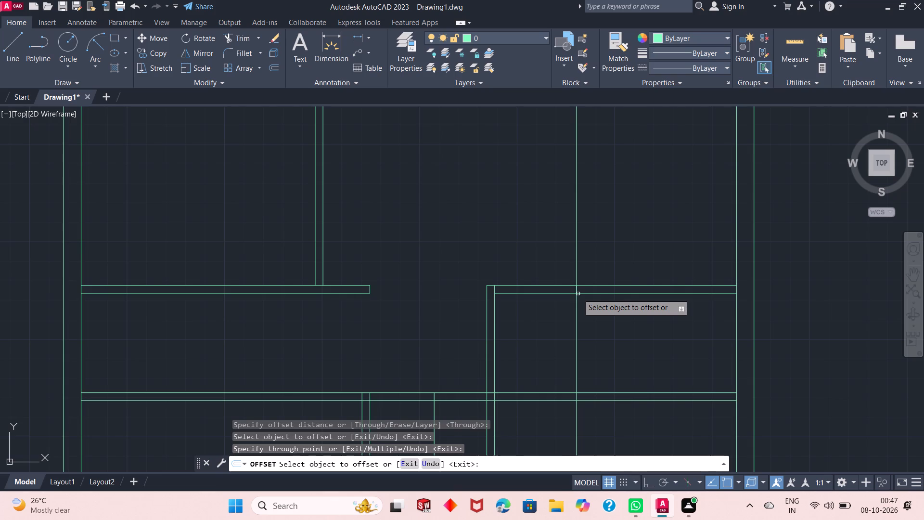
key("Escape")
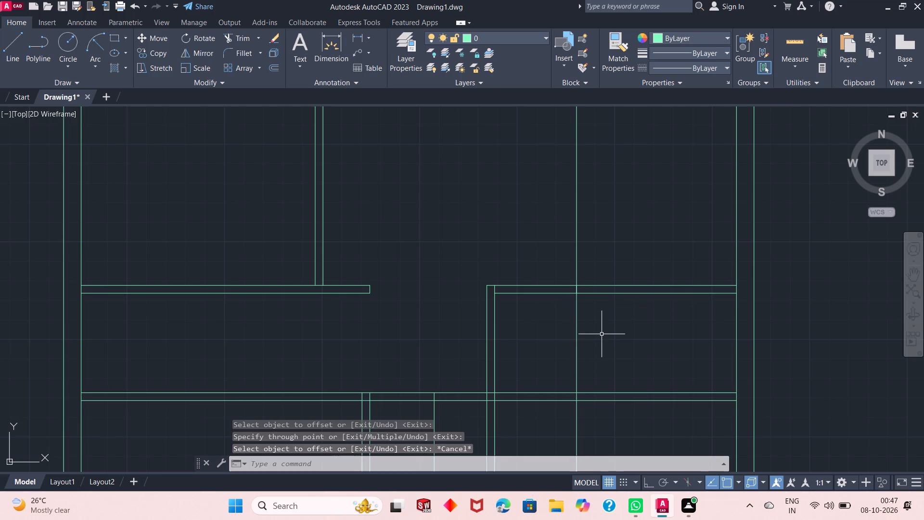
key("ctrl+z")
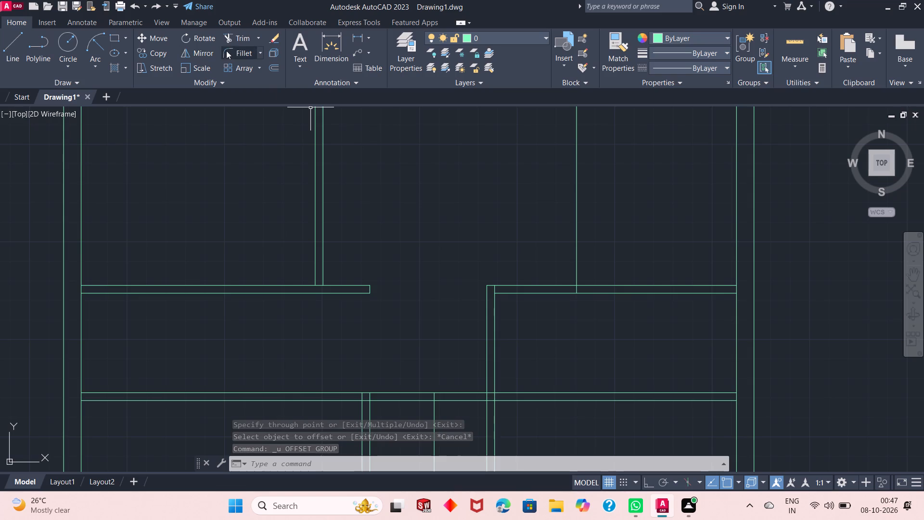
Trim the fourth cross partition open between the lower-right vertical partition and the single vertical line's bottom end.
left_click(244, 40)
left_click(533, 247)
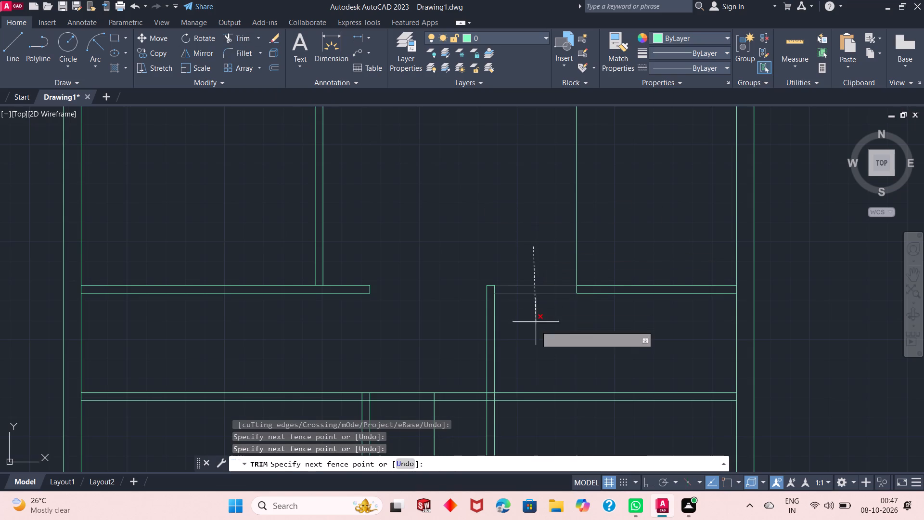
left_click(536, 330)
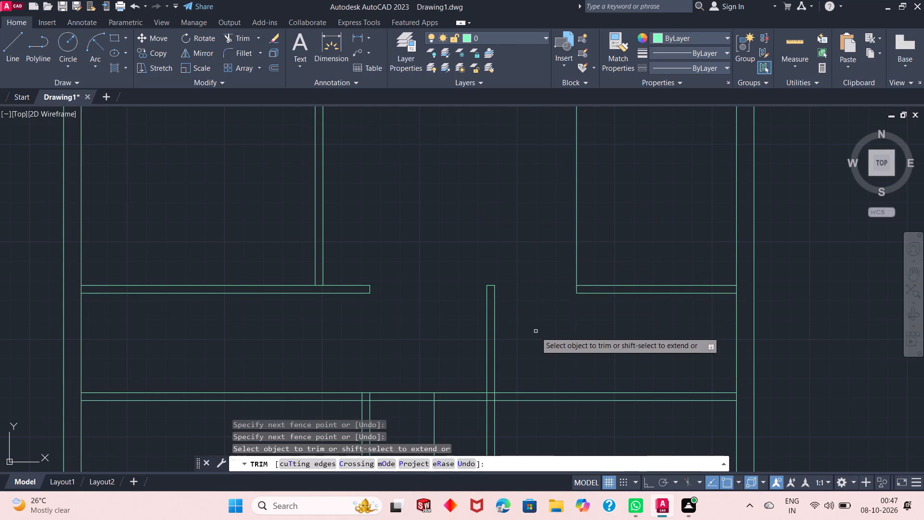
Trim away the lowest cross partition from the right outer wall to the lower-right vertical partition, including its pieces inside that partition.
scroll(529, 312, "up", 1)
scroll(528, 283, "down", 1)
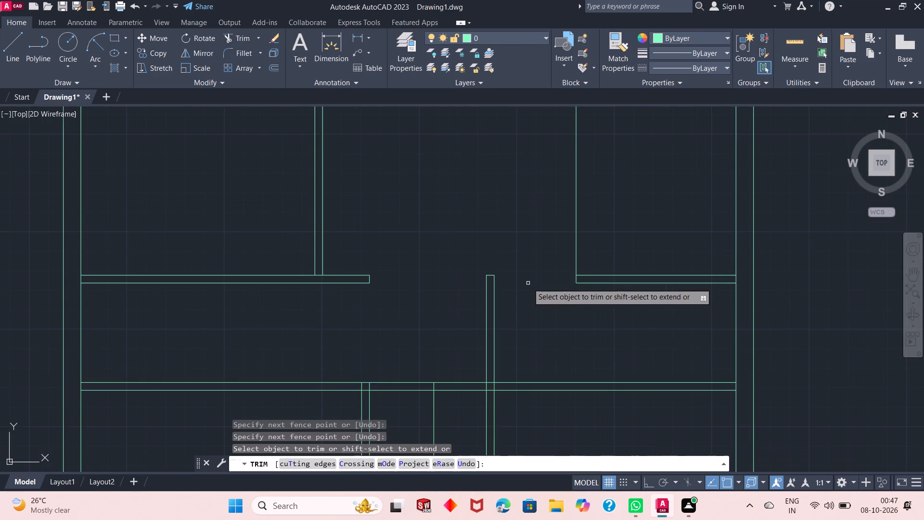
scroll(528, 283, "down", 2)
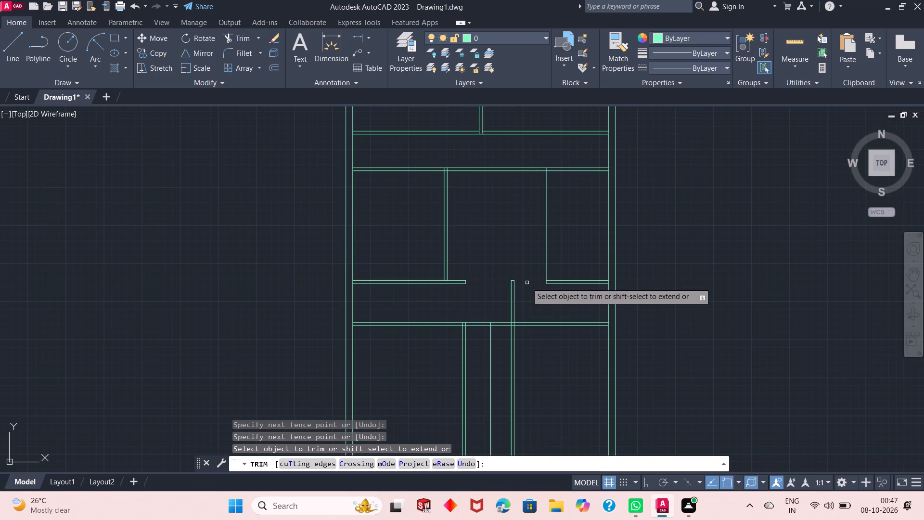
scroll(527, 283, "up", 1)
scroll(527, 283, "down", 1)
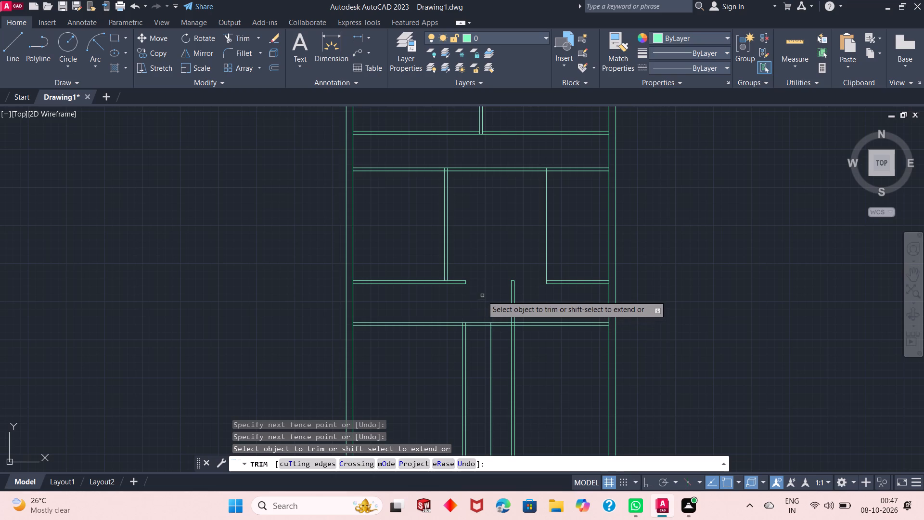
left_click(552, 317)
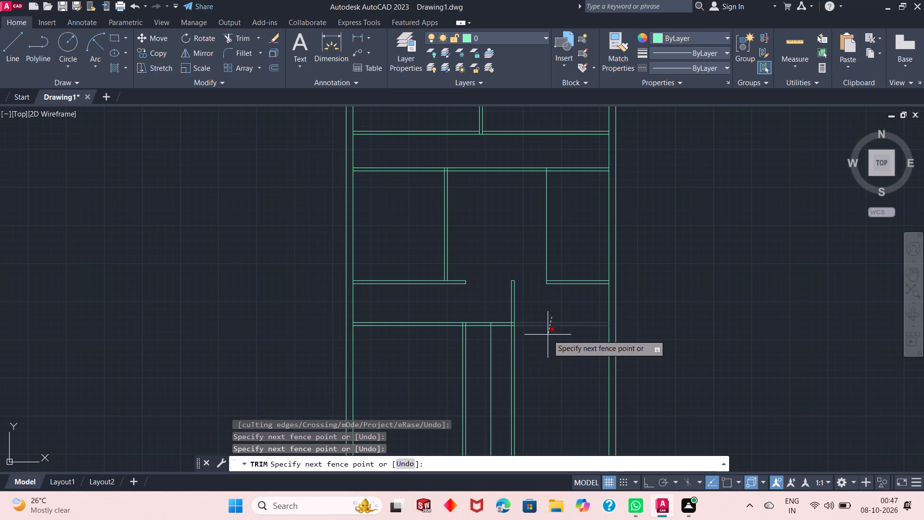
left_click(548, 335)
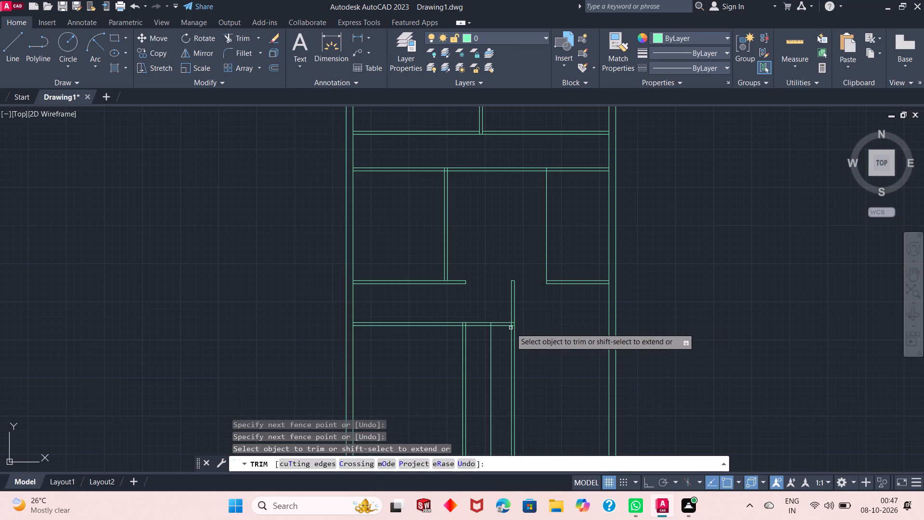
scroll(510, 328, "up", 4)
left_click(530, 289)
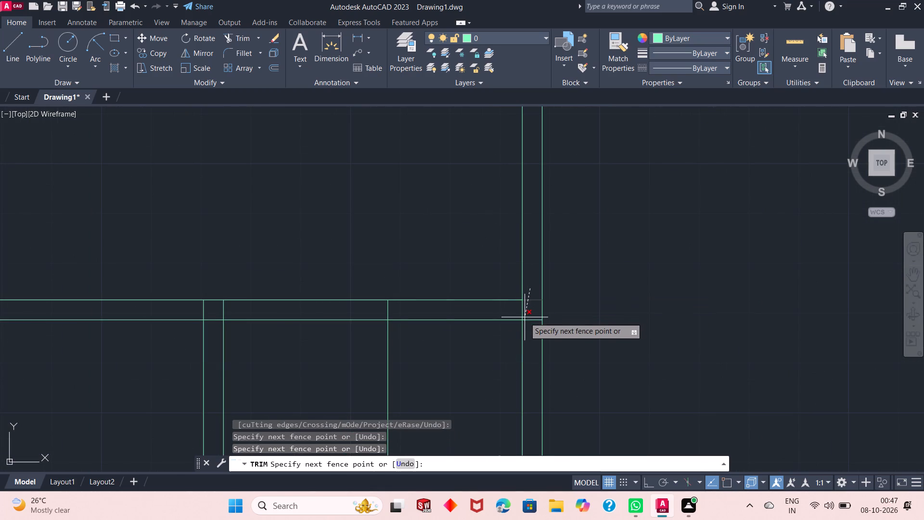
left_click(529, 324)
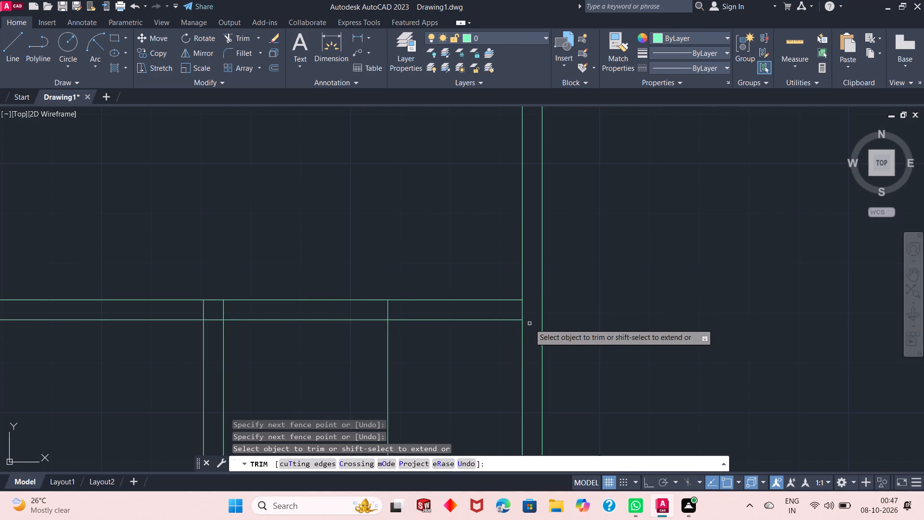
Trim the lowest cross partition between the offset line and the lower-right vertical partition, and the offset line below it, keeping its short end piece.
scroll(478, 335, "up", 2)
scroll(462, 325, "down", 5)
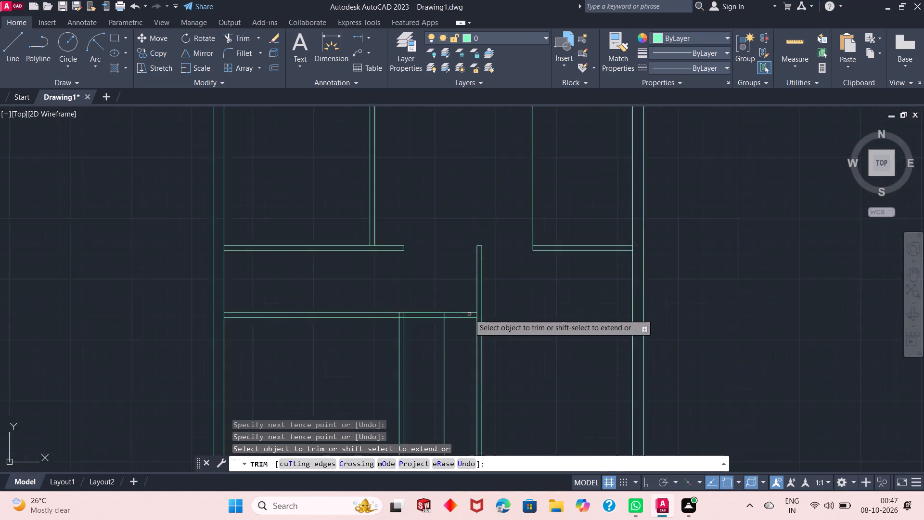
scroll(469, 314, "down", 1)
scroll(458, 340, "up", 2)
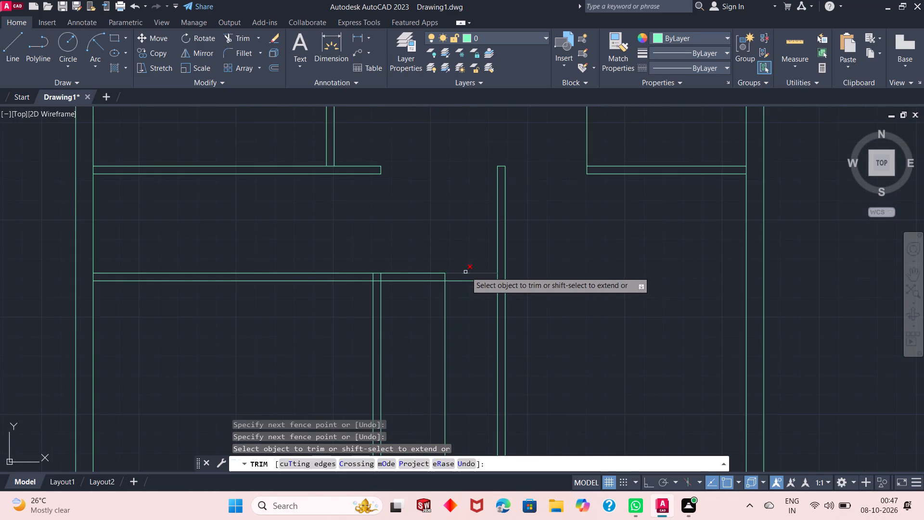
left_click(469, 250)
left_click(476, 302)
left_click(457, 320)
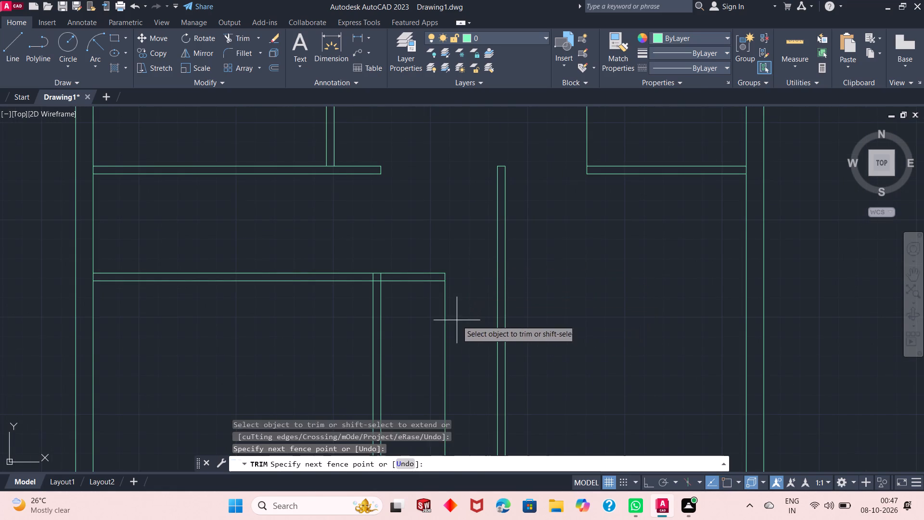
left_click(426, 331)
Trim away the lowest cross partition between the left outer wall and the lower-left vertical partition.
scroll(451, 317, "up", 2)
scroll(449, 300, "down", 5)
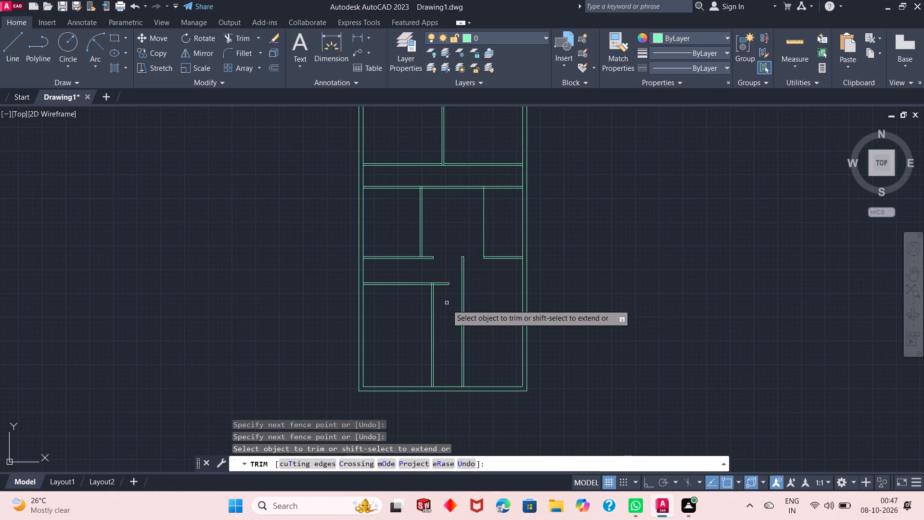
scroll(449, 306, "up", 1)
scroll(449, 260, "up", 1)
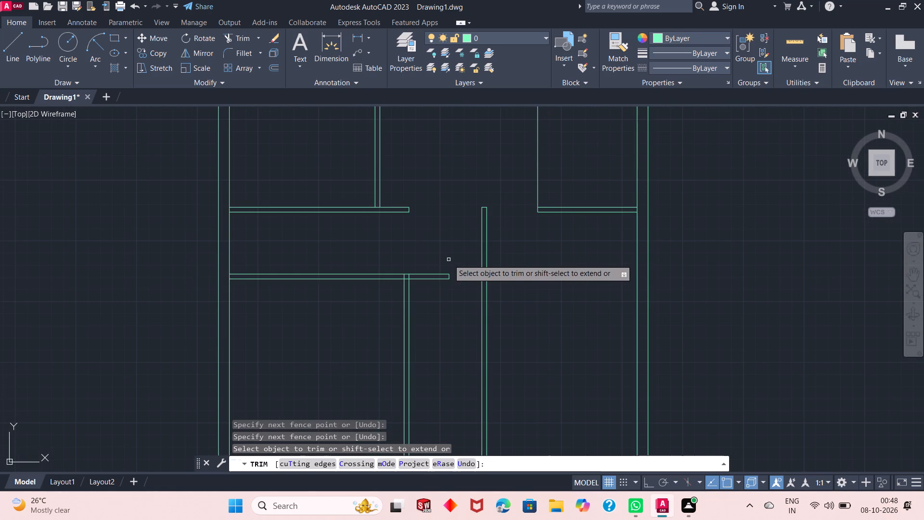
scroll(402, 273, "up", 5)
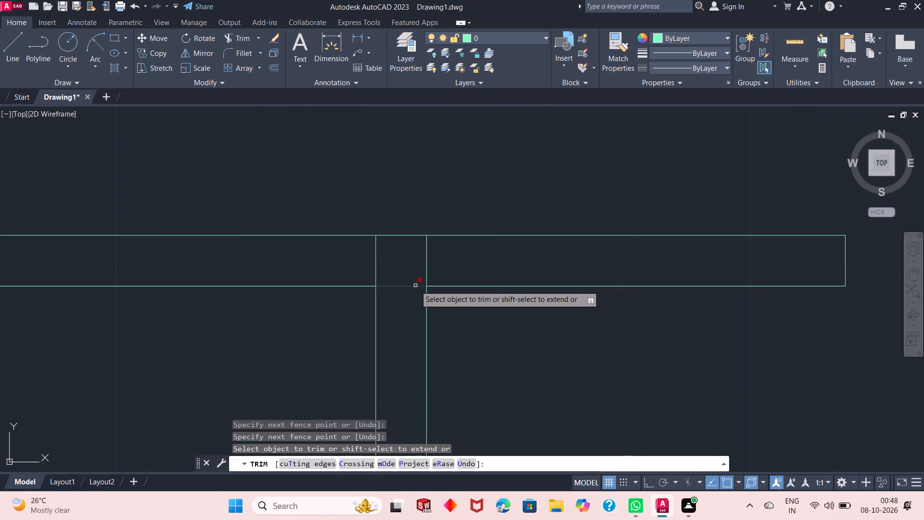
scroll(415, 286, "down", 4)
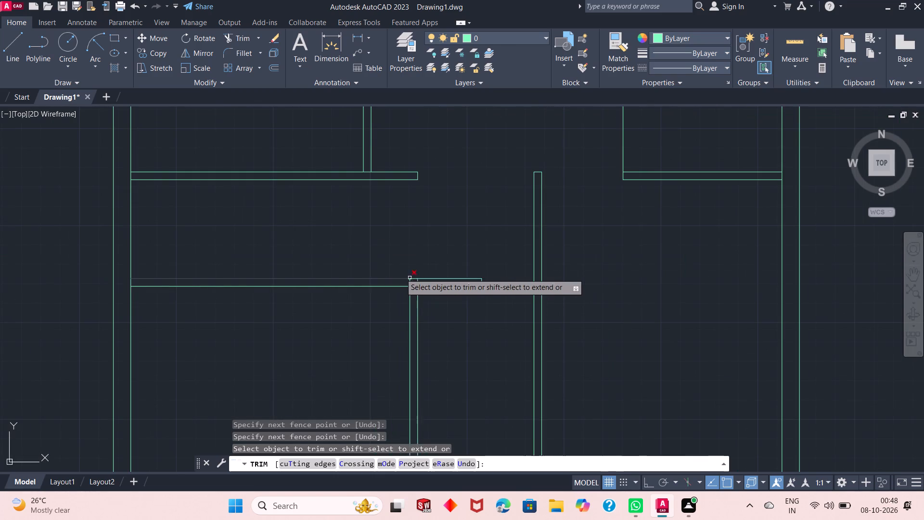
left_click(352, 265)
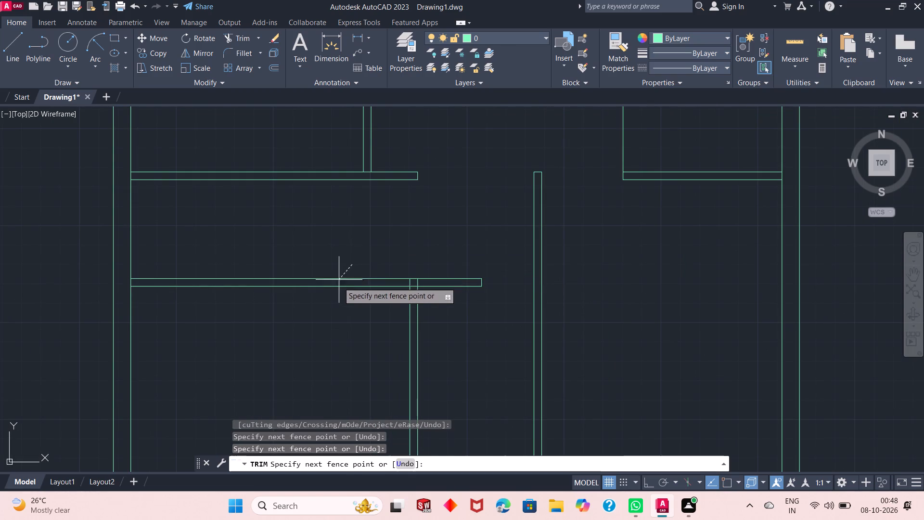
left_click(333, 296)
Trim the overlapping lines inside the corner where the lower-left vertical partition meets the remaining short cross partition.
scroll(346, 248, "down", 2)
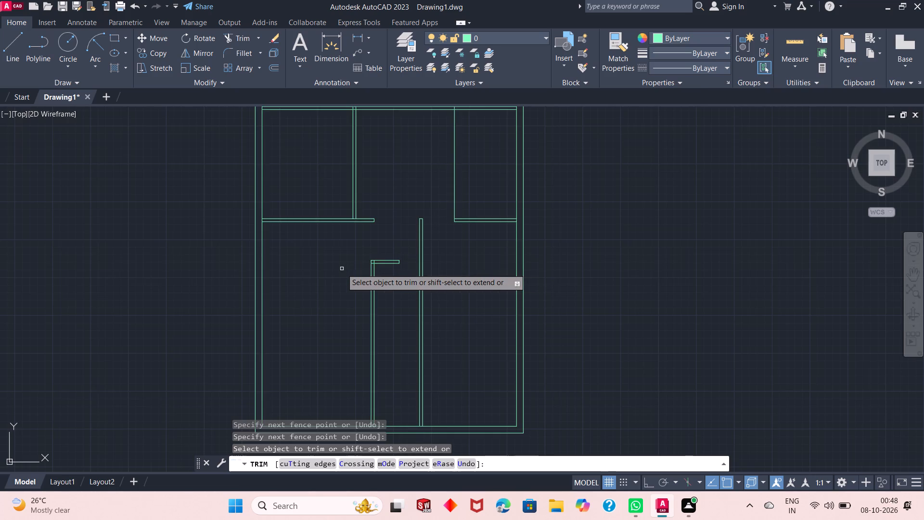
scroll(342, 269, "down", 1)
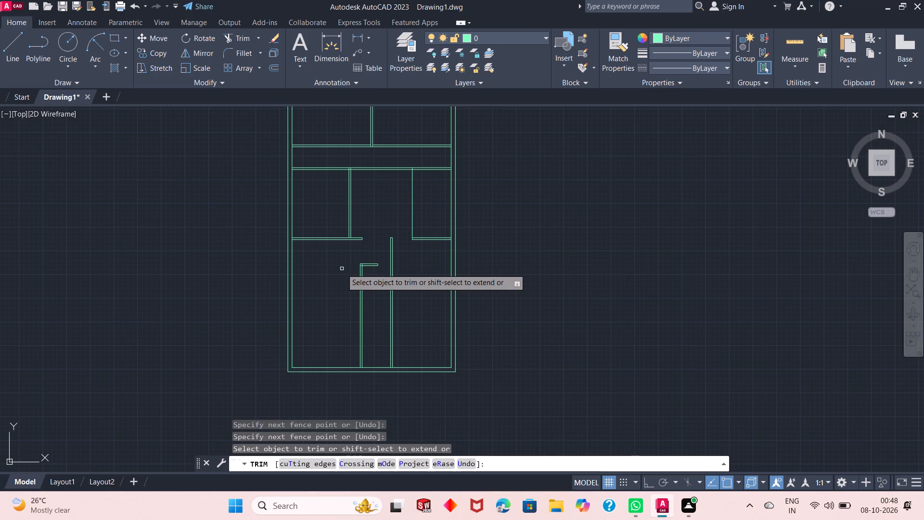
scroll(362, 254, "up", 6)
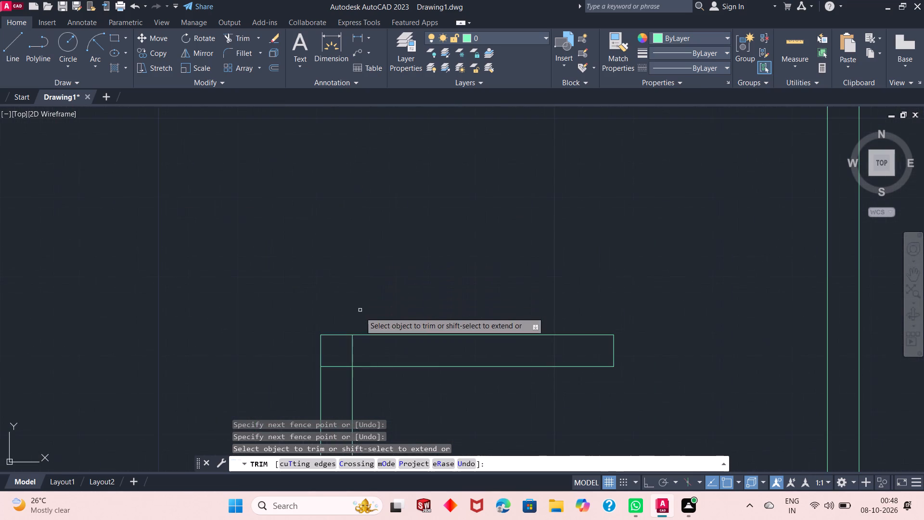
left_click(327, 376)
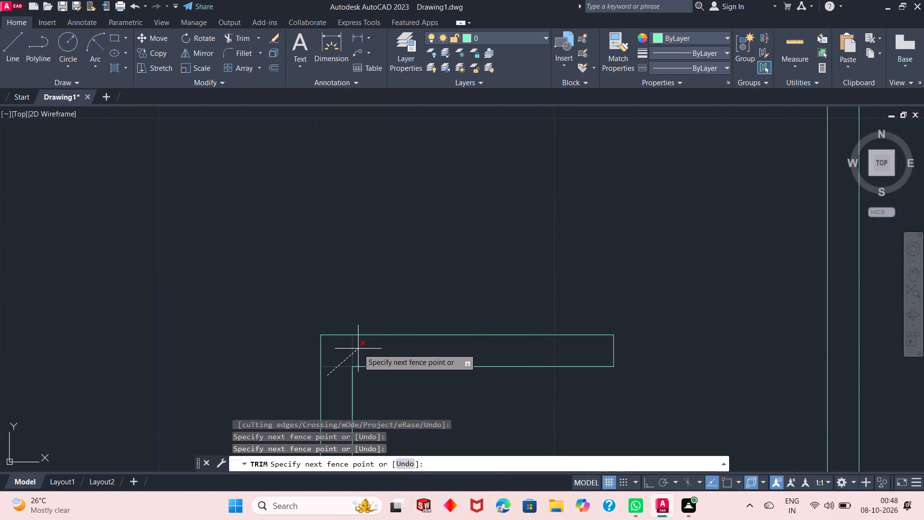
left_click(359, 350)
scroll(327, 272, "down", 2)
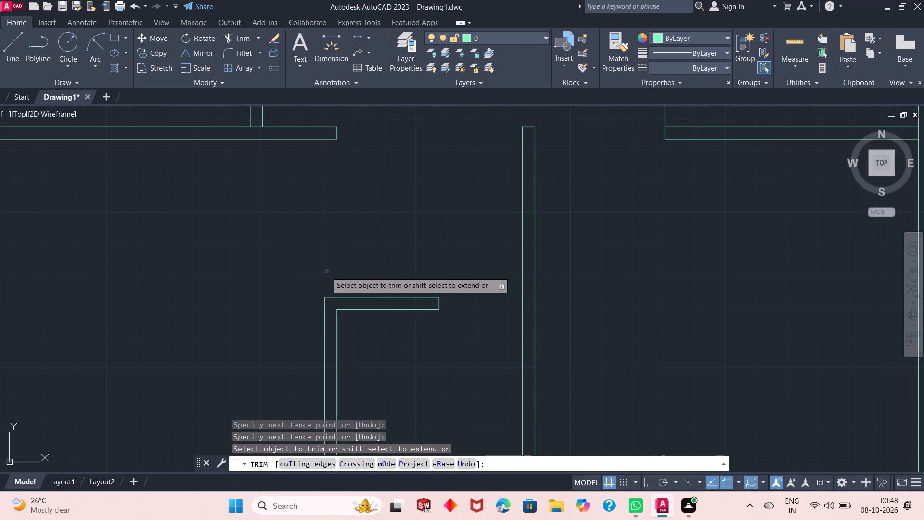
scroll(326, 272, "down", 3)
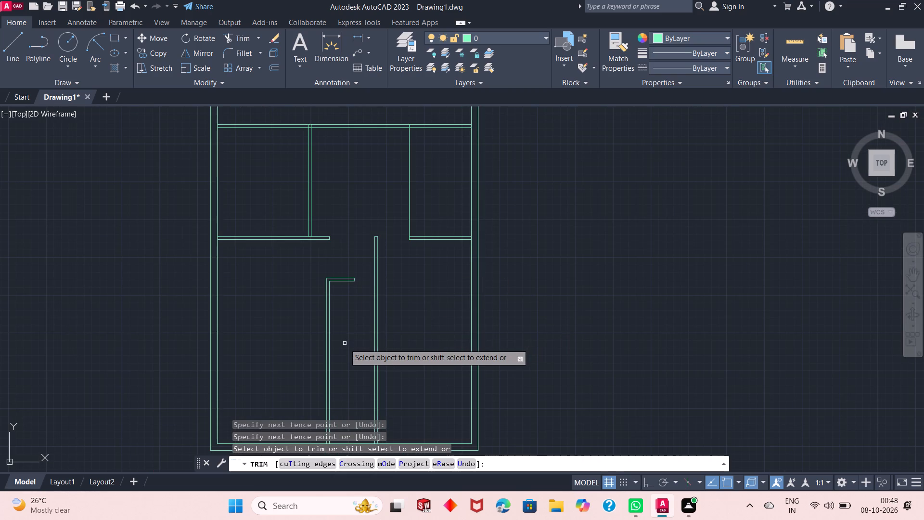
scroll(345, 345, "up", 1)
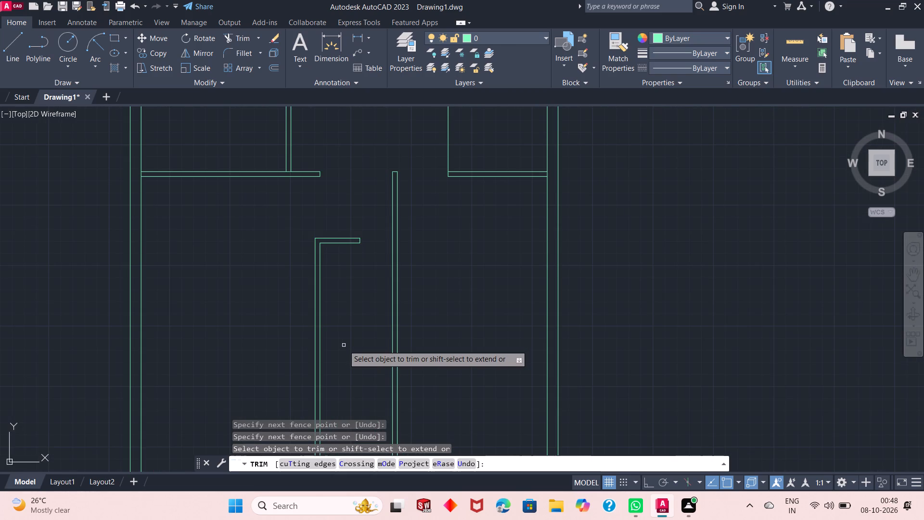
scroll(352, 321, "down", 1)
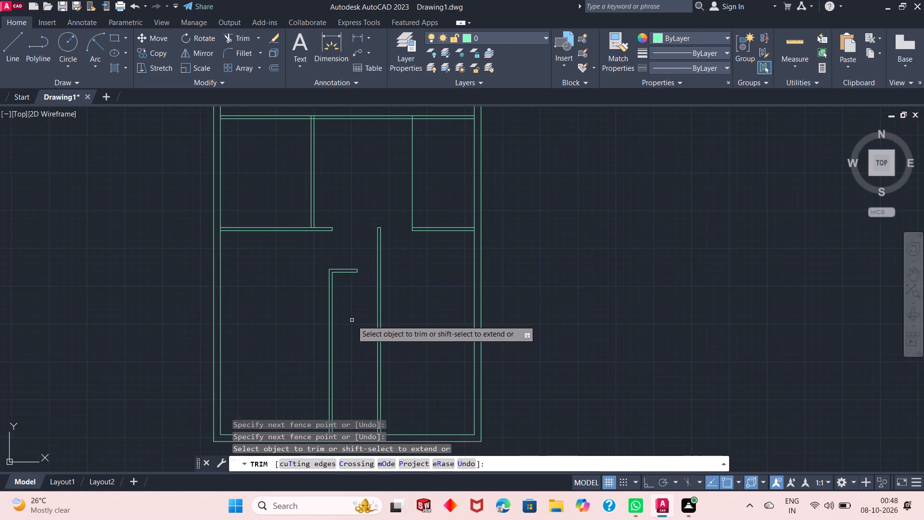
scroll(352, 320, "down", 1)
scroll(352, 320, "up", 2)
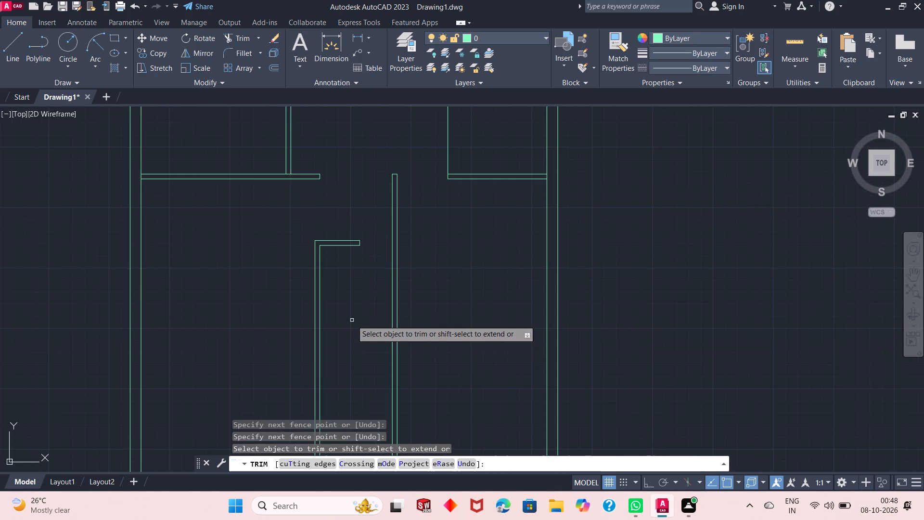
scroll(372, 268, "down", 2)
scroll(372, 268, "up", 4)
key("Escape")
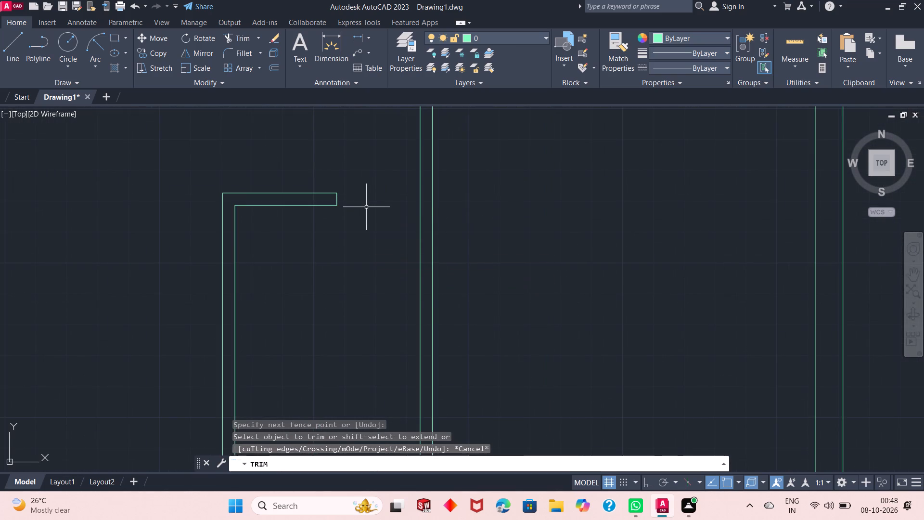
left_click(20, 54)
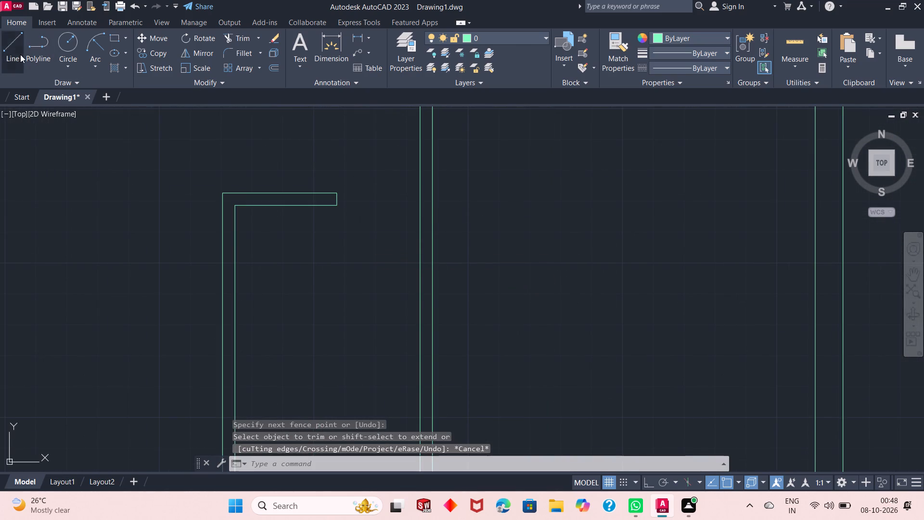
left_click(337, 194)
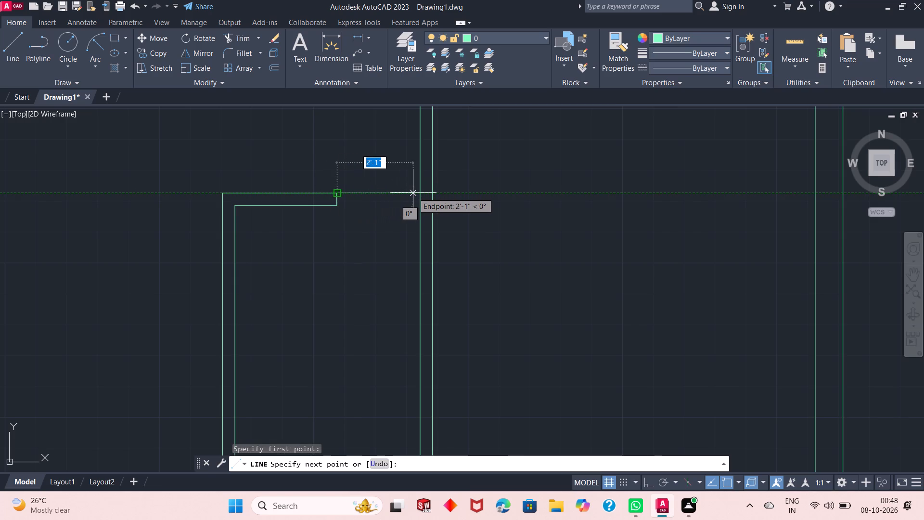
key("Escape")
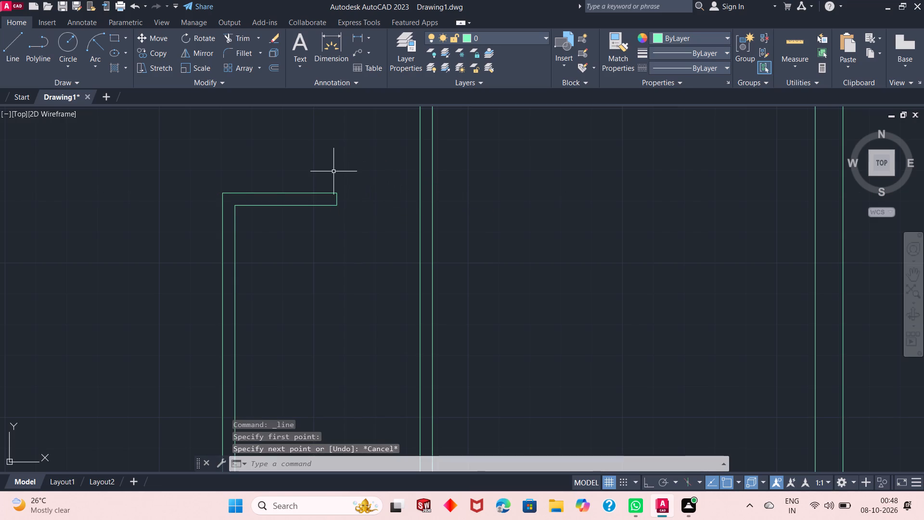
Draw a horizontal line from the short cross partition's lower end corner to the lower-right vertical partition and join it with the partition's lower line.
type("l")
key("space")
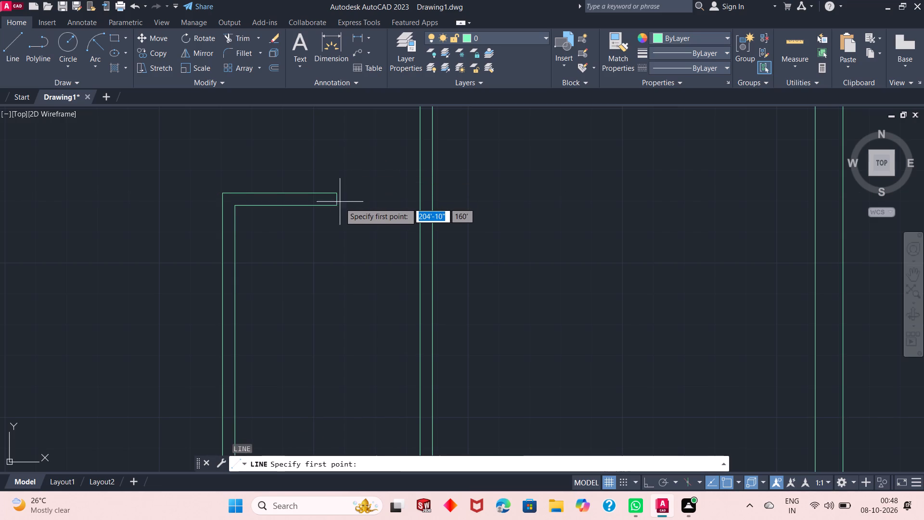
left_click(340, 206)
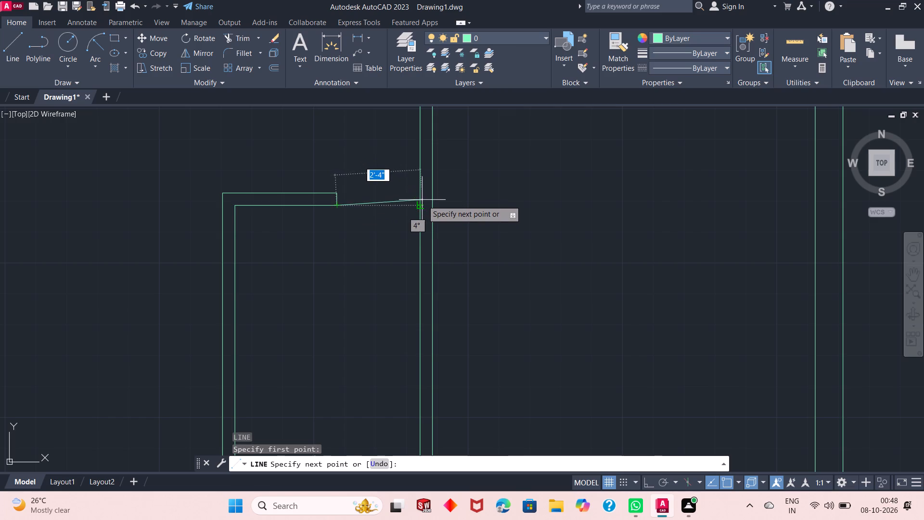
key("F8")
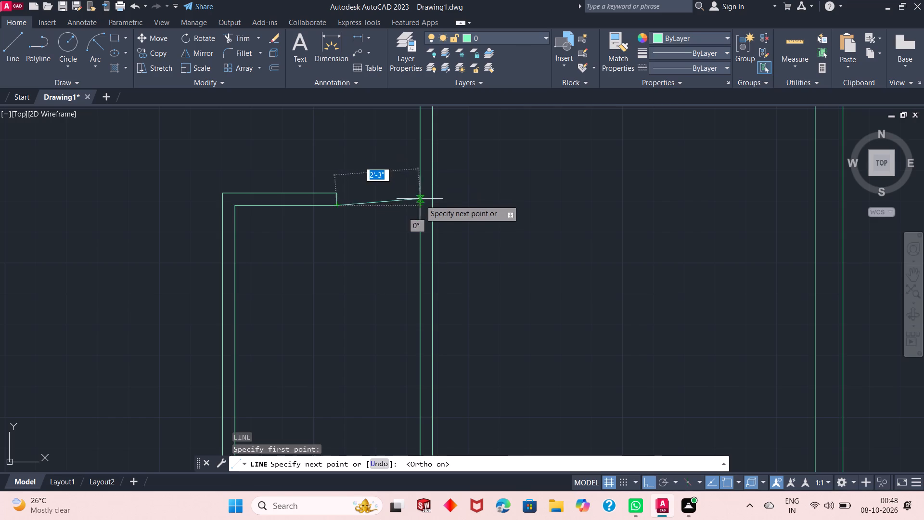
left_click(420, 205)
key("Escape")
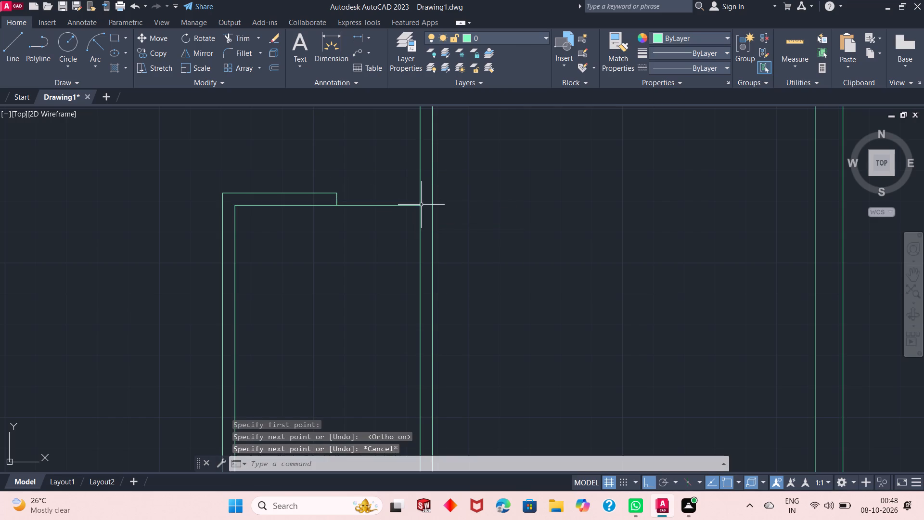
left_click(394, 207)
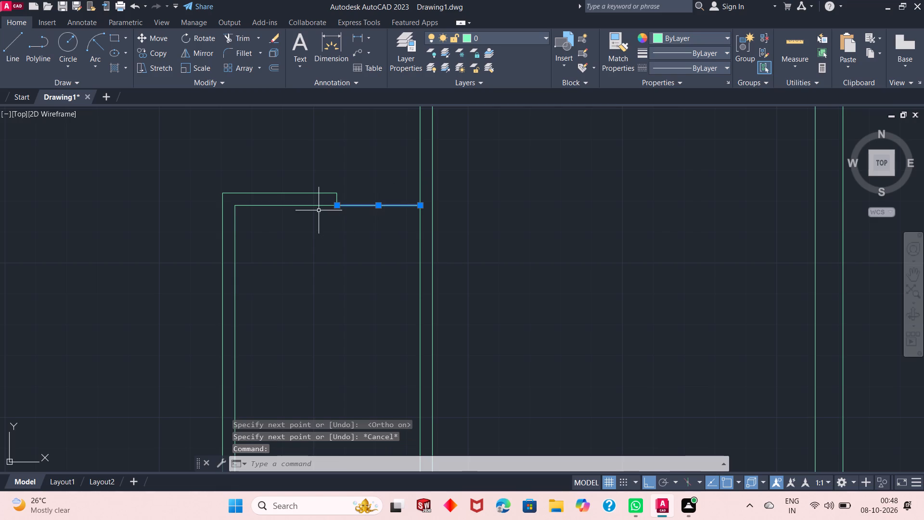
left_click(305, 207)
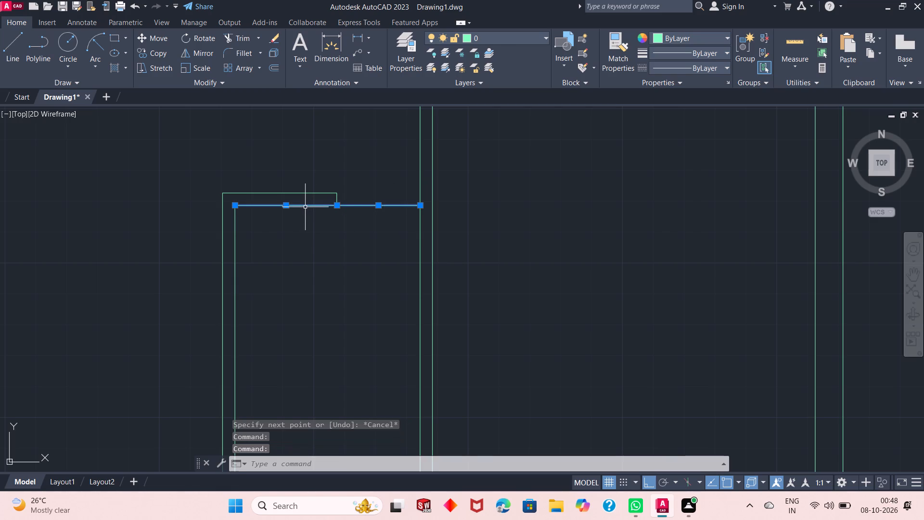
key("j")
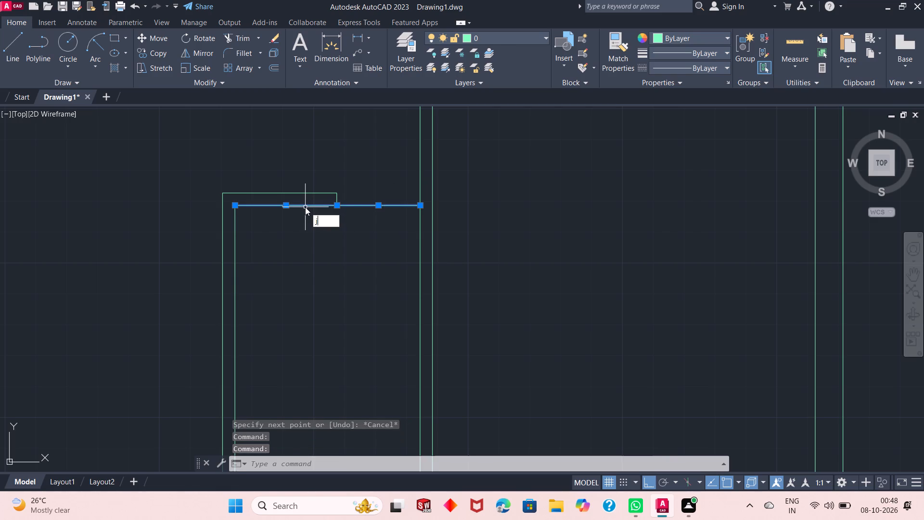
key("Return")
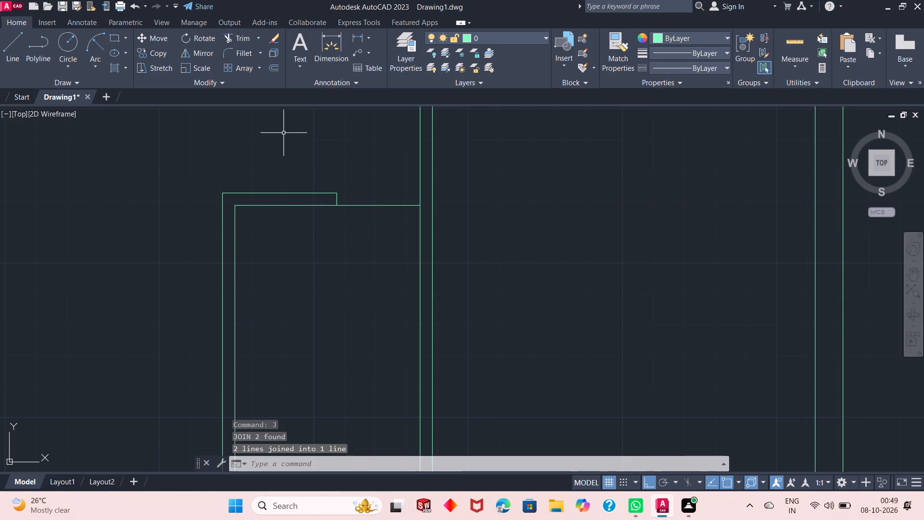
Offset the joined line 6'6" downward, and offset the resulting line another 4" down to form a new cross partition.
left_click(272, 70)
key("space")
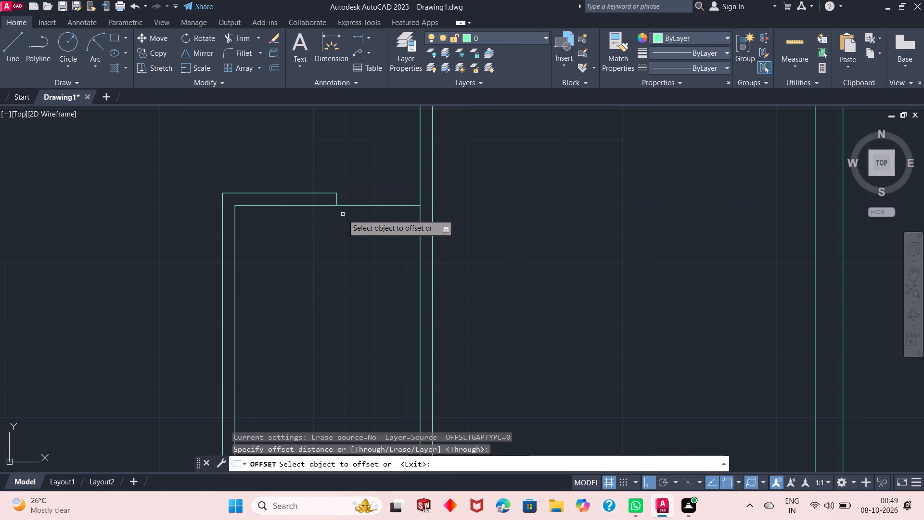
left_click(355, 206)
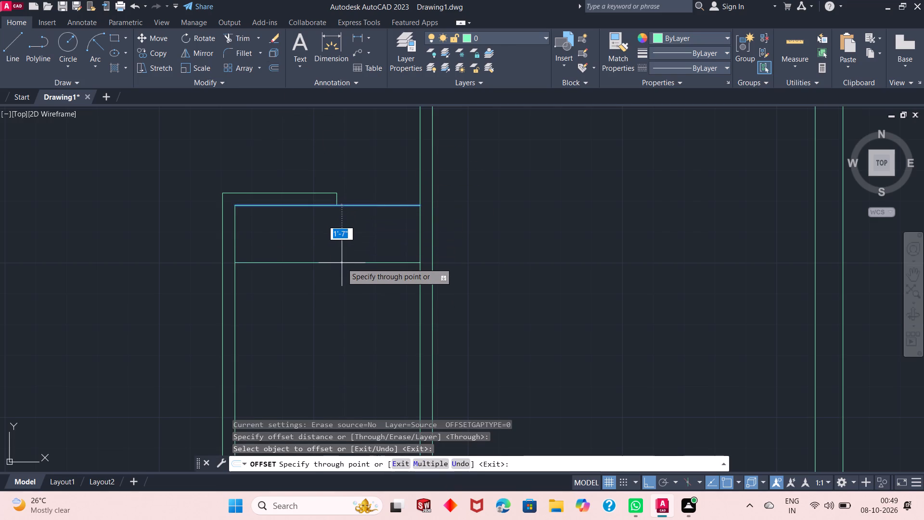
type("6'6")
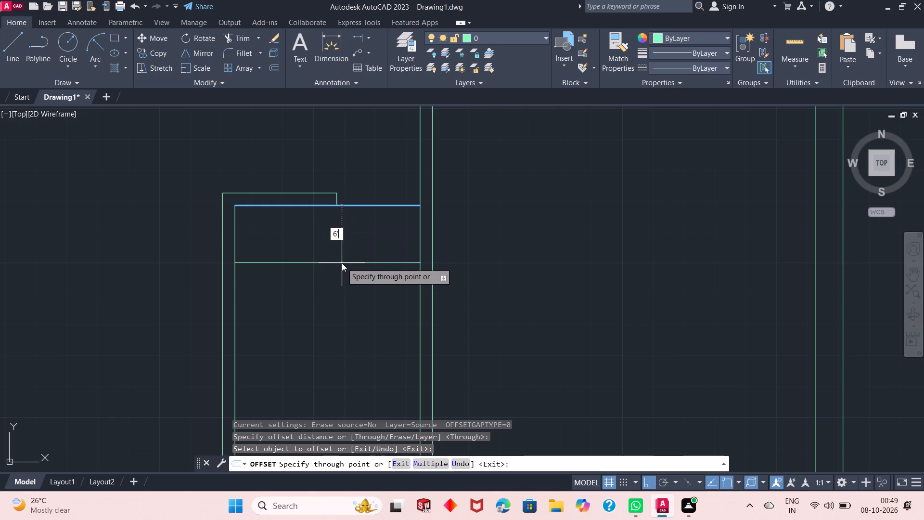
key("shift+quotedbl")
key("Return")
scroll(342, 263, "down", 2)
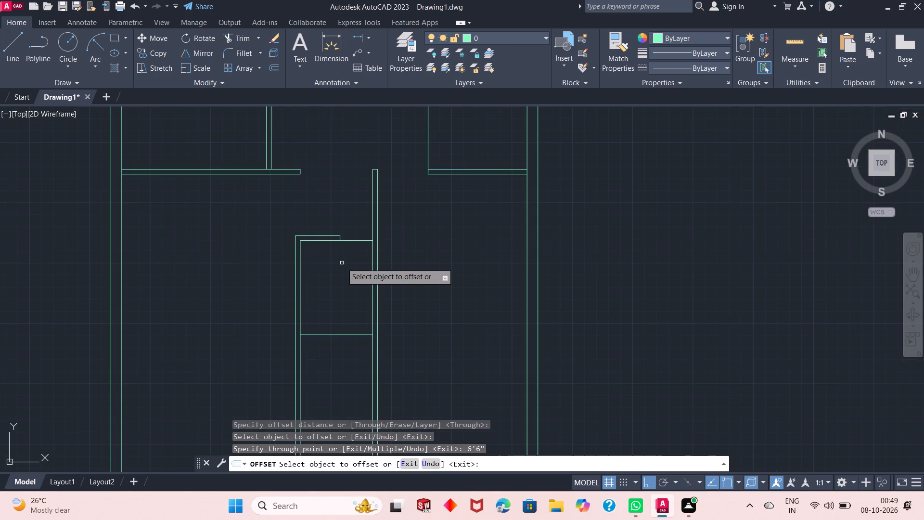
left_click(334, 335)
type("4\"")
key("Return")
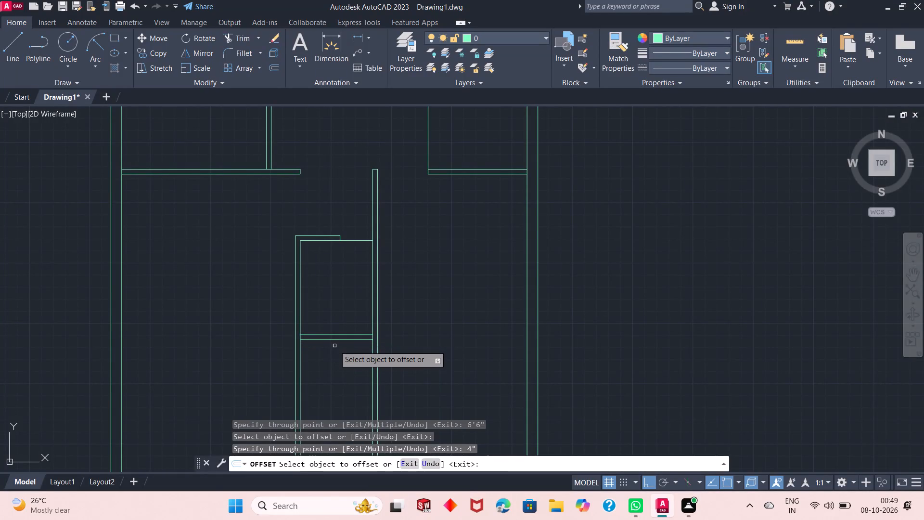
Quick-measure the space between the short cross partition and the new cross partition.
left_click(801, 48)
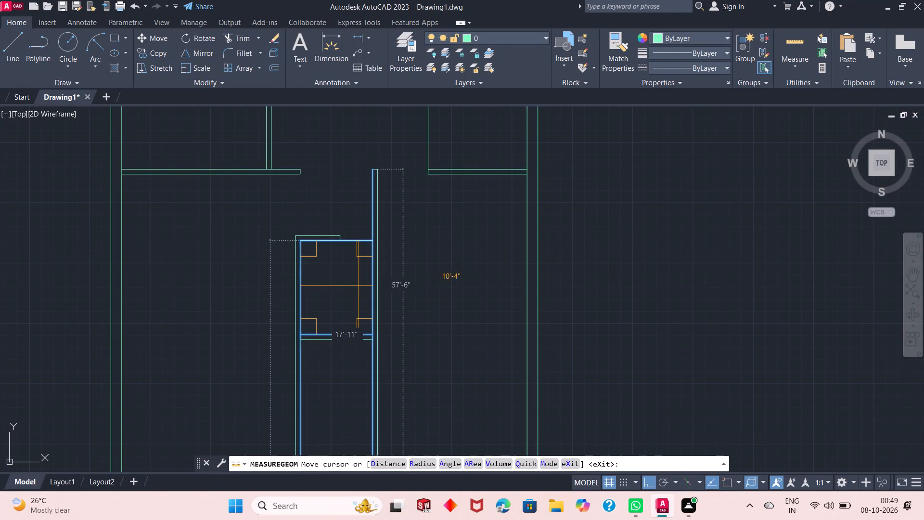
key("Escape")
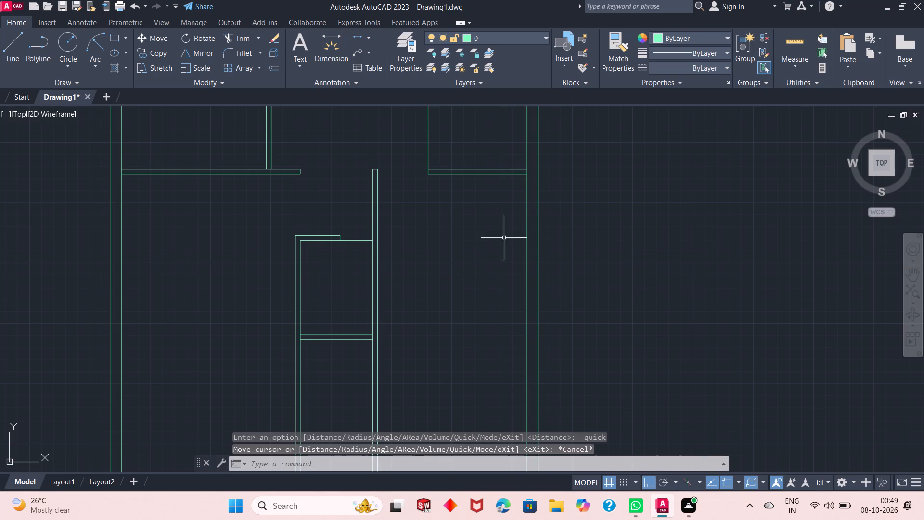
Trim away the line spanning the gap between the short cross partition's end and the lower-right vertical partition.
scroll(368, 303, "down", 2)
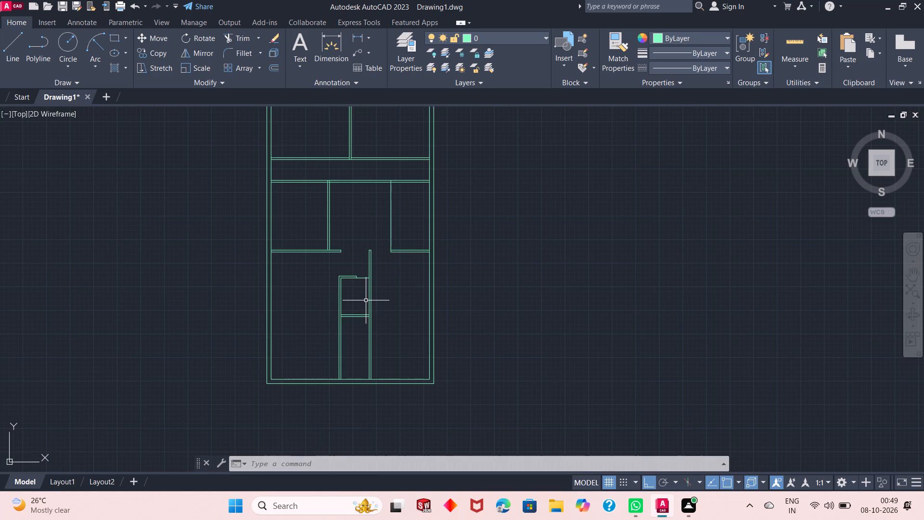
scroll(372, 342, "up", 2)
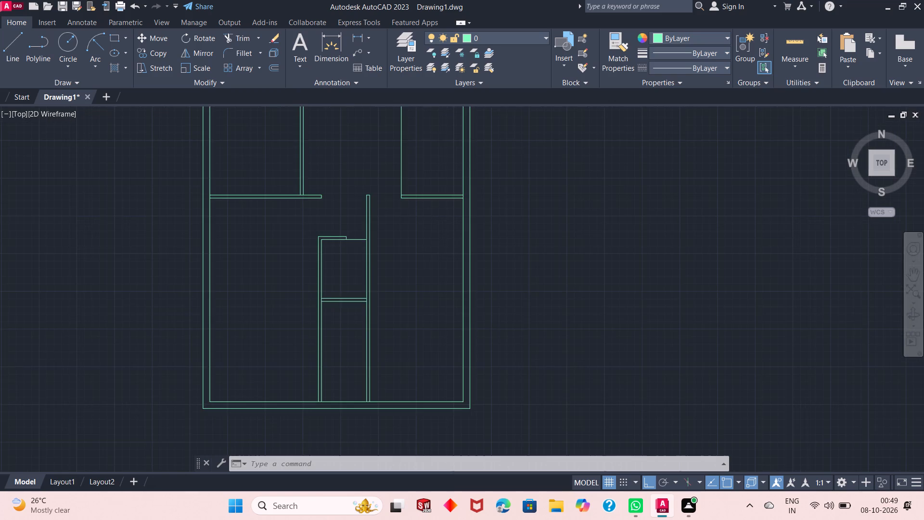
left_click(238, 39)
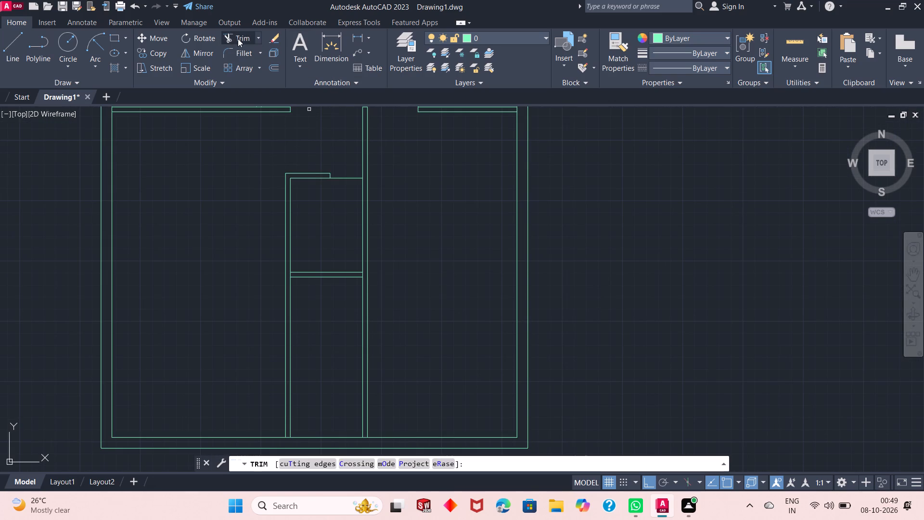
left_click(352, 162)
left_click(344, 205)
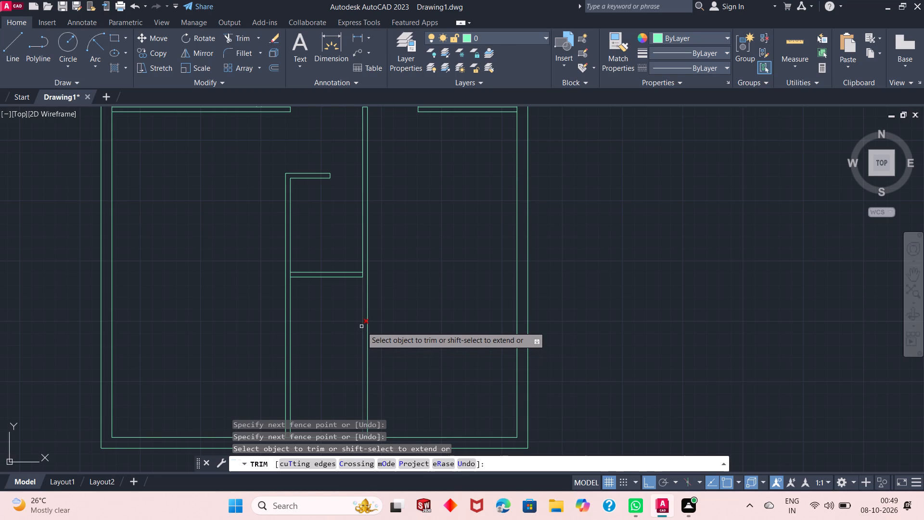
Trim the lower-right vertical partition's left line from the new cross partition's upper line down to the bottom wall.
left_click(361, 326)
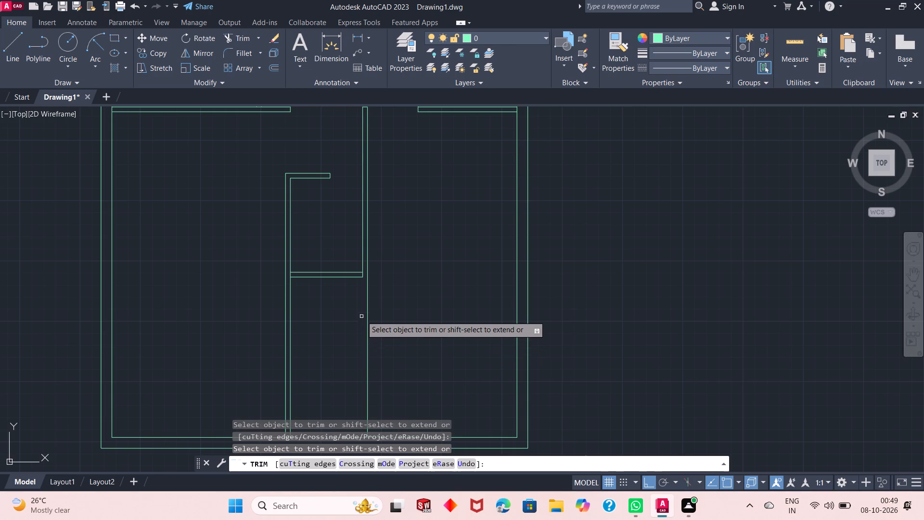
scroll(364, 280, "down", 4)
scroll(364, 280, "up", 10)
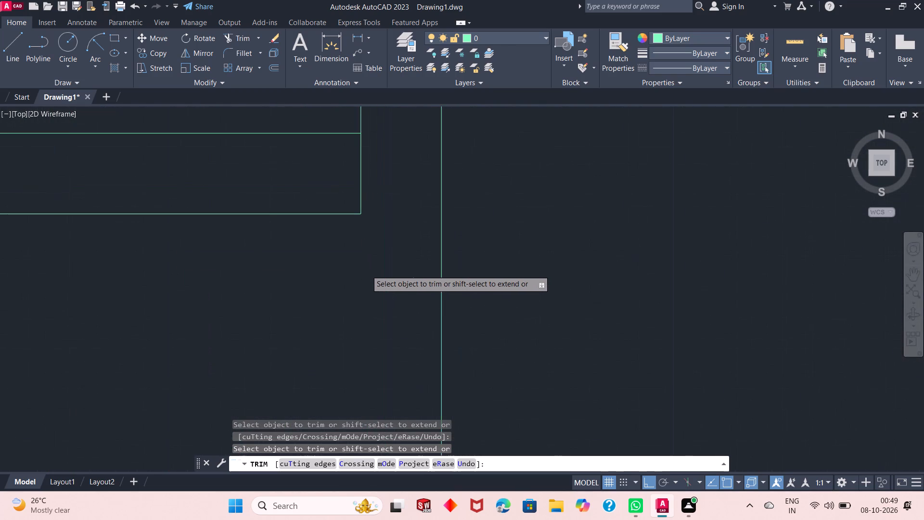
left_click(362, 191)
right_click(328, 270)
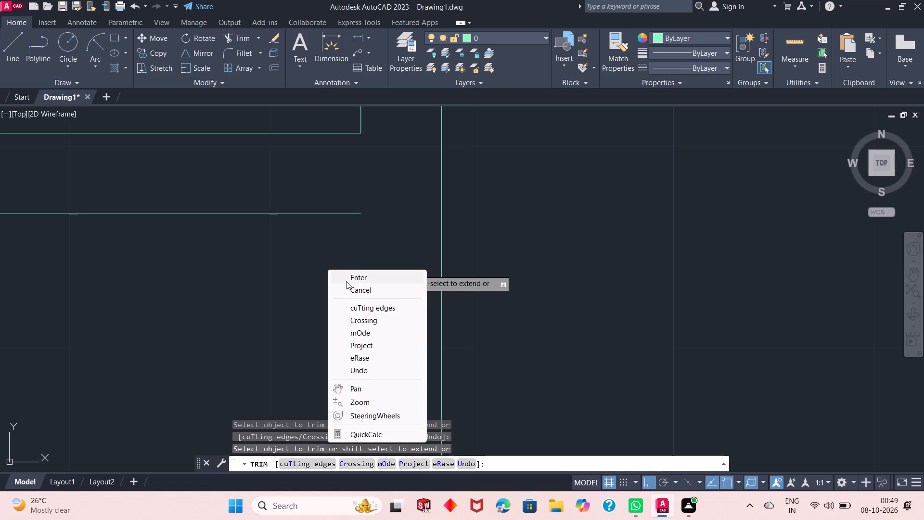
left_click(346, 280)
Draw a 4" line extending the new cross partition's lower line to the vertical partition's right line, and join the two lines.
scroll(346, 280, "up", 1)
scroll(346, 280, "down", 3)
scroll(346, 280, "up", 1)
scroll(346, 280, "down", 2)
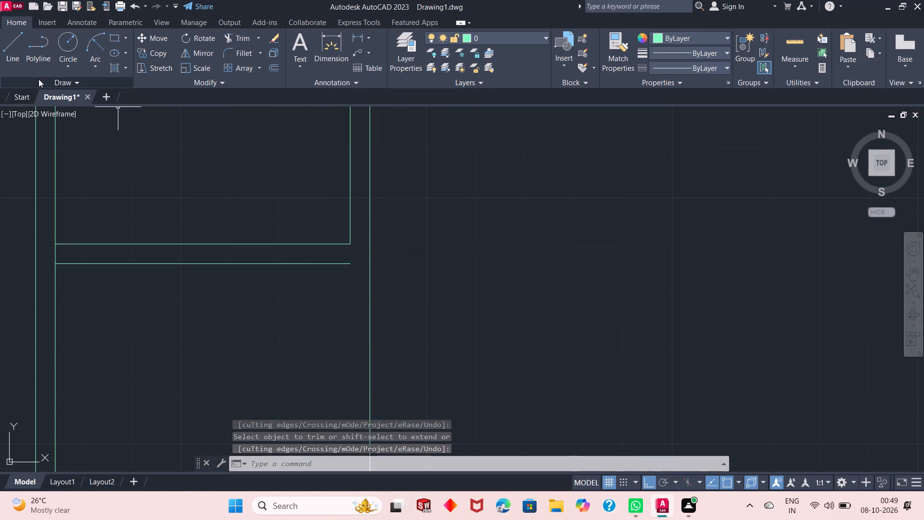
left_click(20, 51)
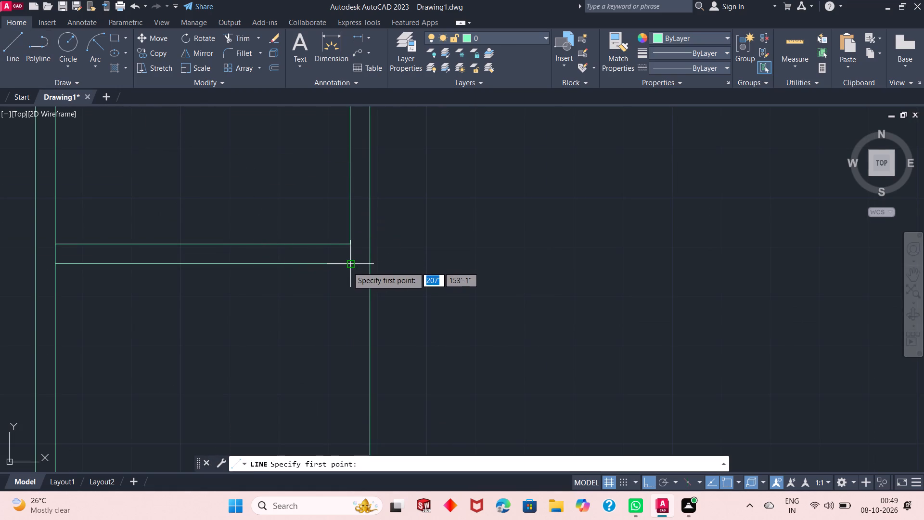
left_click(348, 267)
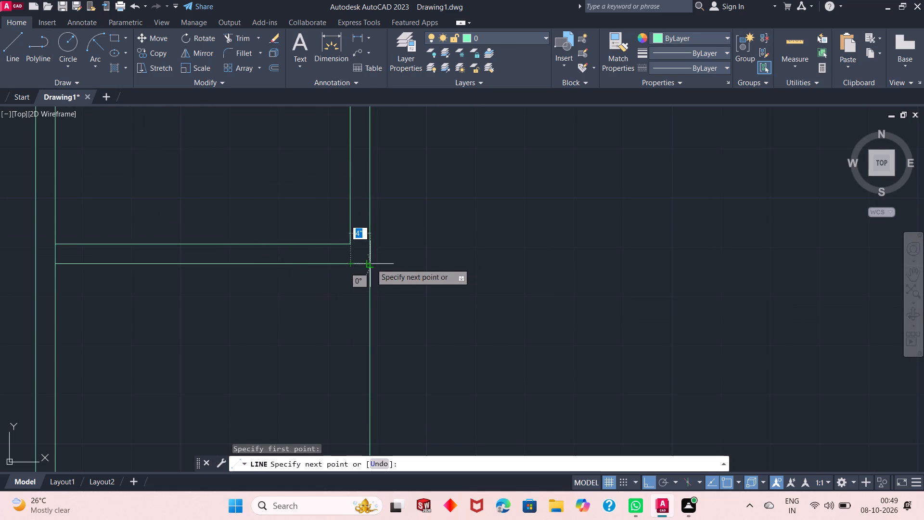
left_click(371, 263)
key("Escape")
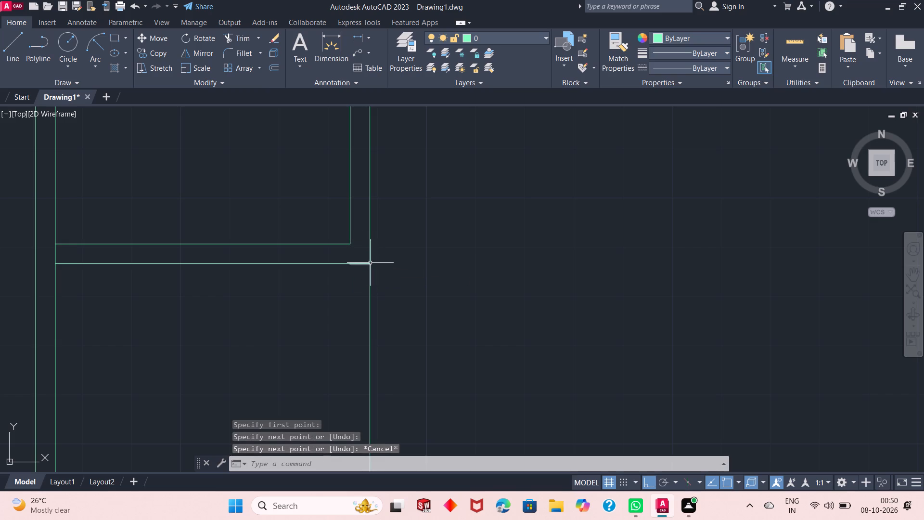
left_click(366, 264)
left_click(311, 265)
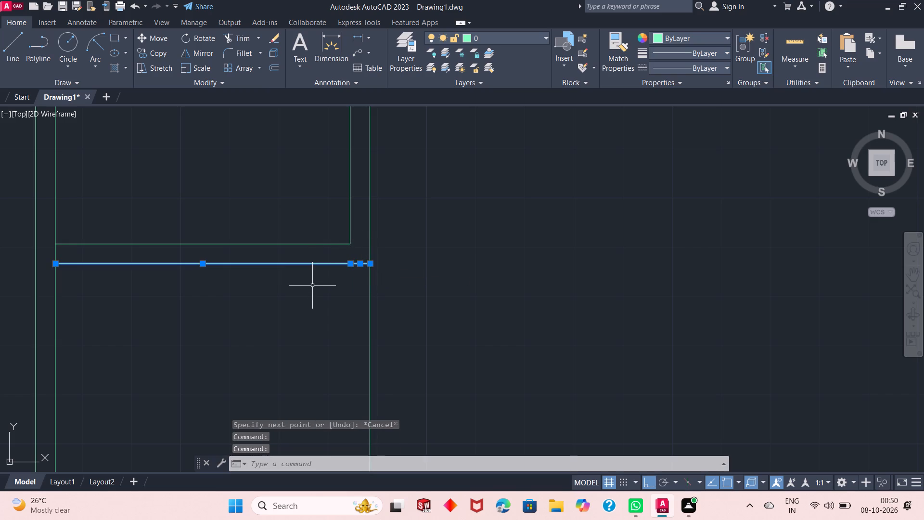
key("j")
key("Return")
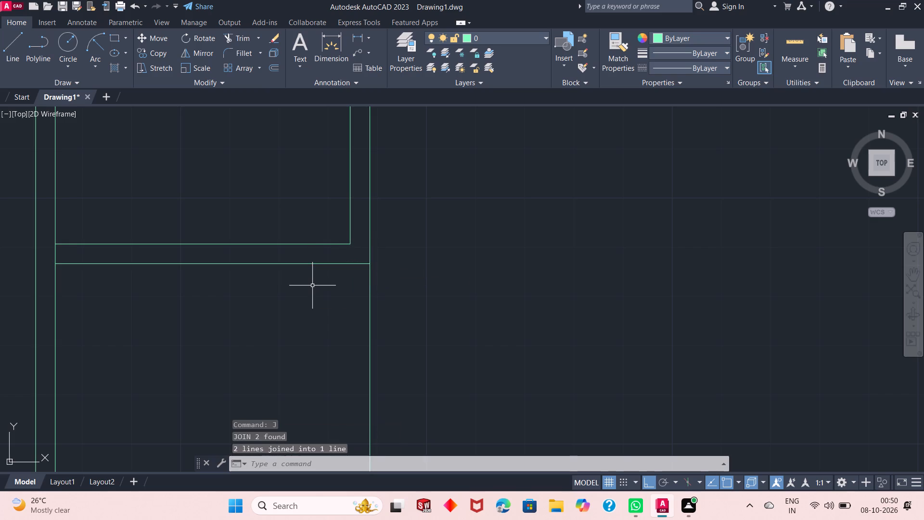
scroll(312, 287, "down", 3)
scroll(312, 246, "down", 2)
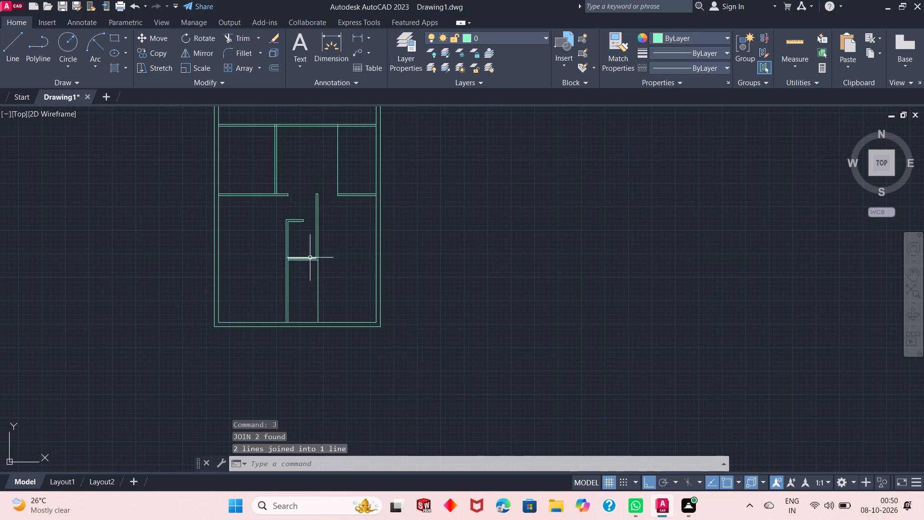
Offset the lower line of the cross partition between the two lower vertical partitions 6'1" downward.
scroll(285, 286, "up", 2)
scroll(346, 288, "up", 1)
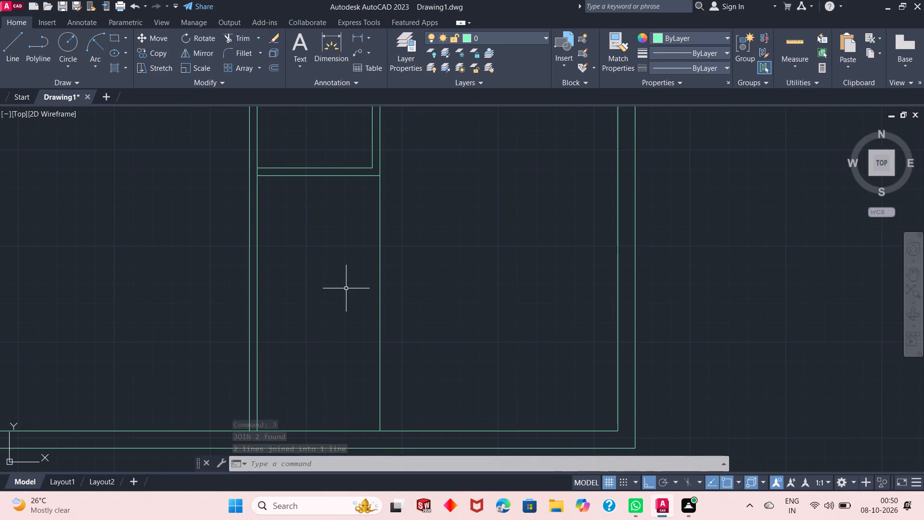
scroll(346, 288, "down", 1)
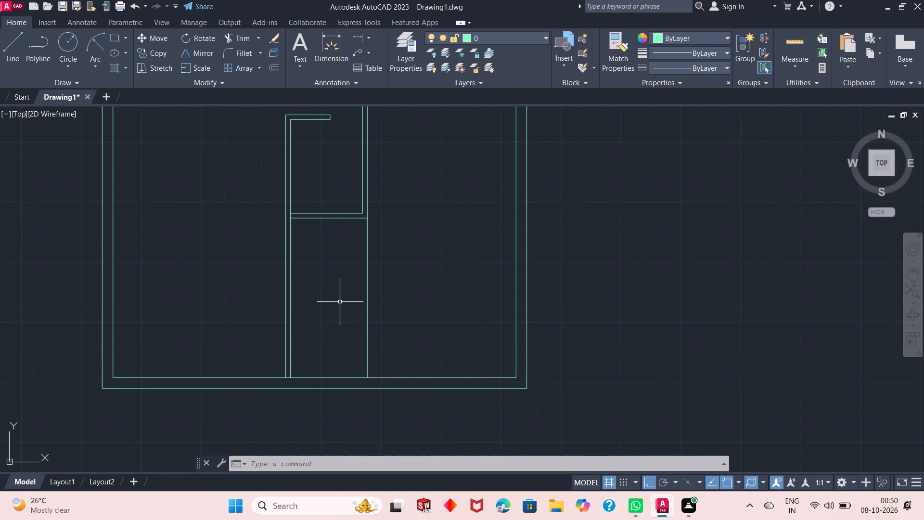
scroll(340, 302, "down", 1)
scroll(340, 302, "up", 1)
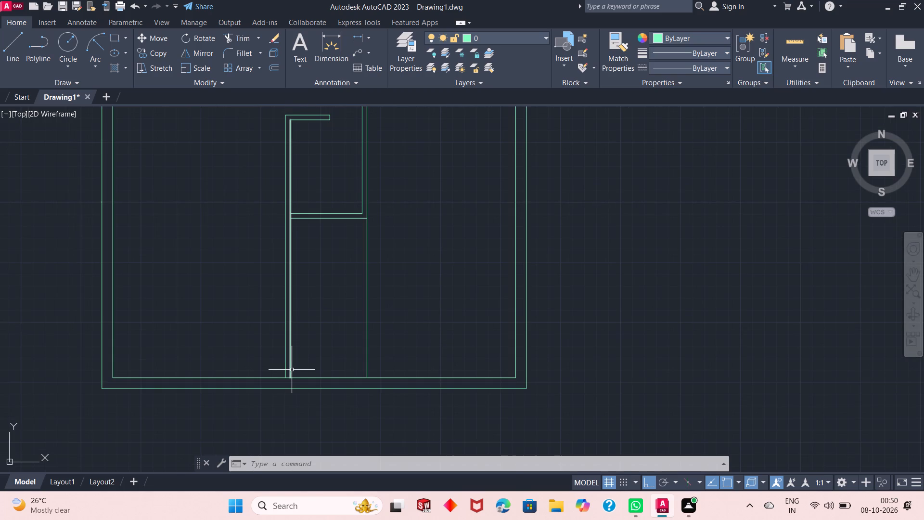
left_click(272, 70)
key("space")
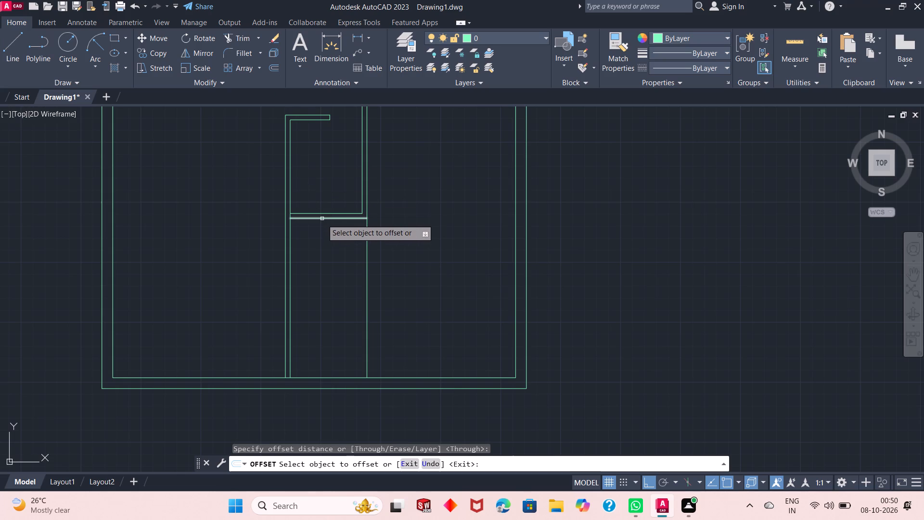
left_click(322, 219)
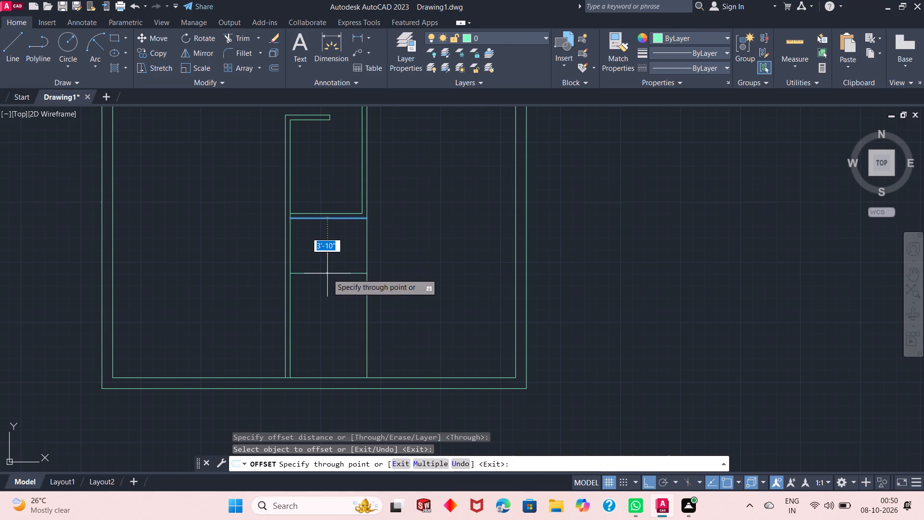
type("6'1\"")
key("Return")
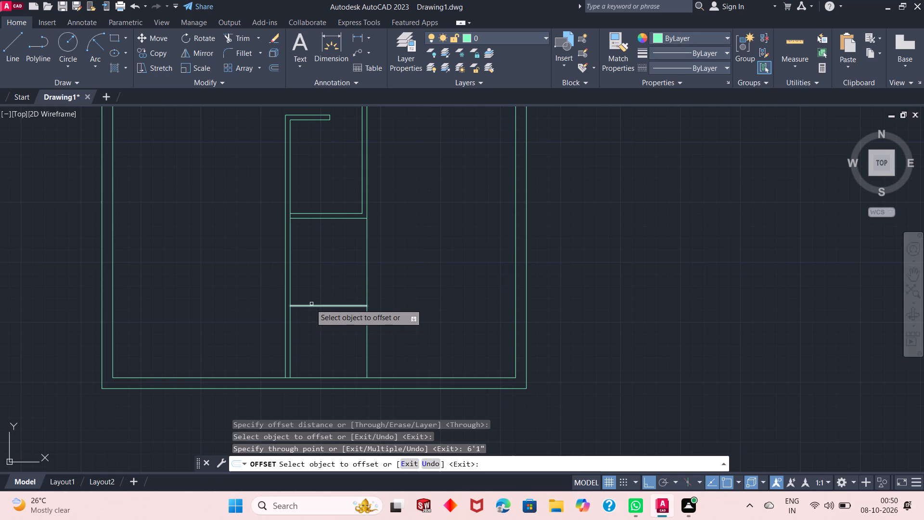
Offset the new line between the lower vertical partitions 9" upward.
left_click(308, 306)
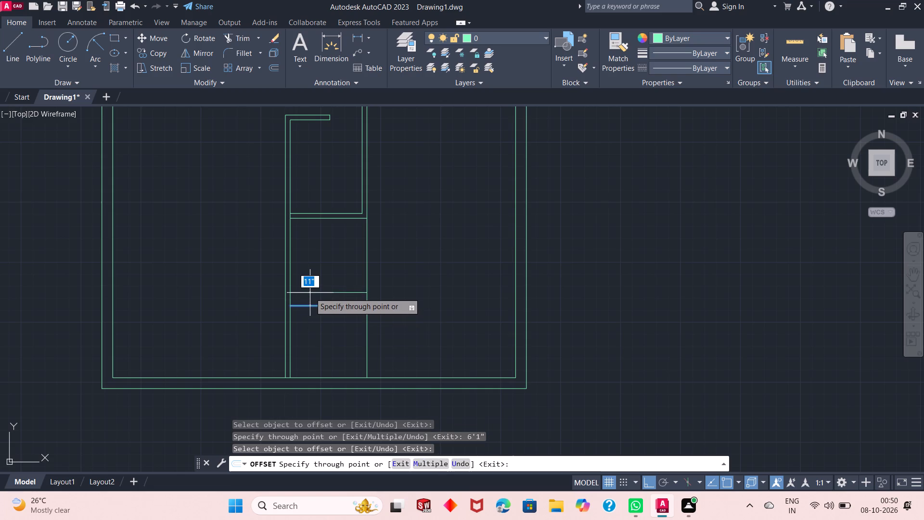
type("9\"")
key("Return")
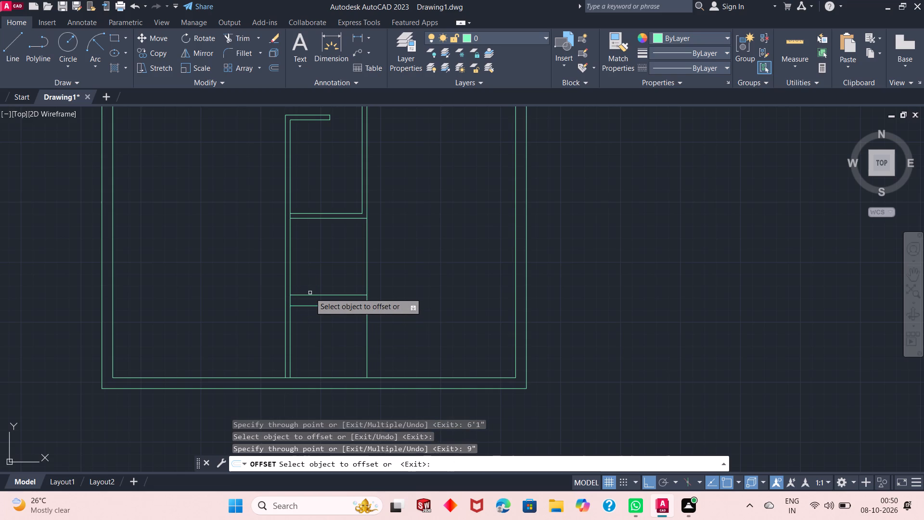
key("Escape")
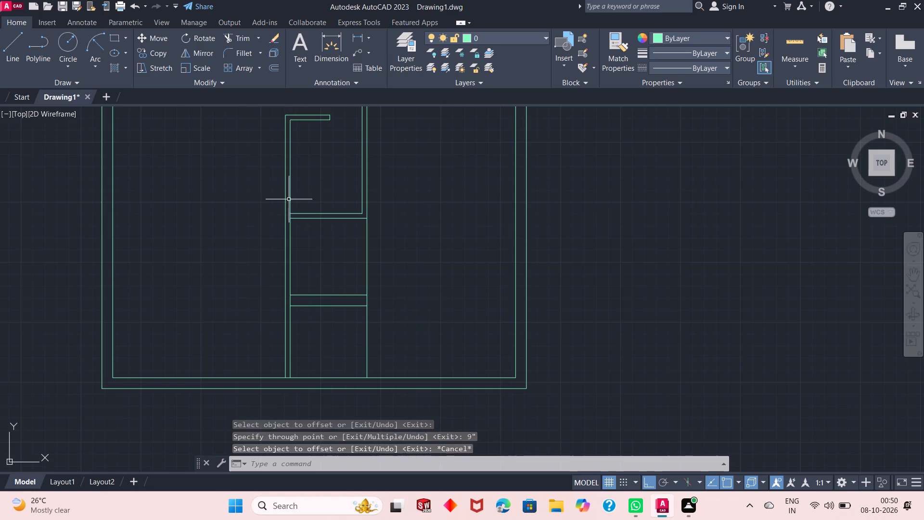
Draw a line from the 9" offset line's left end to the left outer wall's inner face, and erase the short offset line.
left_click(11, 53)
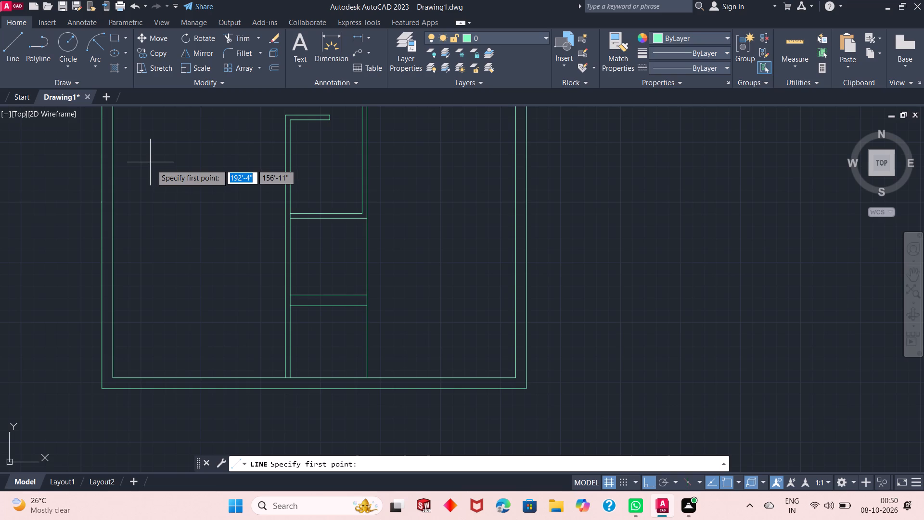
left_click(293, 295)
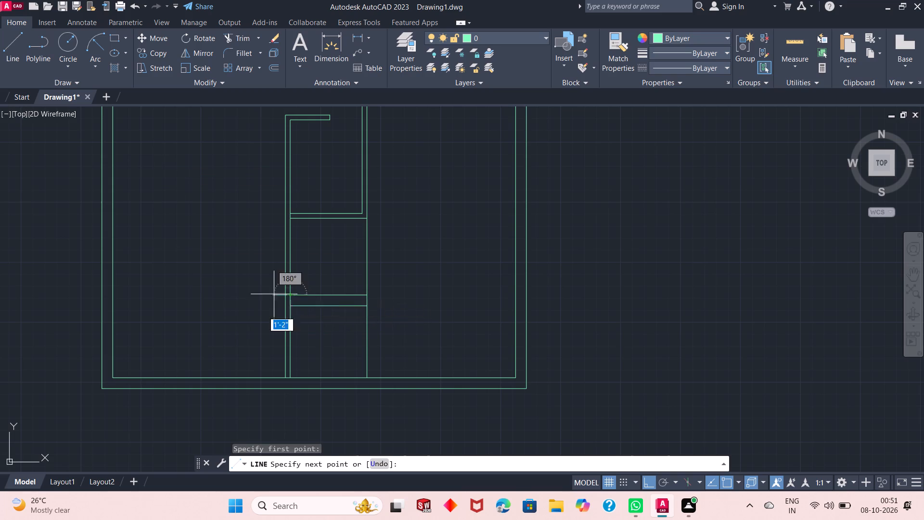
left_click(112, 297)
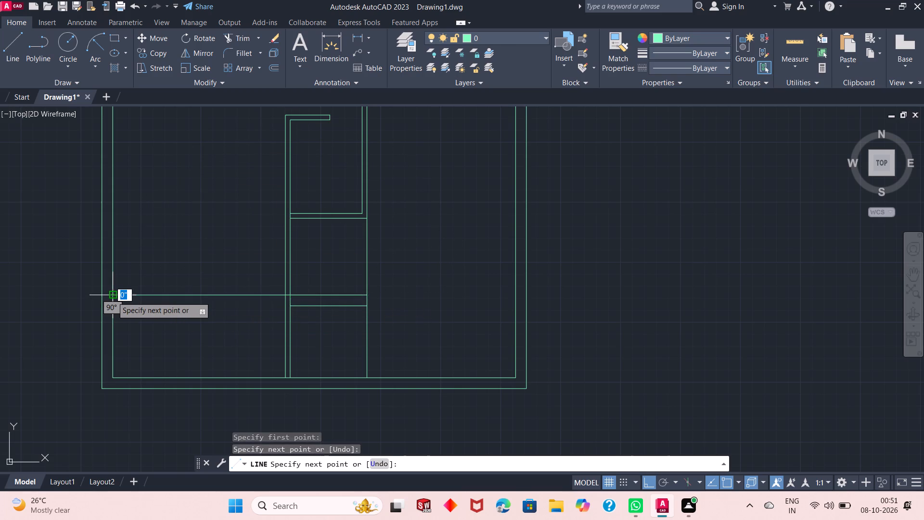
key("Escape")
left_click(325, 294)
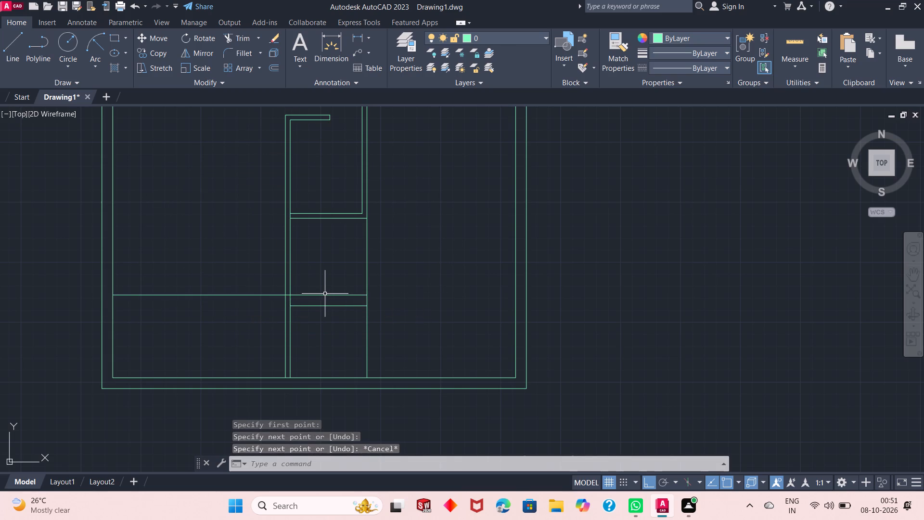
key("Delete")
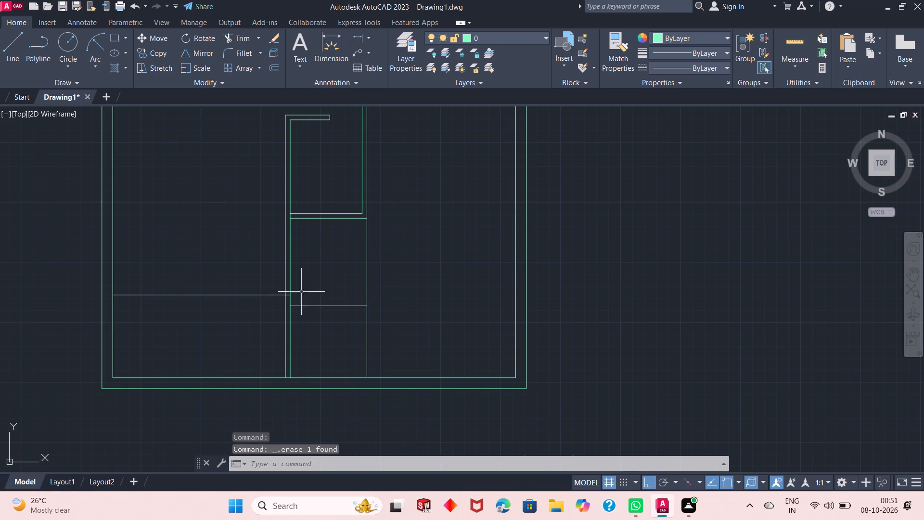
Offset the new horizontal line in the lower-left room 9" downward to form a wall.
left_click(268, 71)
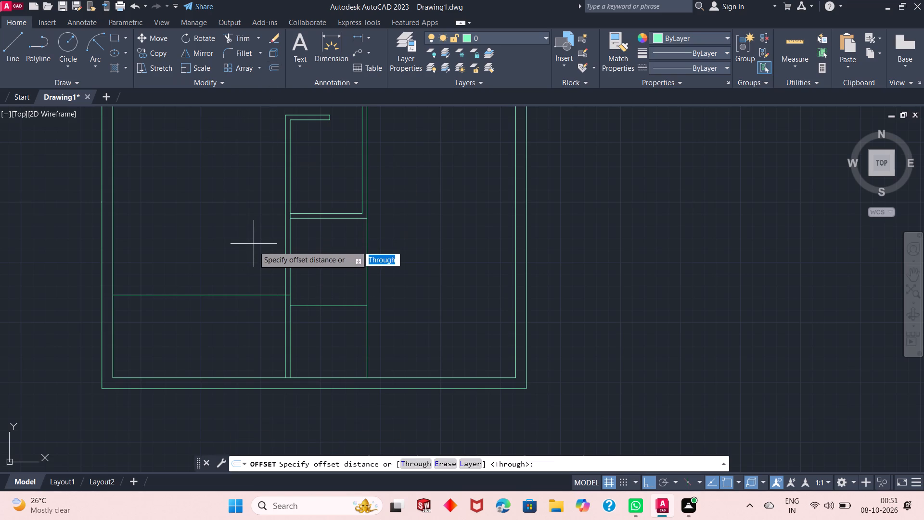
key("space")
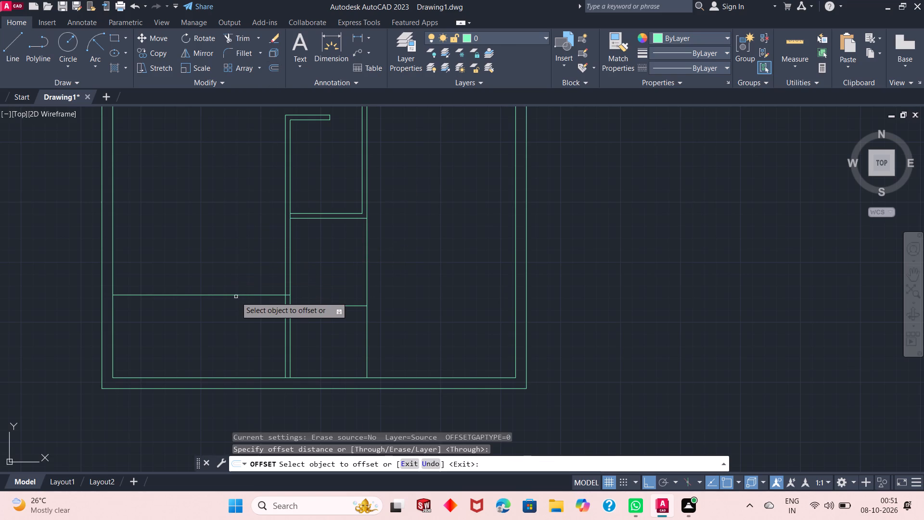
left_click(239, 293)
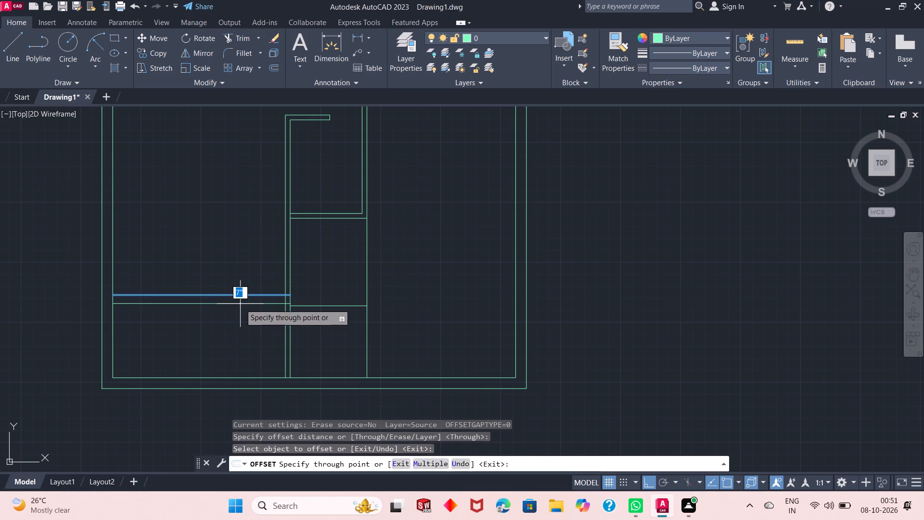
type("9\"")
key("Return")
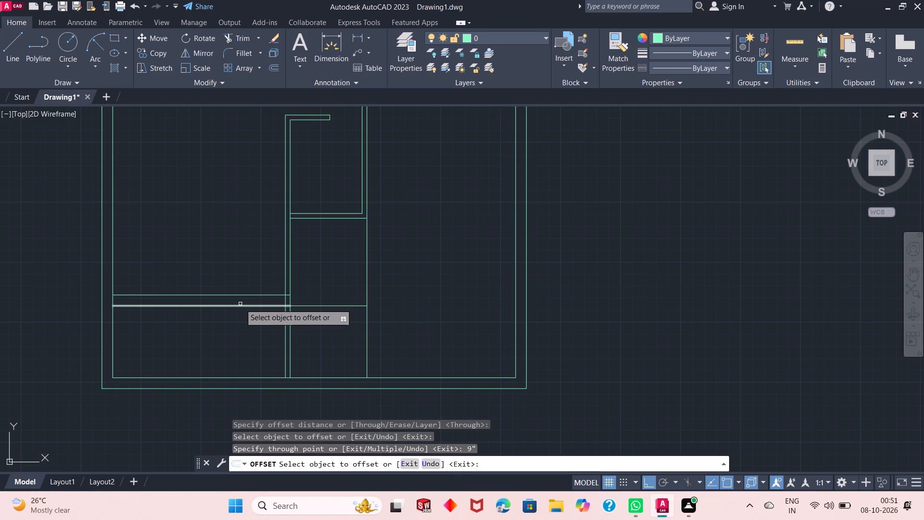
key("Escape")
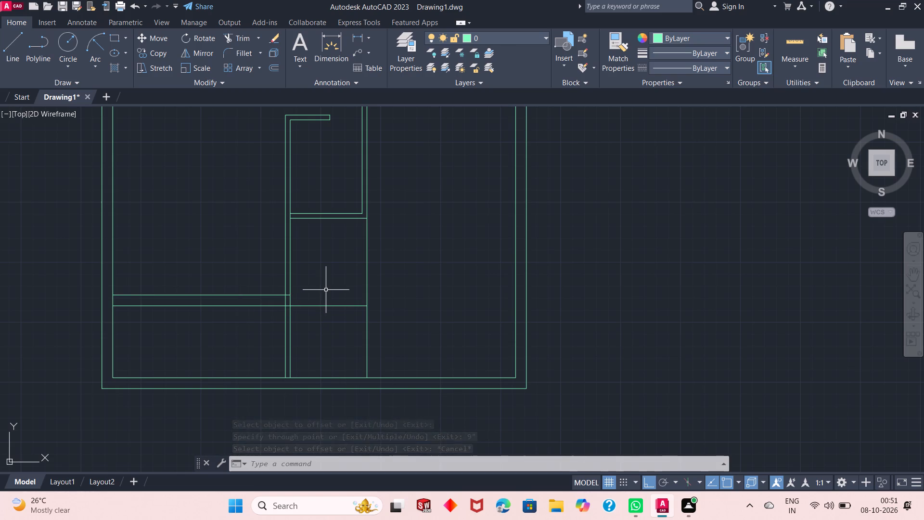
Offset the upper line of the lower-left 9" wall 3'6" upward to mark an opening.
scroll(326, 290, "down", 1)
scroll(326, 290, "up", 1)
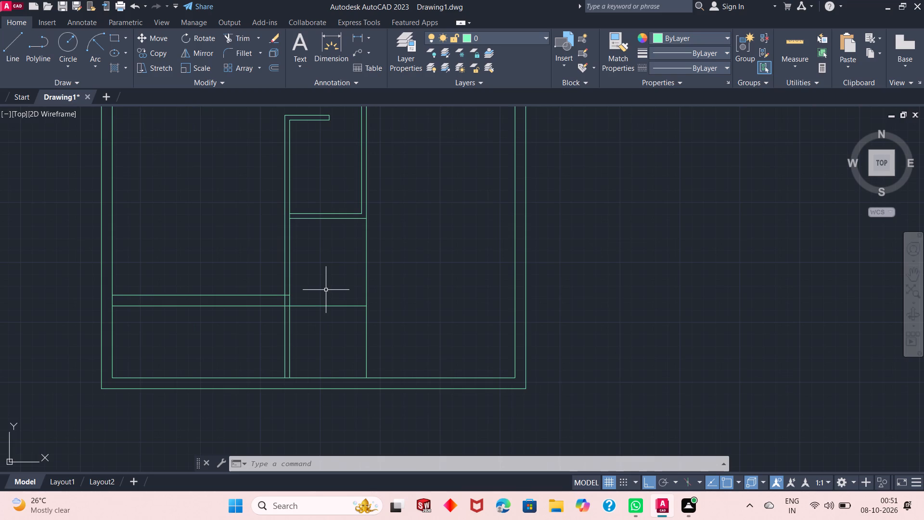
scroll(304, 239, "up", 1)
left_click(272, 73)
key("space")
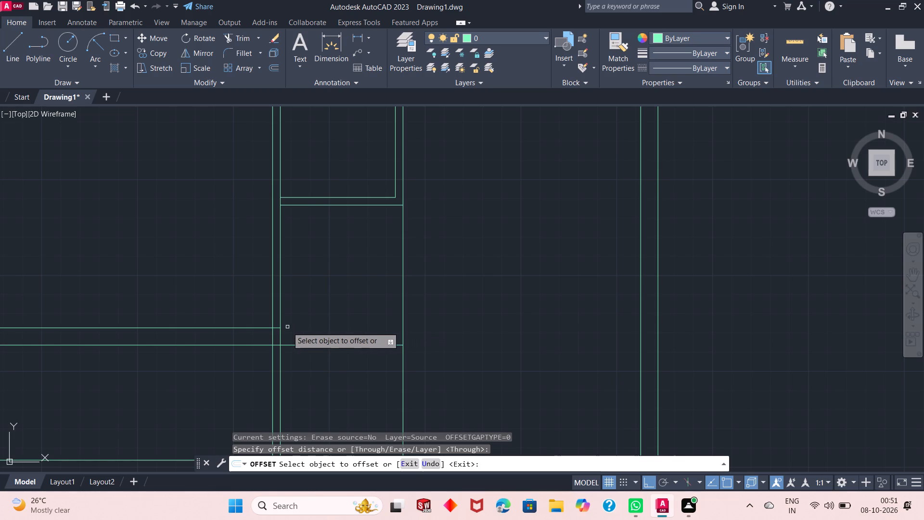
left_click(278, 328)
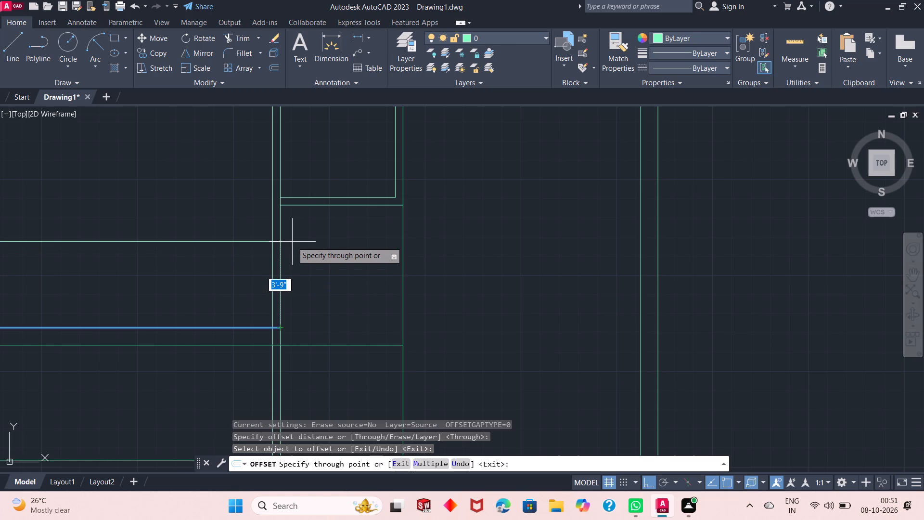
type("3'")
type("6\"")
key("Return")
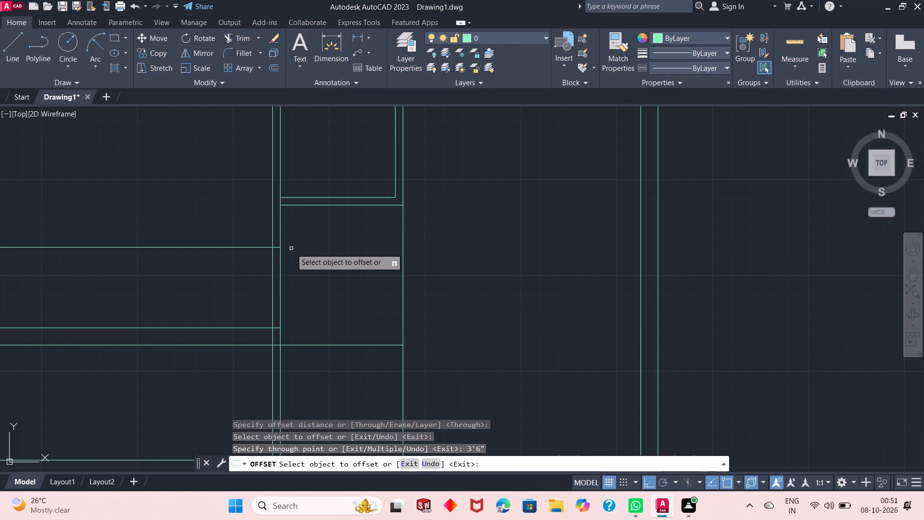
scroll(311, 282, "down", 1)
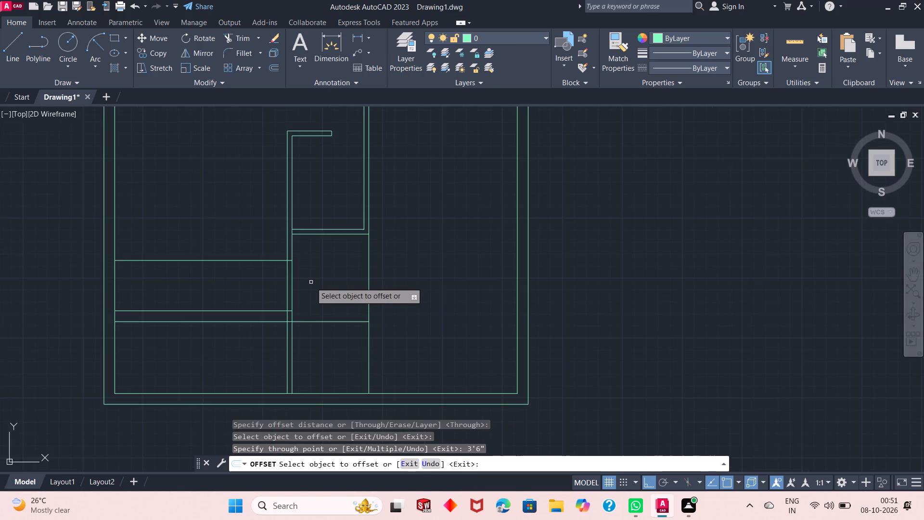
scroll(311, 282, "down", 2)
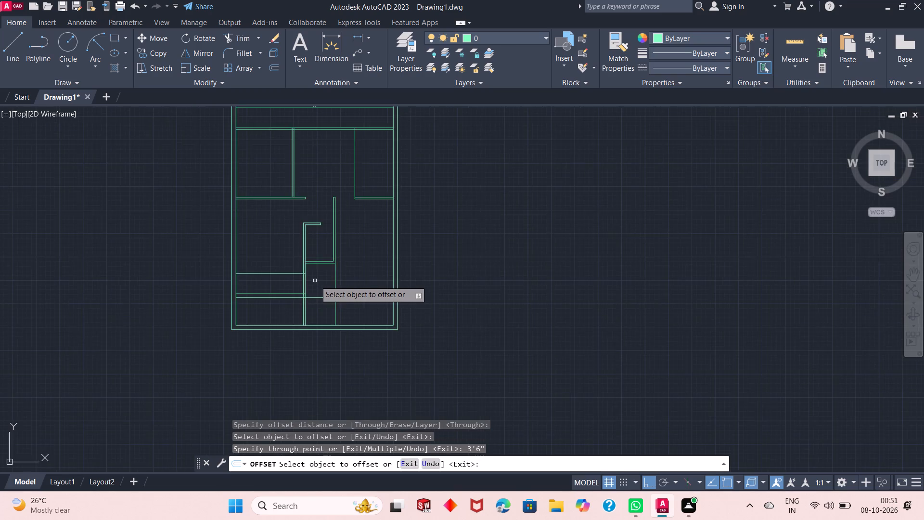
scroll(315, 281, "up", 3)
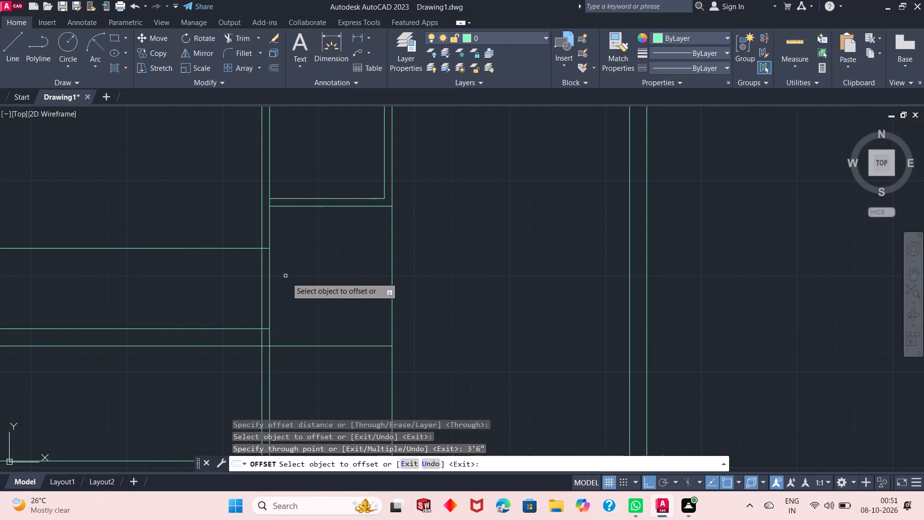
key("Escape")
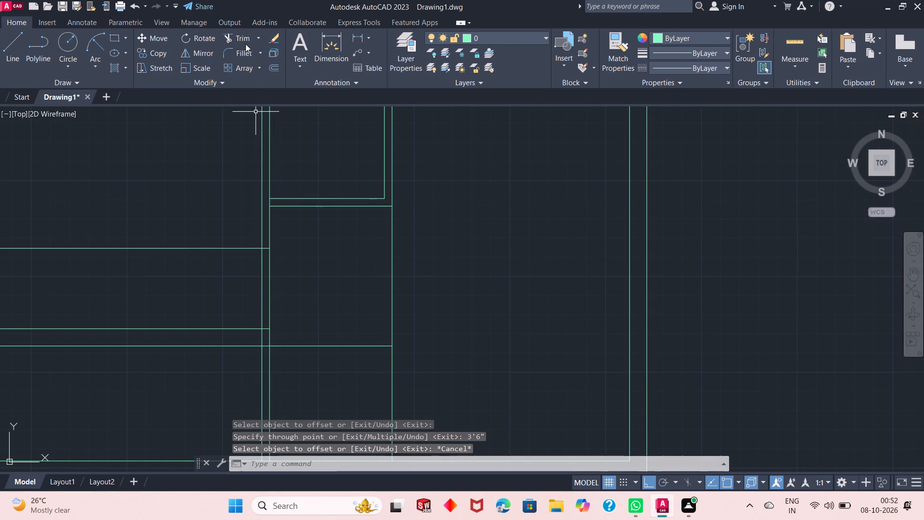
Trim the lower-left vertical partition across the 3'6" opening, and trim the marking line back to the partition's end.
left_click(243, 40)
left_click(290, 280)
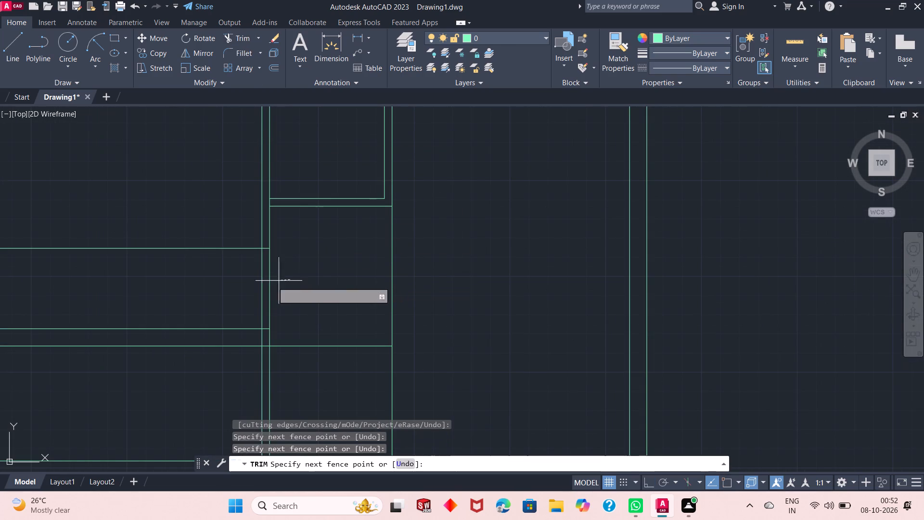
left_click(246, 287)
left_click(245, 276)
left_click(230, 235)
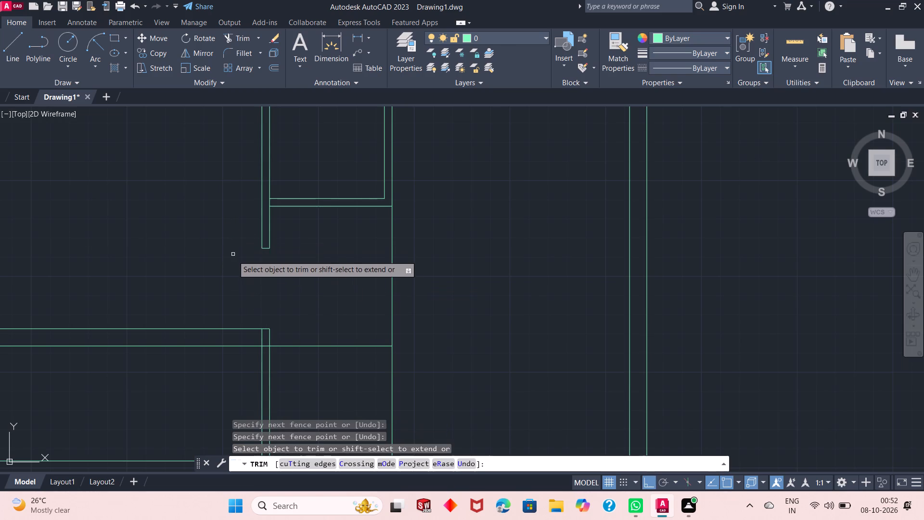
Trim the lower-left vertical partition's left line from the 9" wall's upper line down to the bottom outer wall.
scroll(233, 258, "down", 2)
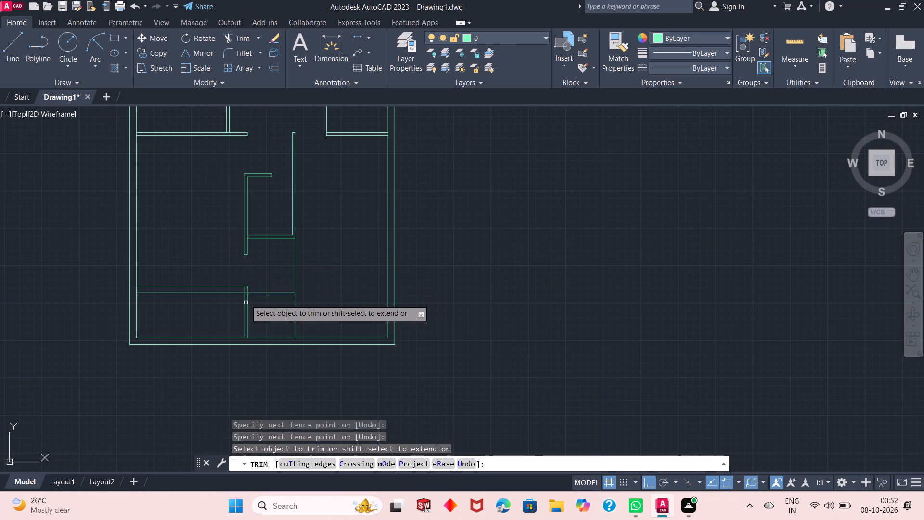
scroll(245, 294, "up", 3)
left_click(245, 274)
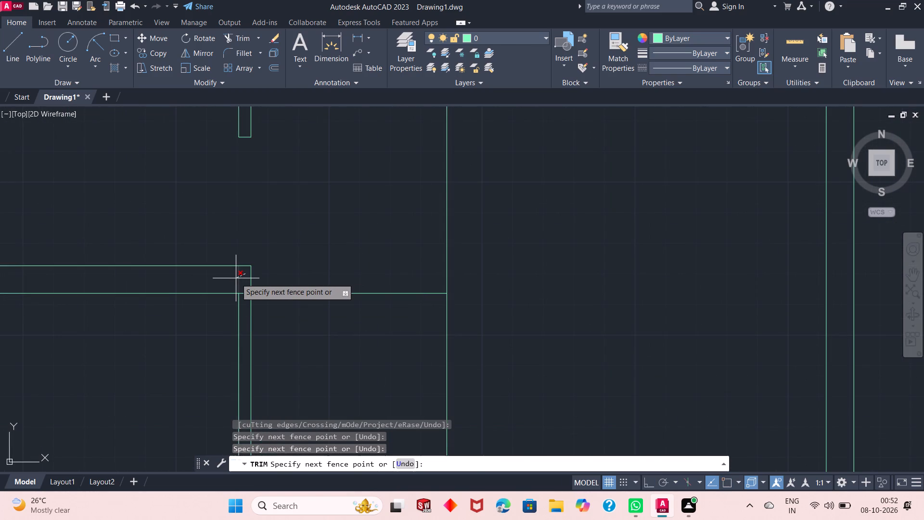
left_click(236, 278)
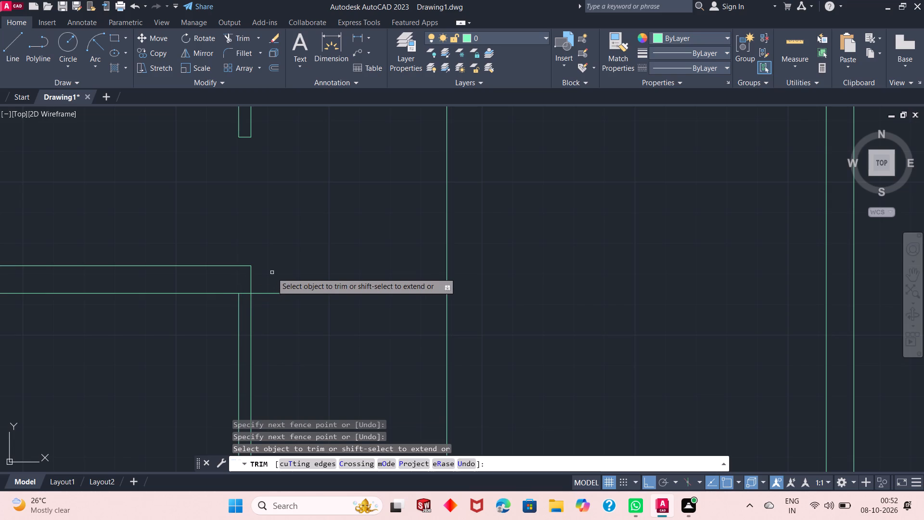
scroll(272, 271, "down", 2)
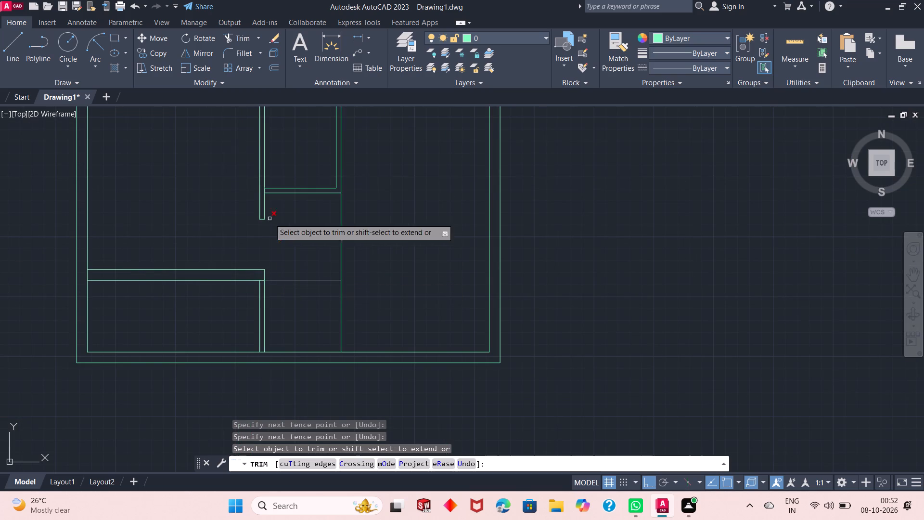
left_click(259, 287)
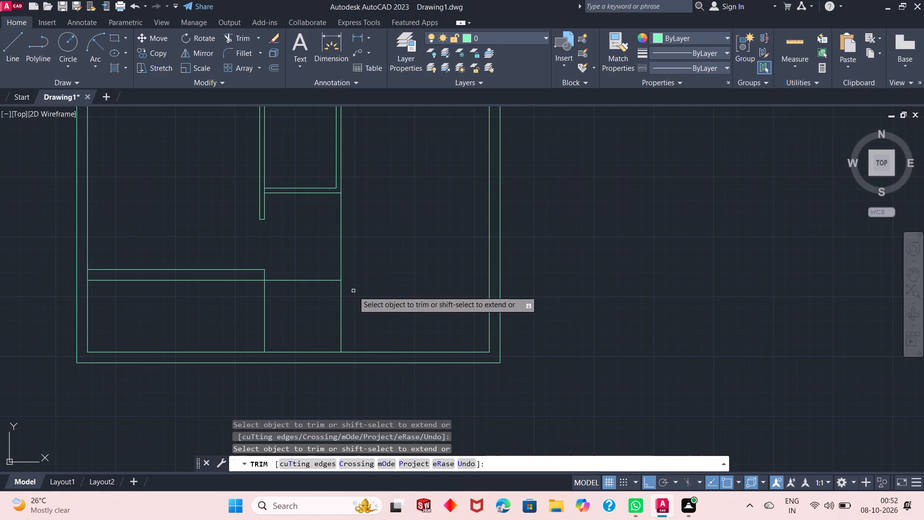
Measure the clear dimensions of the bottom-left room and the left-hand rooms above it.
right_click(412, 263)
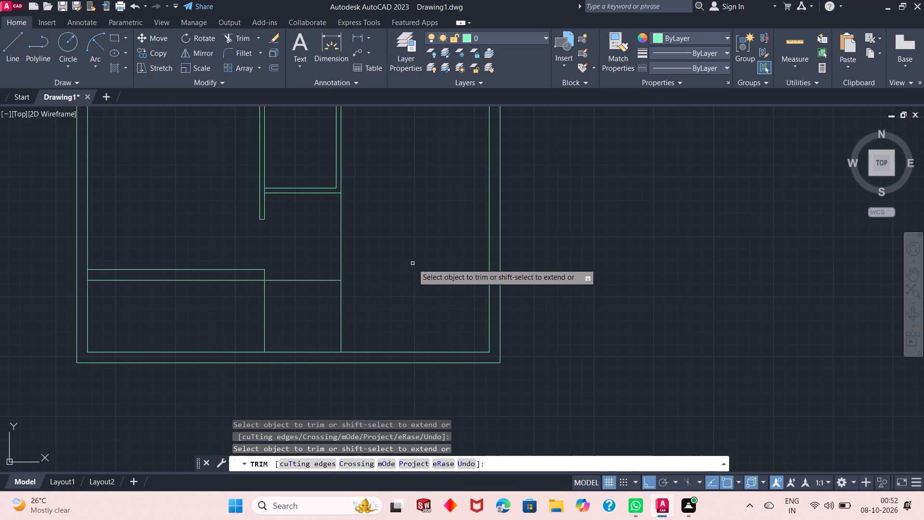
left_click(421, 264)
left_click(425, 271)
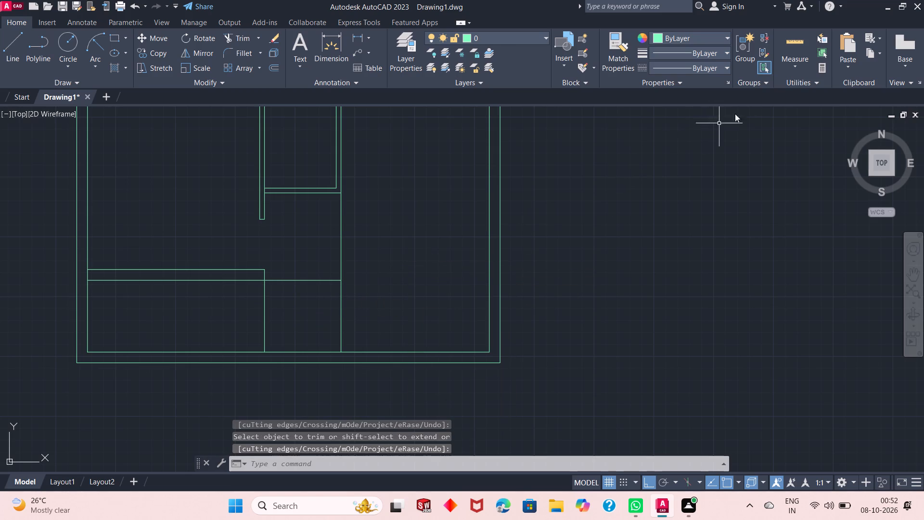
left_click(802, 43)
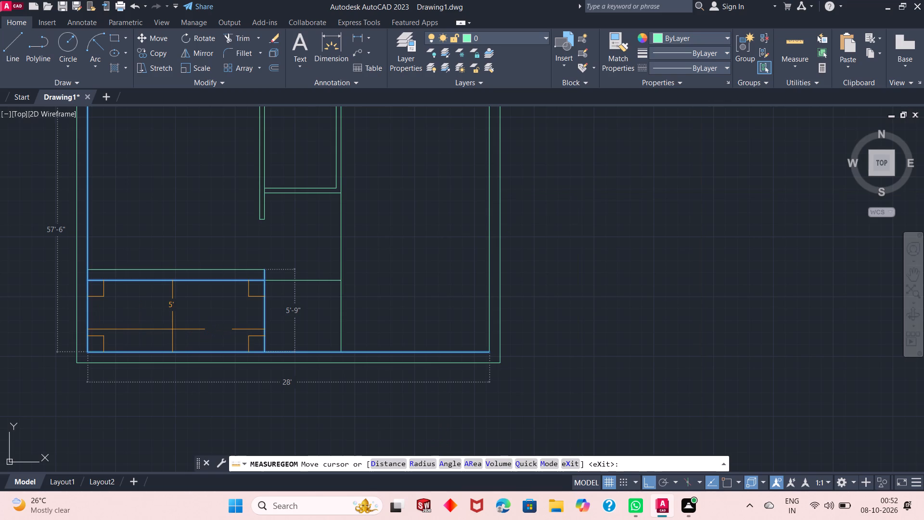
key("Escape")
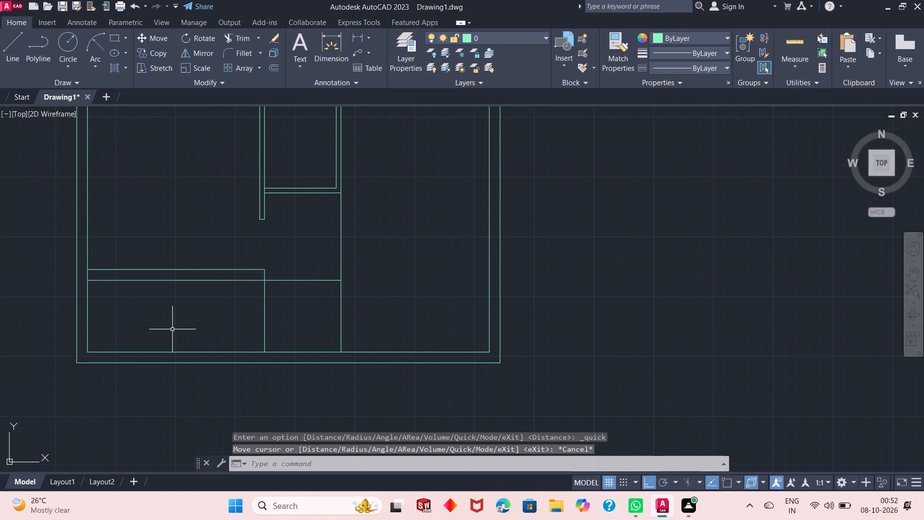
scroll(328, 312, "up", 1)
scroll(327, 313, "down", 3)
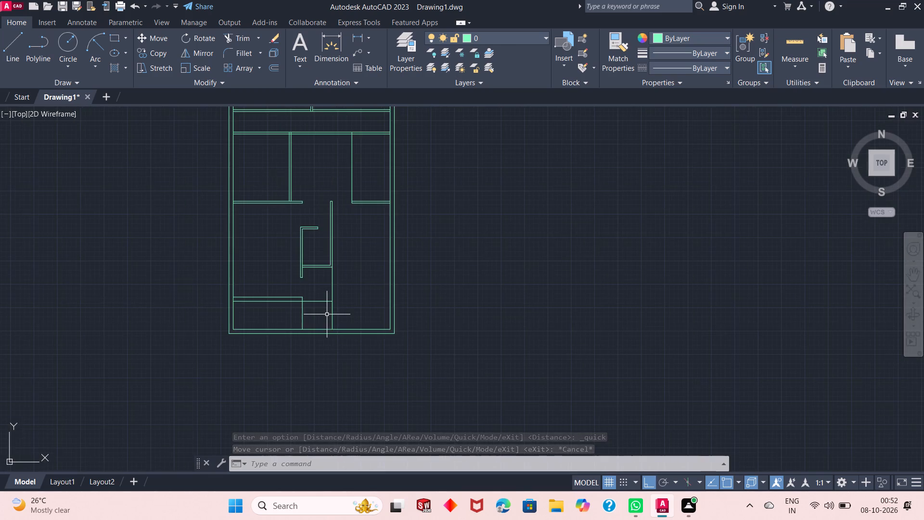
scroll(321, 224, "up", 1)
left_click(789, 38)
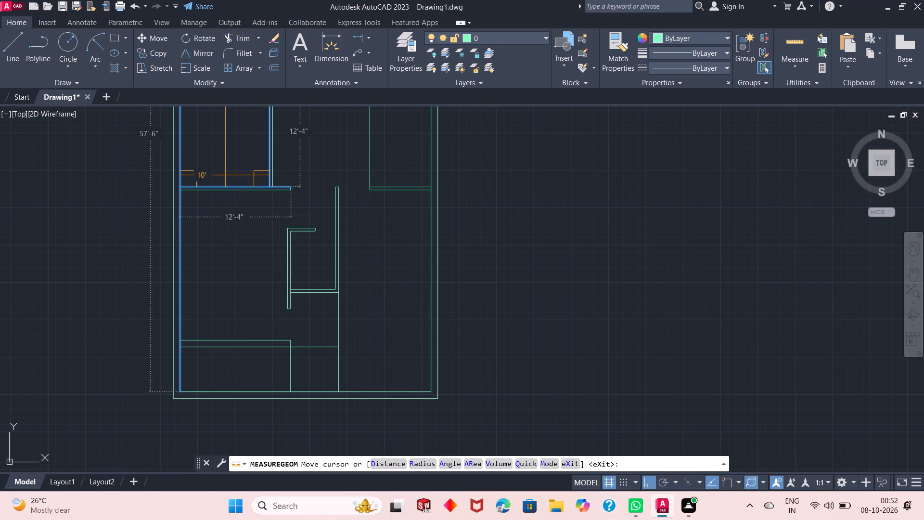
scroll(231, 180, "up", 2)
scroll(231, 180, "down", 3)
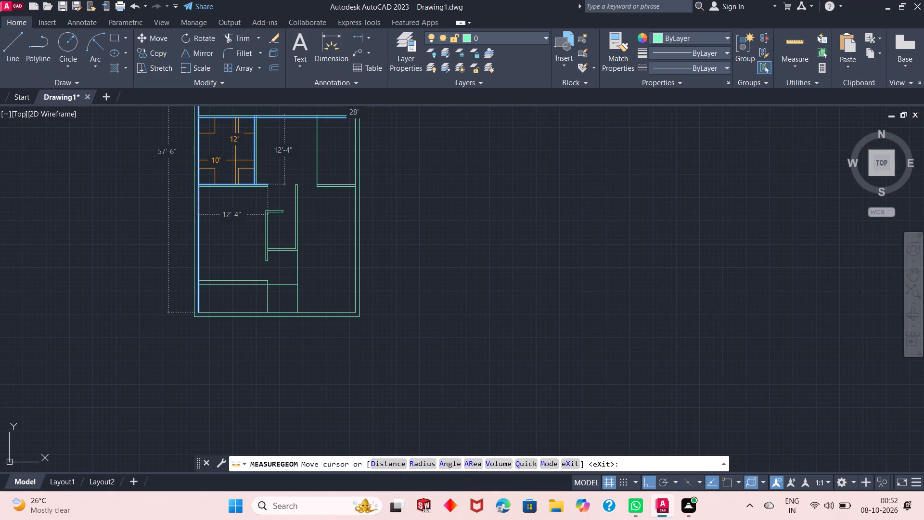
scroll(248, 225, "up", 2)
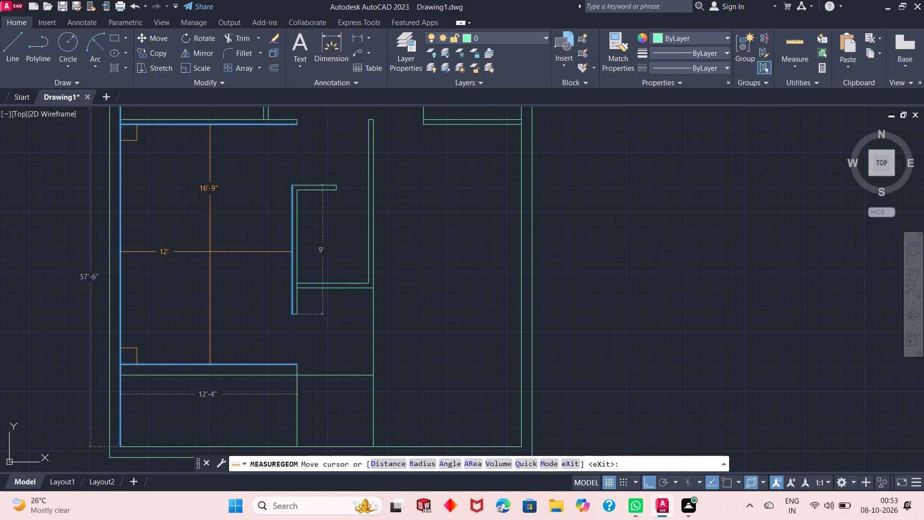
key("Escape")
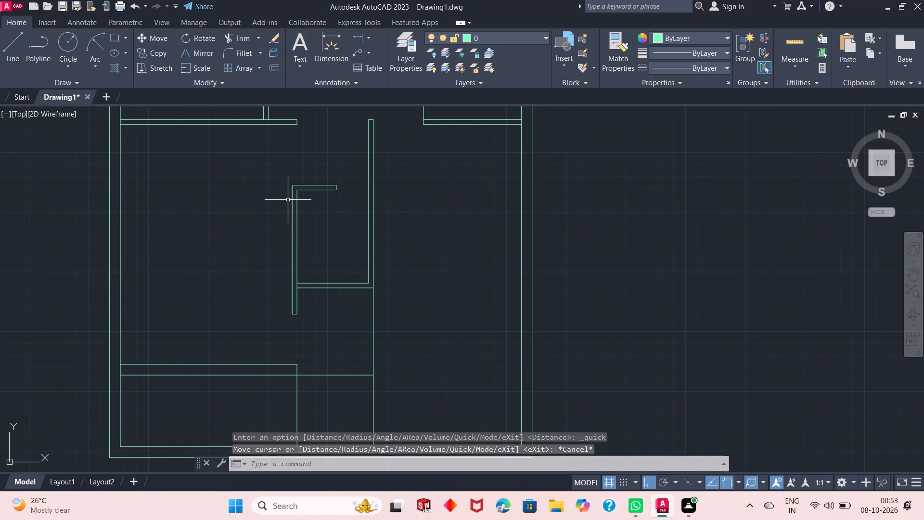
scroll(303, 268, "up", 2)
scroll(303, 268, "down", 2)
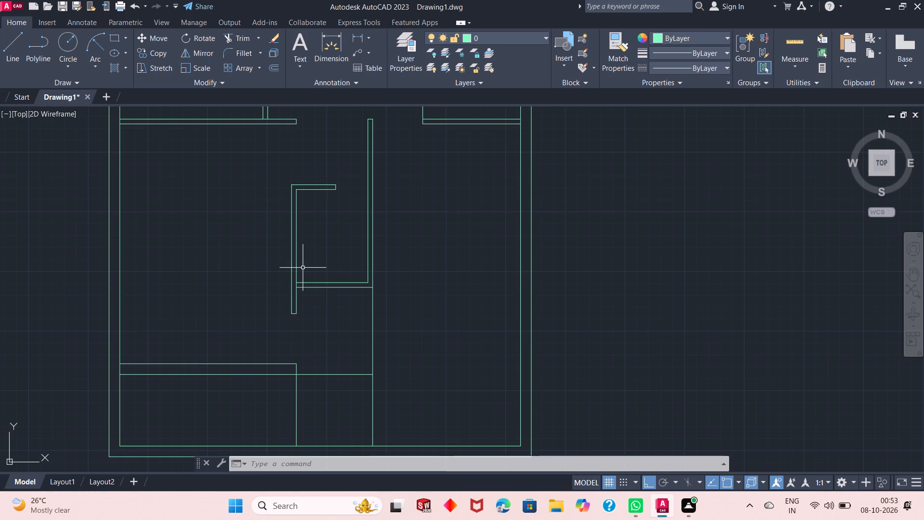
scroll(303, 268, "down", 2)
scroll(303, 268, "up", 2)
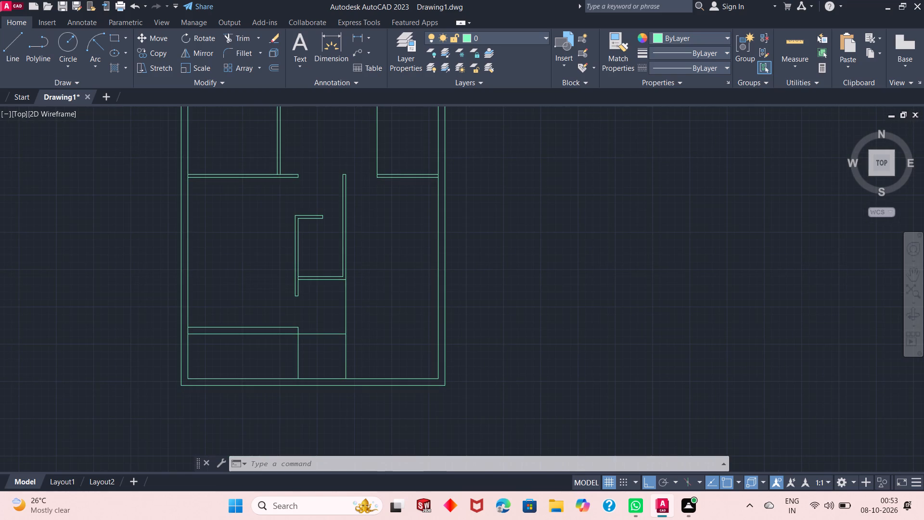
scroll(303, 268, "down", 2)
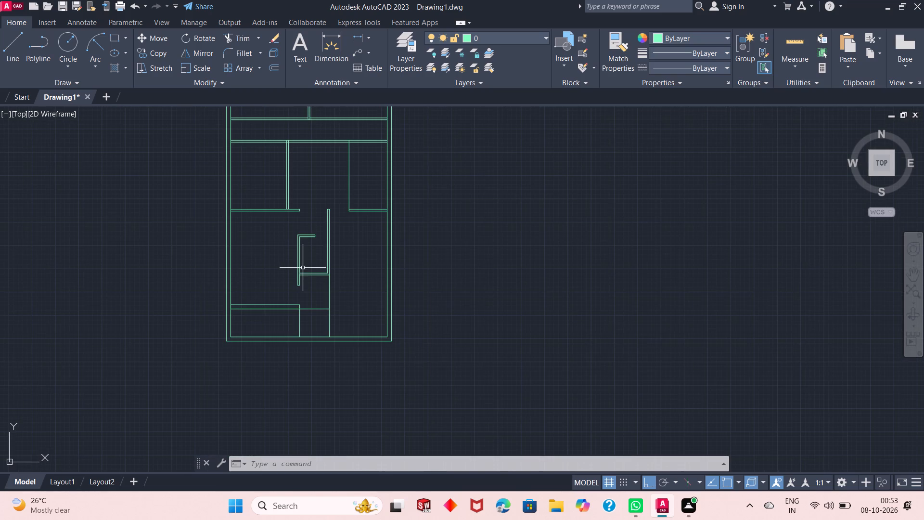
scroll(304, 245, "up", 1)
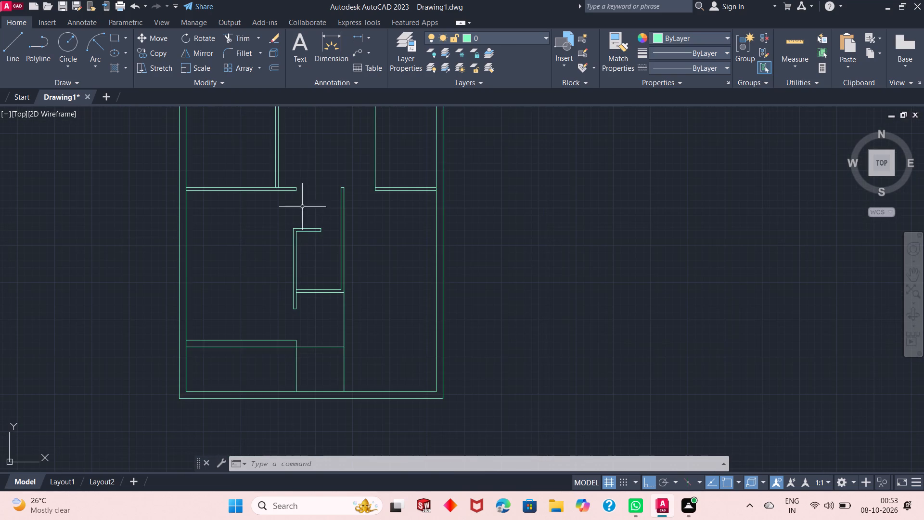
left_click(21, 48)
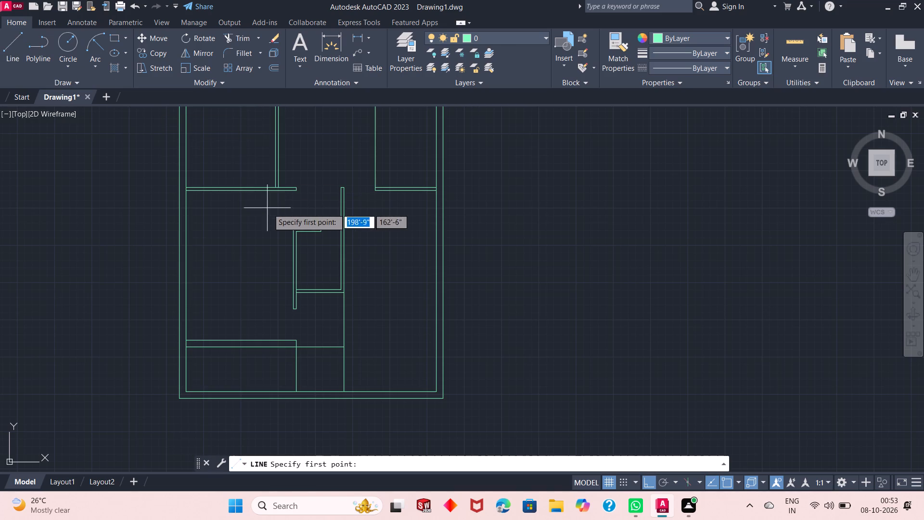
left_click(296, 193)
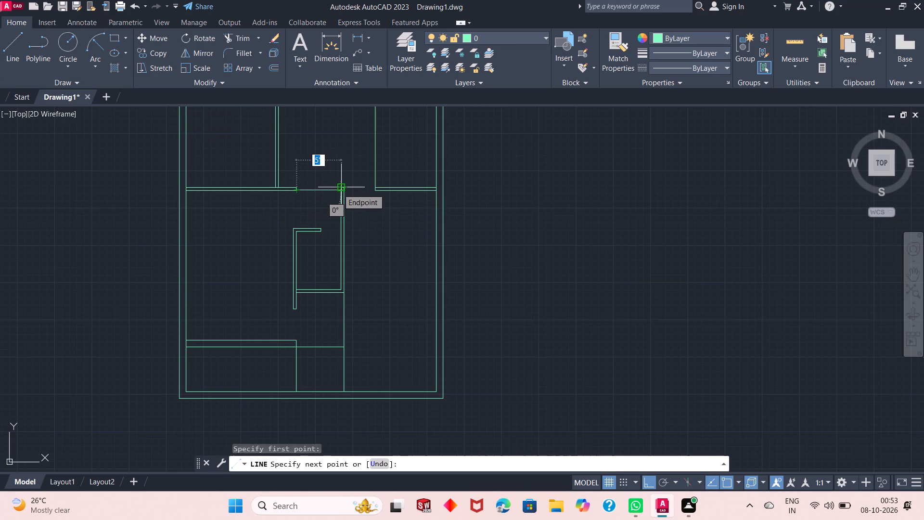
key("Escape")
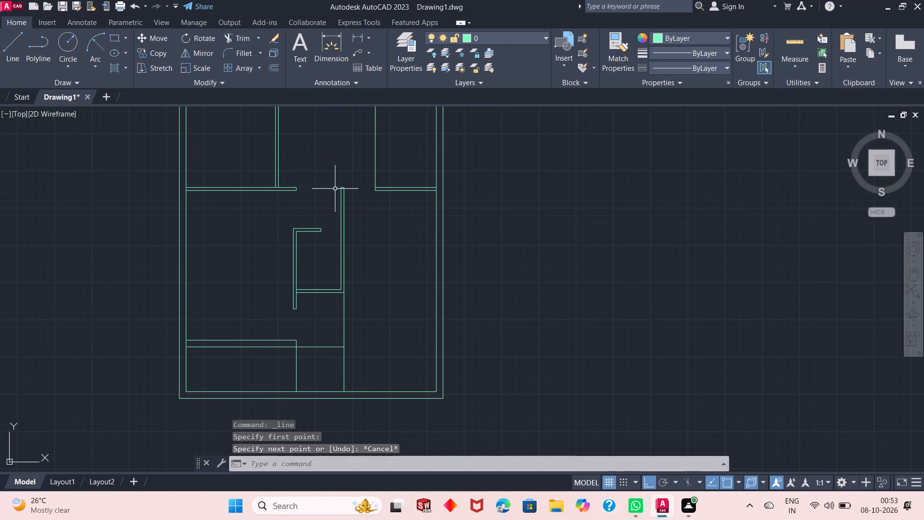
Offset the lower line of the horizontal partition above the left middle room 16' downward.
left_click(269, 71)
key("Return")
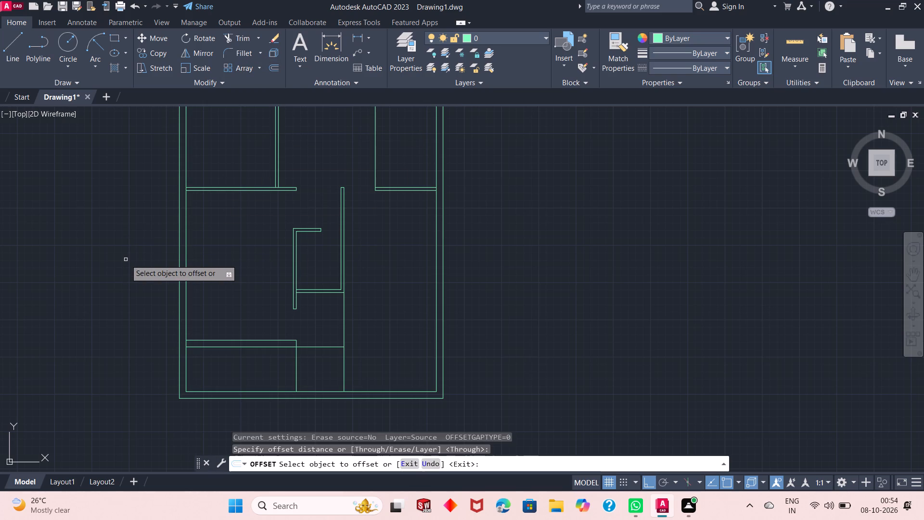
left_click(210, 191)
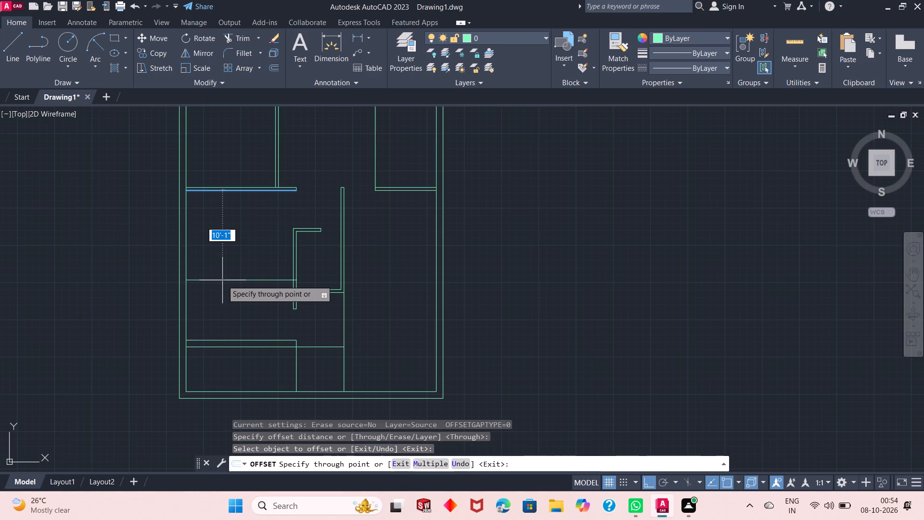
type("16")
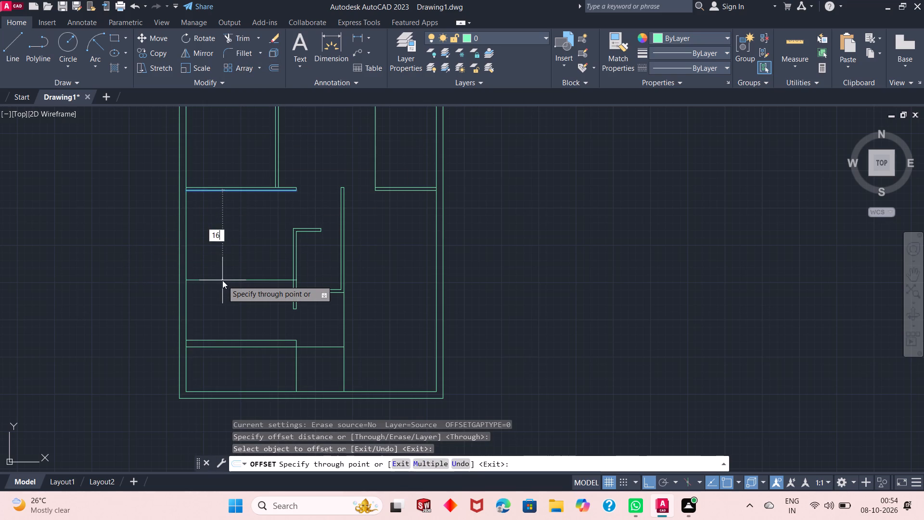
key("apostrophe")
key("Return")
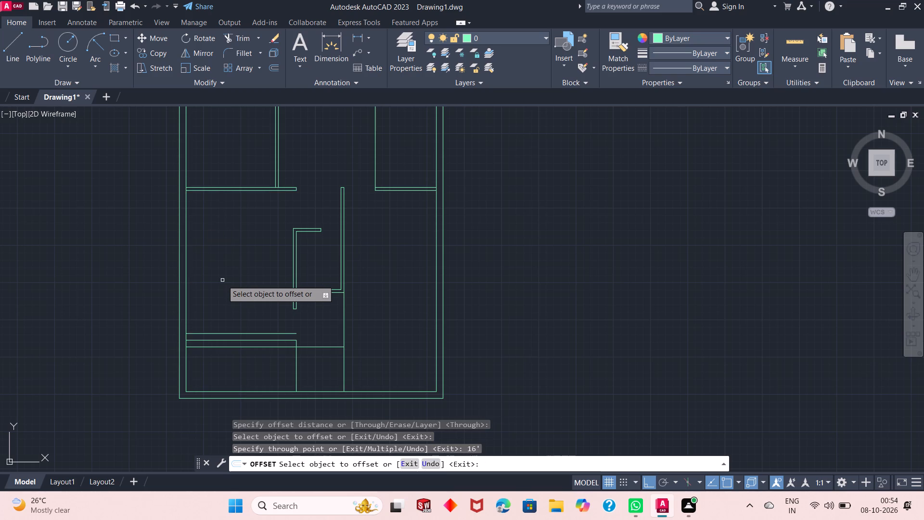
scroll(244, 343, "down", 2)
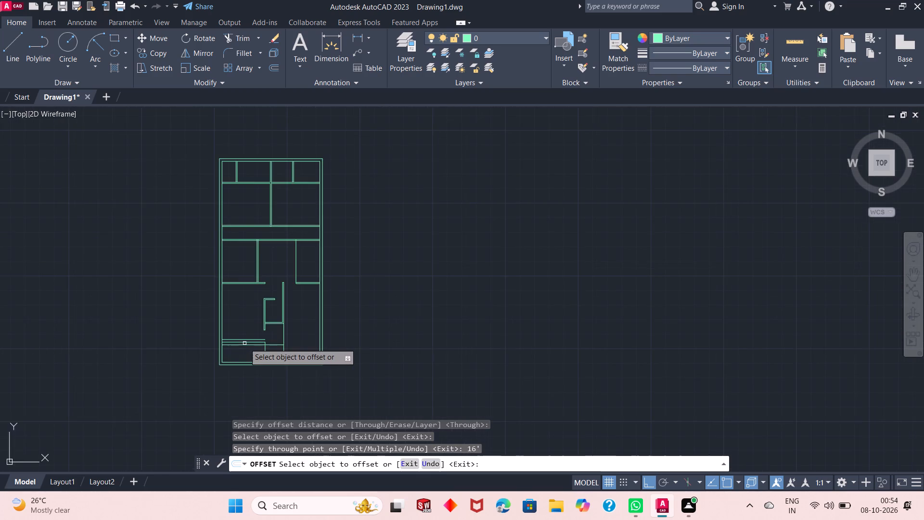
scroll(244, 343, "up", 5)
scroll(244, 344, "down", 1)
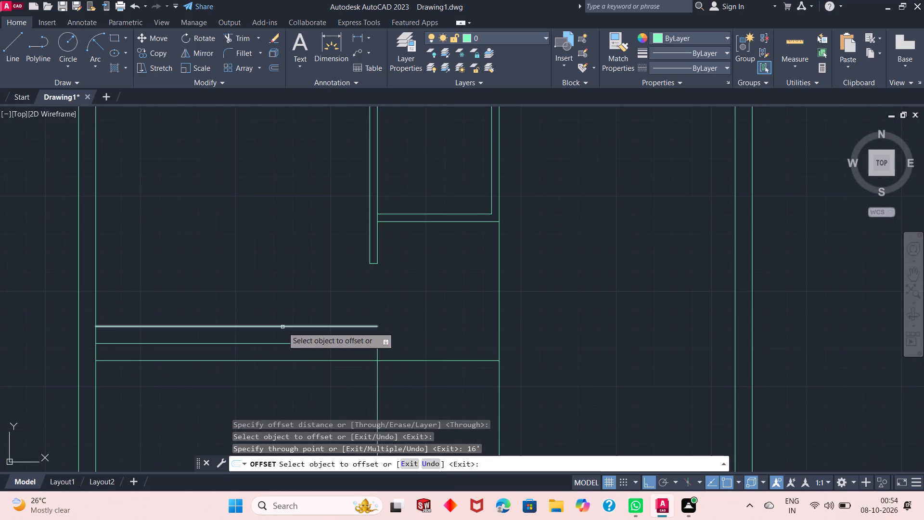
left_click(282, 327)
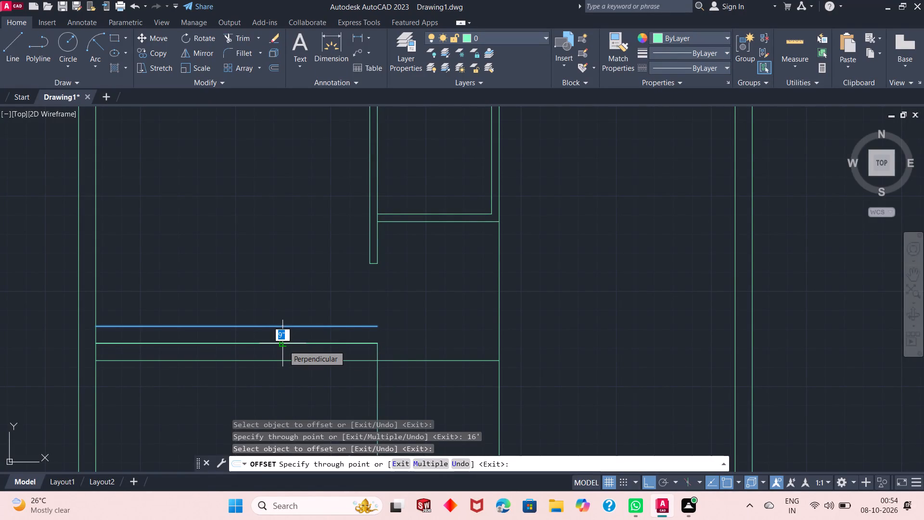
key("Escape")
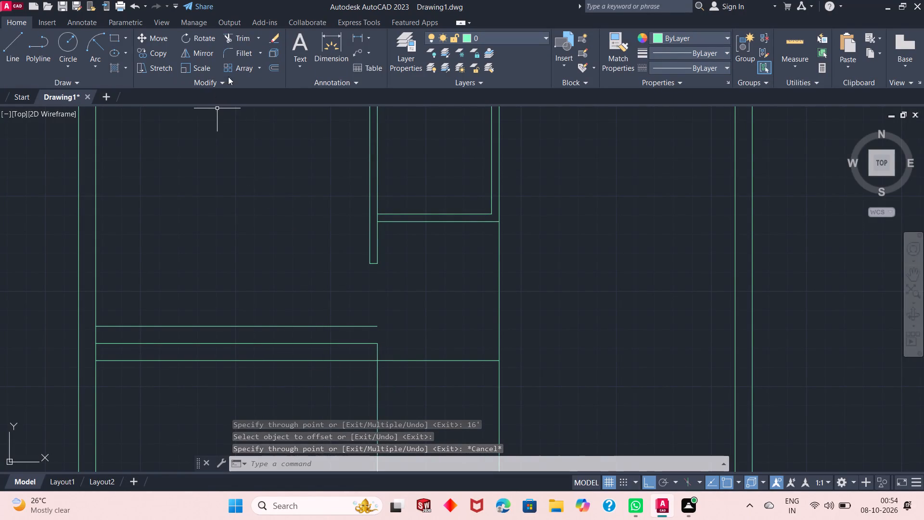
Draw a 9" vertical line joining the right end of the new offset line to the wall line below it.
left_click(19, 49)
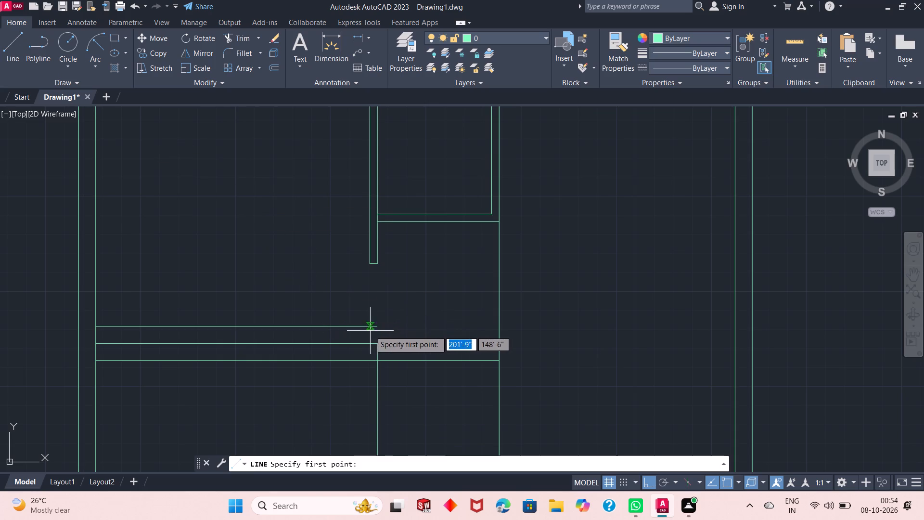
left_click(374, 328)
left_click(379, 346)
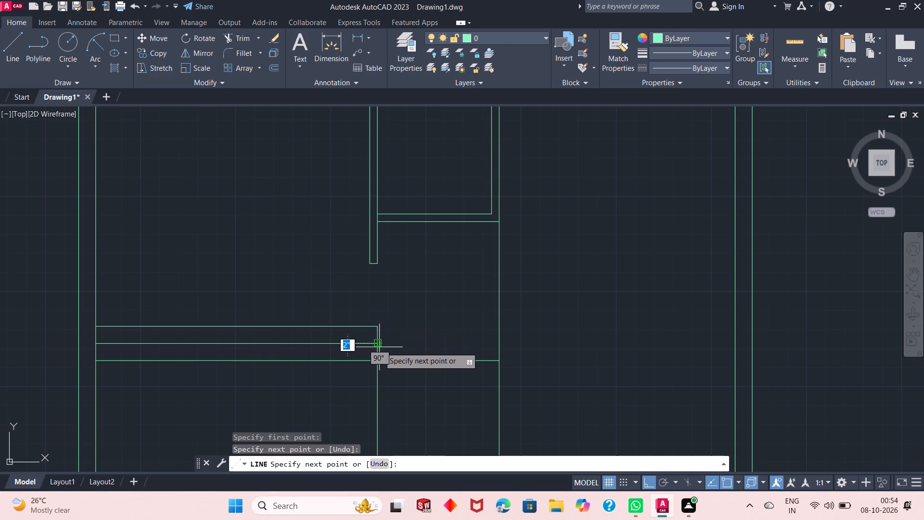
key("Escape")
key("Escape")
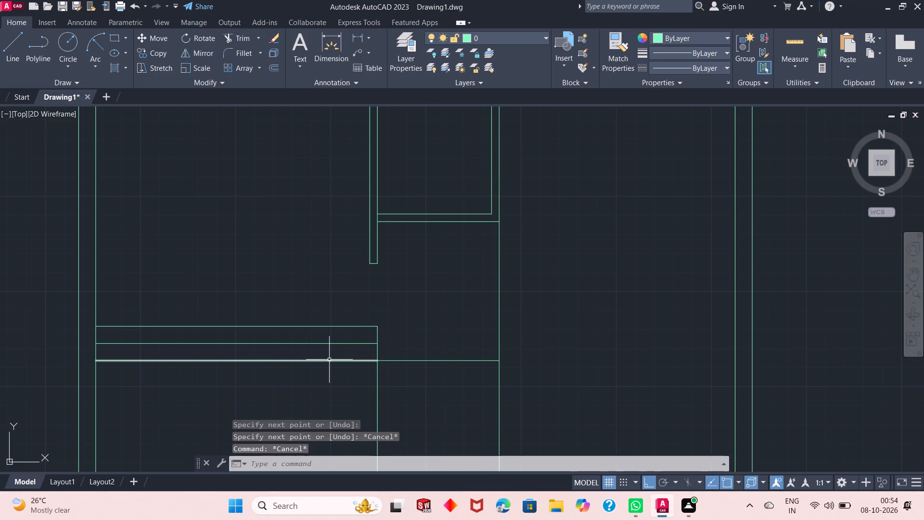
Delete the lowest of the three horizontal lines in the lower-left room, left of the vertical partition line.
left_click(329, 360)
key("Delete")
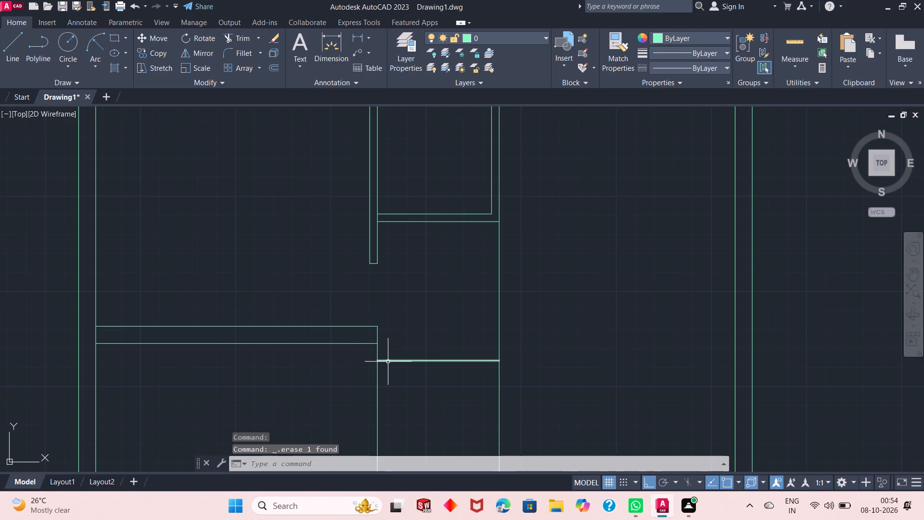
Offset the short horizontal line between the two vertical partition lines near the plan's bottom 9" upward.
scroll(403, 363, "down", 1)
scroll(403, 363, "up", 1)
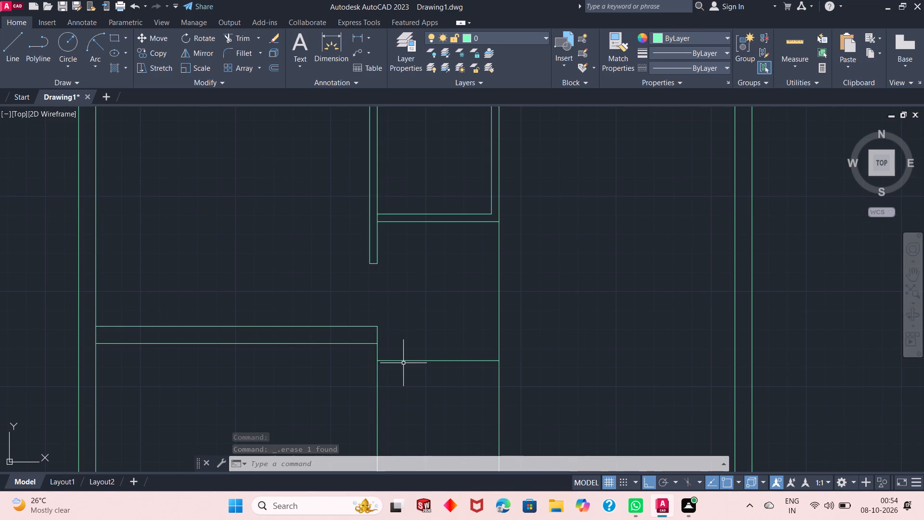
scroll(403, 363, "down", 1)
scroll(403, 363, "up", 1)
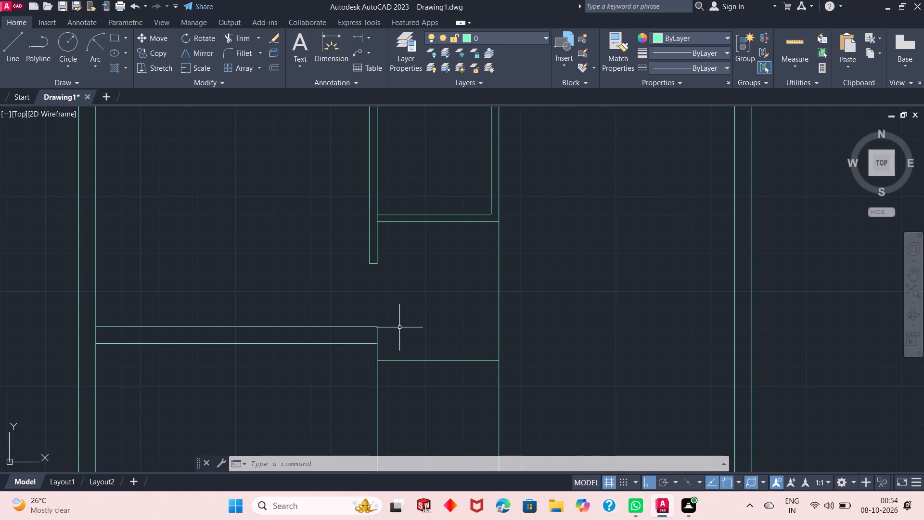
scroll(399, 331, "down", 1)
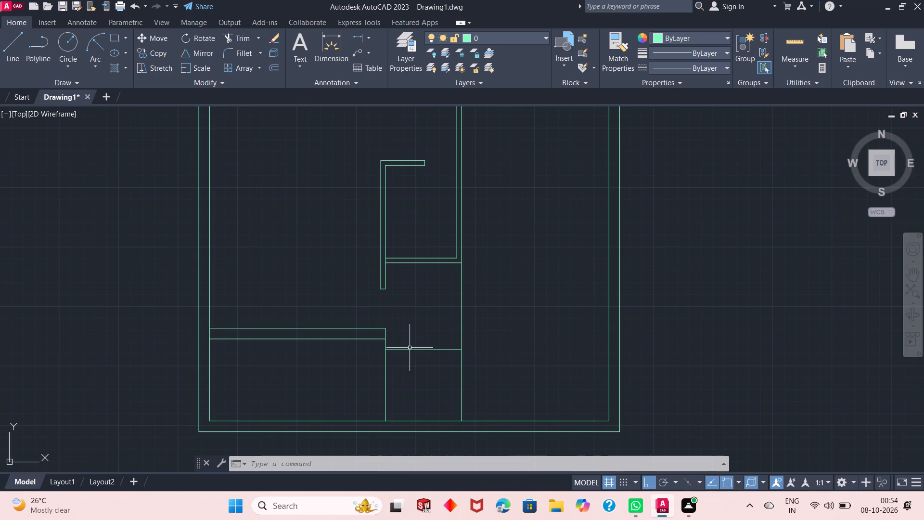
left_click(275, 69)
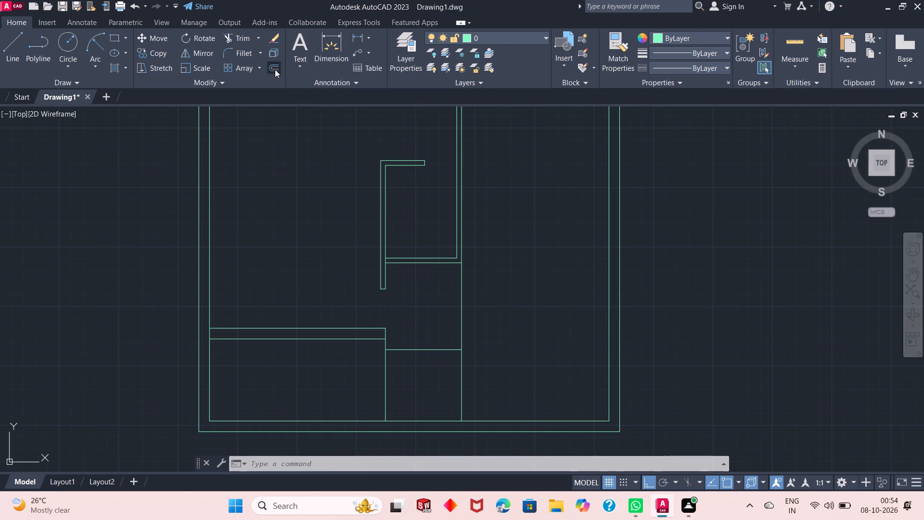
key("space")
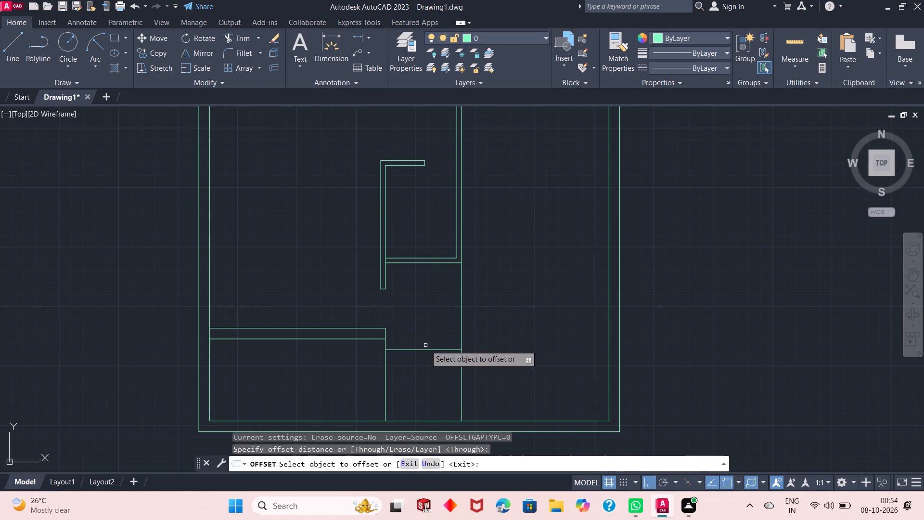
left_click(425, 351)
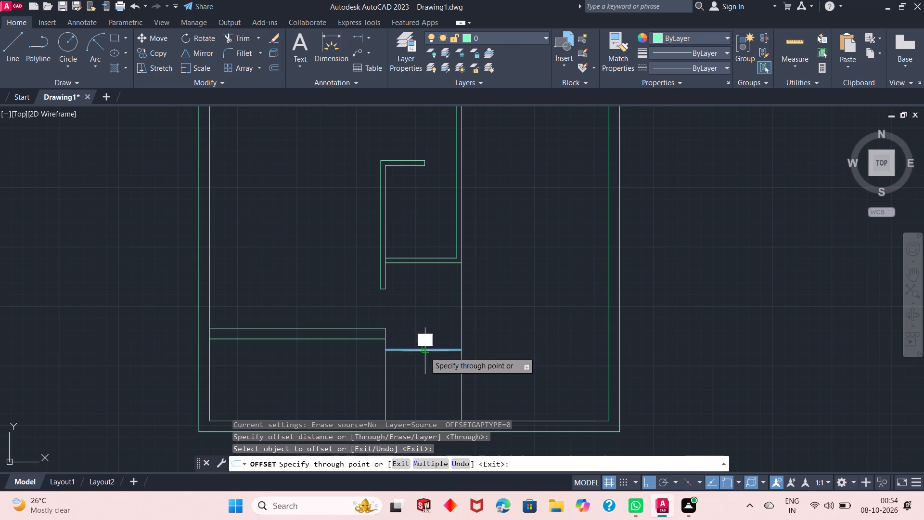
key("9")
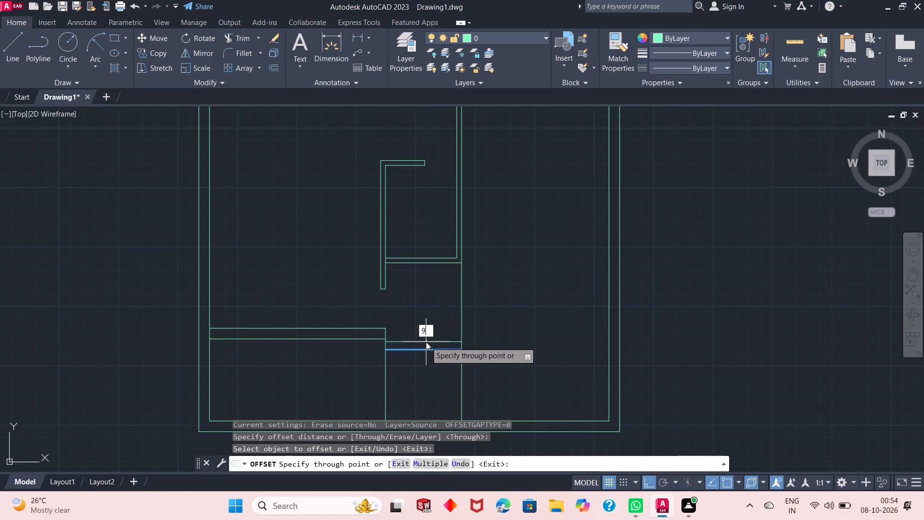
key("shift+quotedbl")
key("Return")
key("Escape")
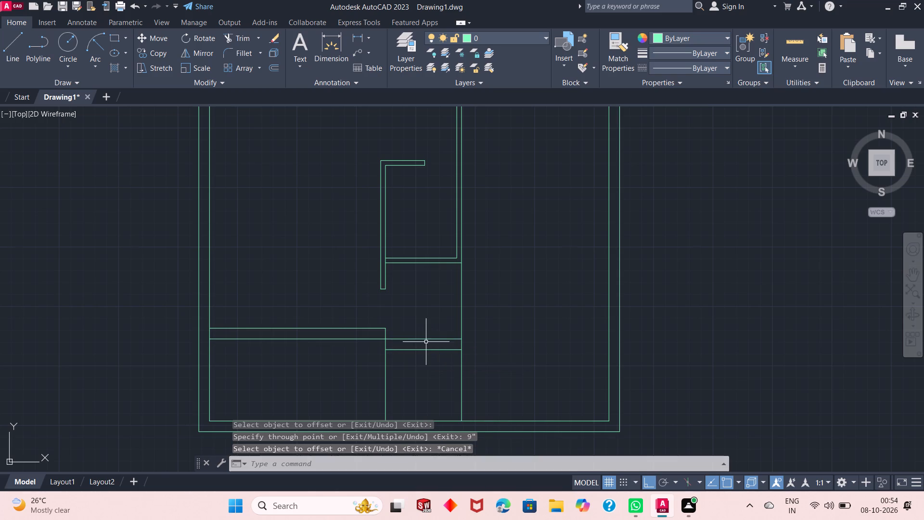
Delete the lower of the two short horizontal lines between the vertical partition lines near the plan's bottom.
left_click(426, 348)
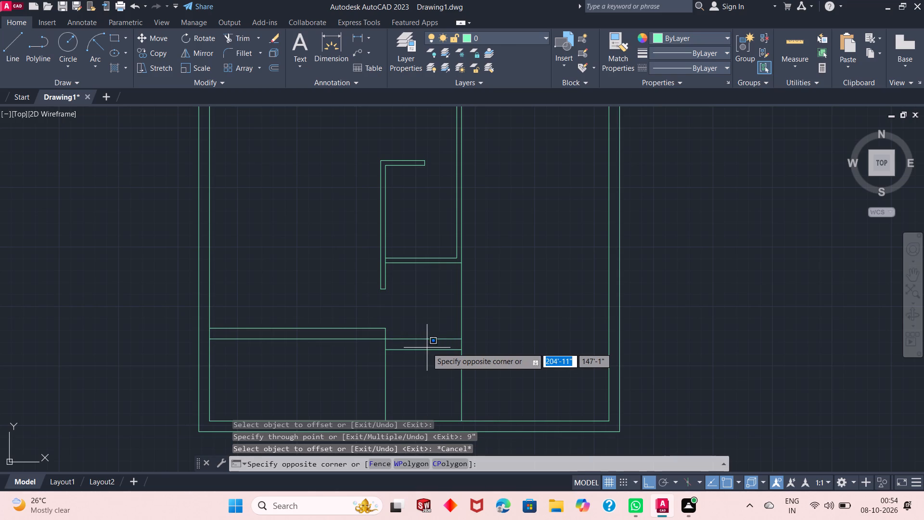
left_click(427, 351)
left_click(426, 352)
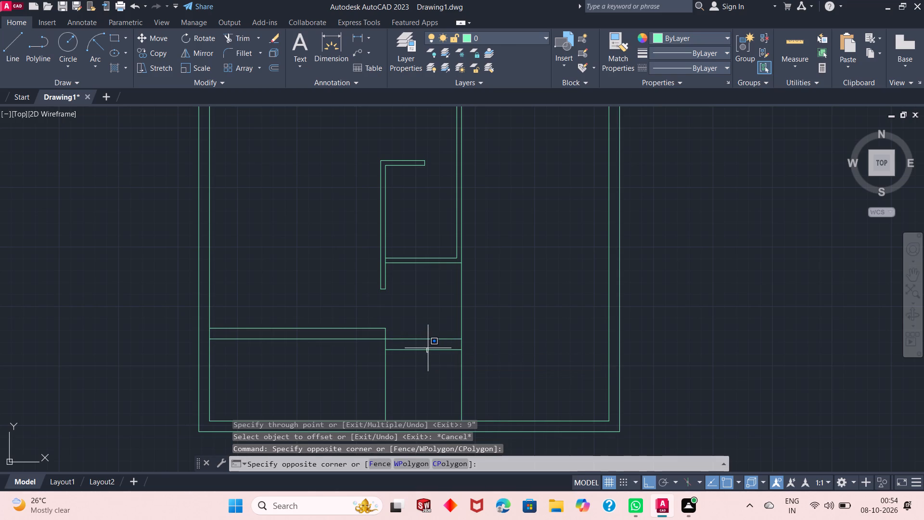
left_click(428, 348)
left_click(423, 347)
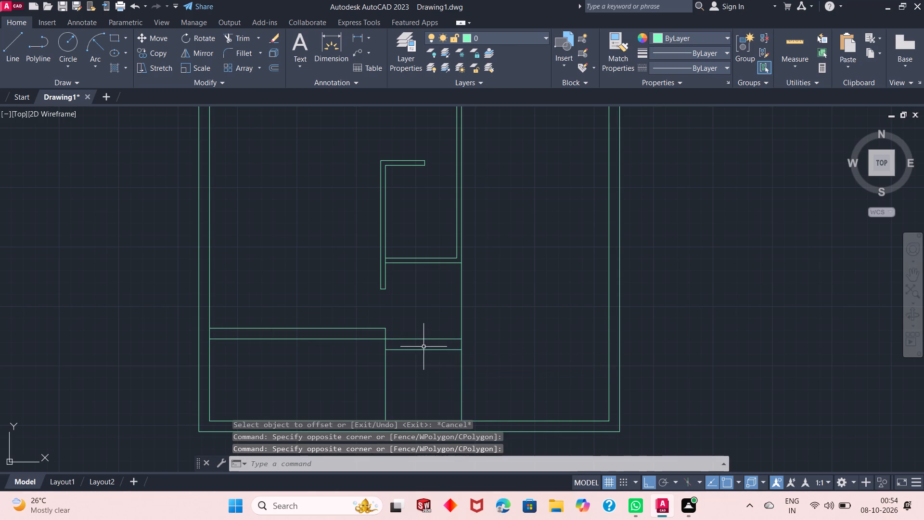
left_click(414, 359)
key("Delete")
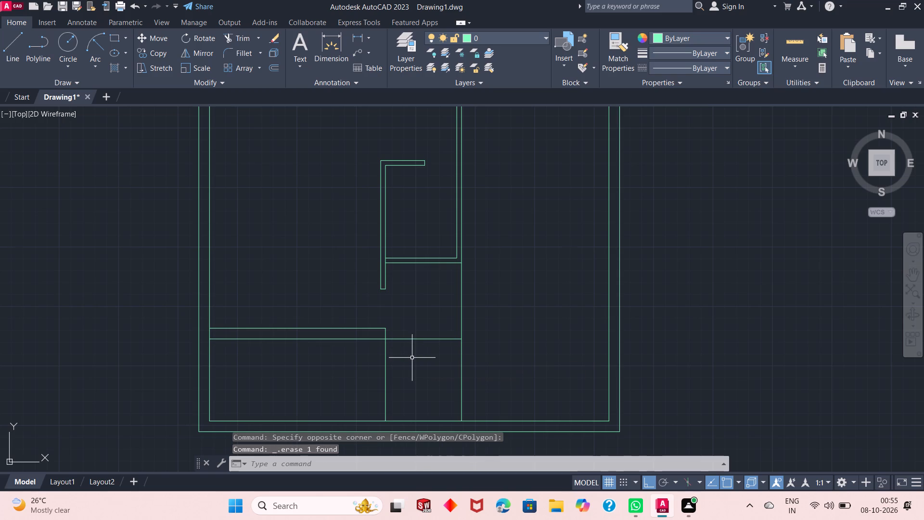
Offset both lines of the horizontal partition closing the bottom of the small central room 9" upward.
scroll(412, 357, "up", 1)
scroll(416, 349, "down", 2)
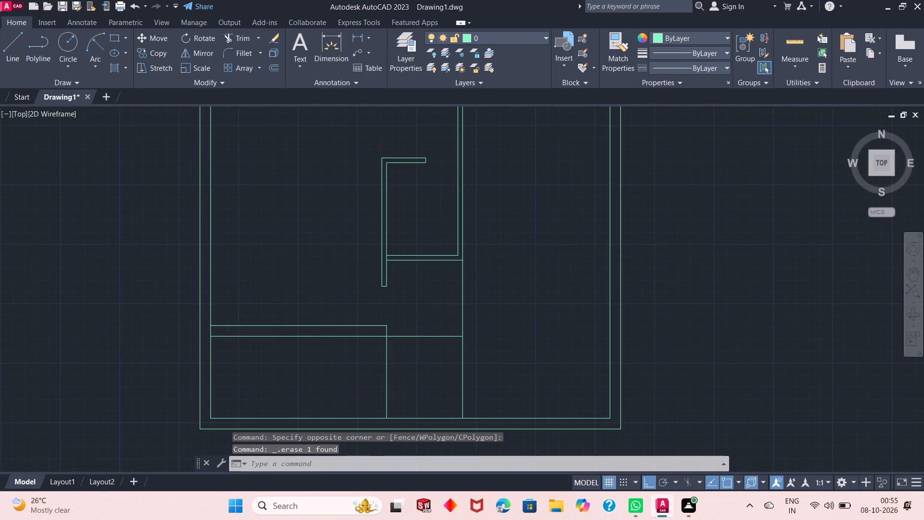
scroll(416, 267, "up", 2)
scroll(422, 309, "down", 1)
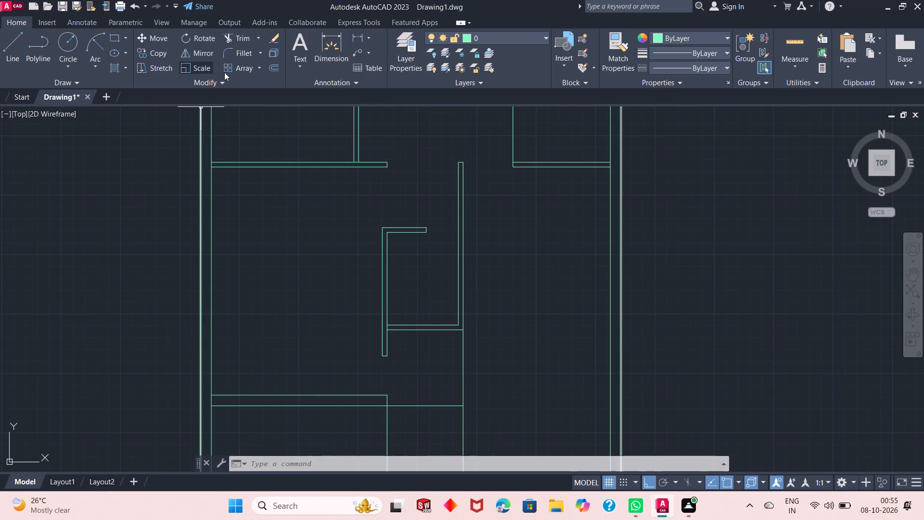
left_click(269, 72)
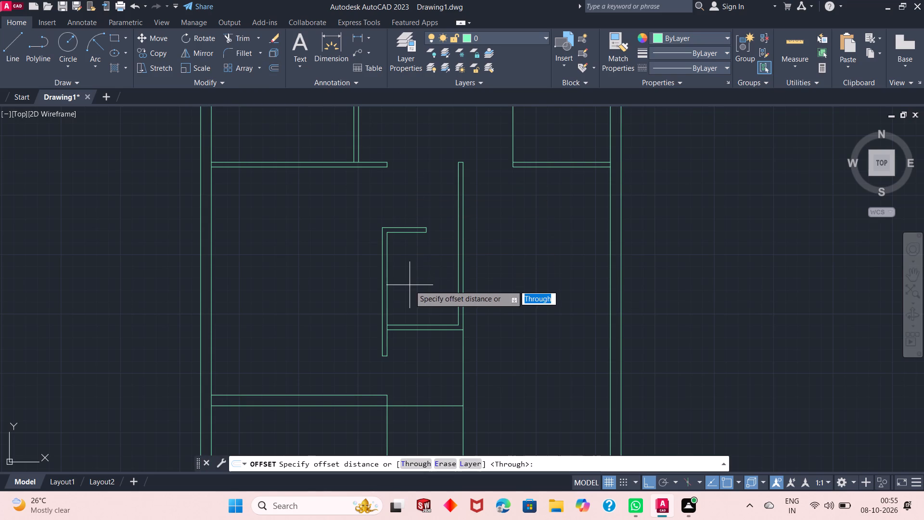
key("space")
scroll(408, 312, "down", 2)
scroll(425, 307, "up", 2)
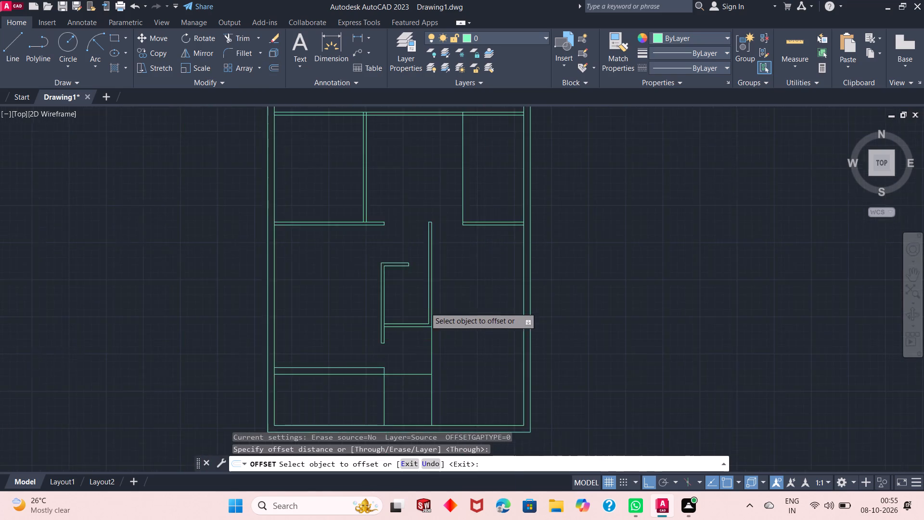
scroll(425, 307, "up", 2)
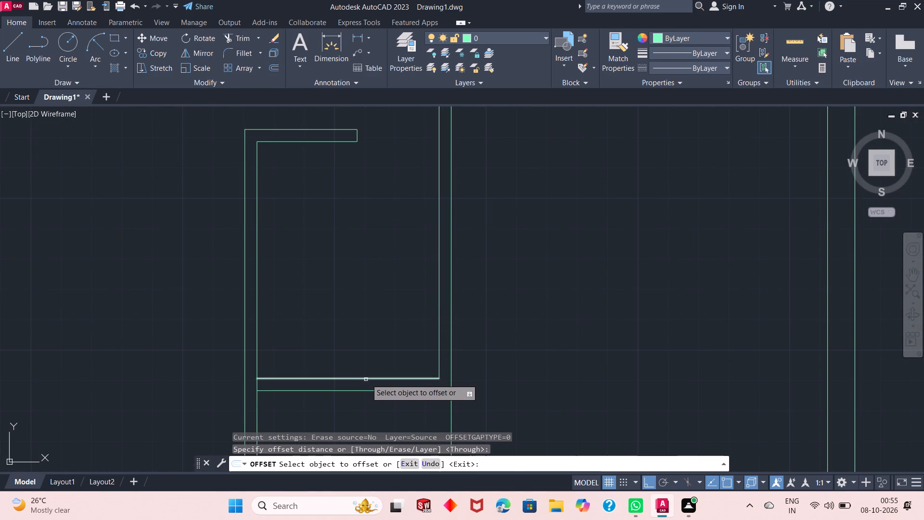
left_click(366, 379)
type("9\"")
key("Return")
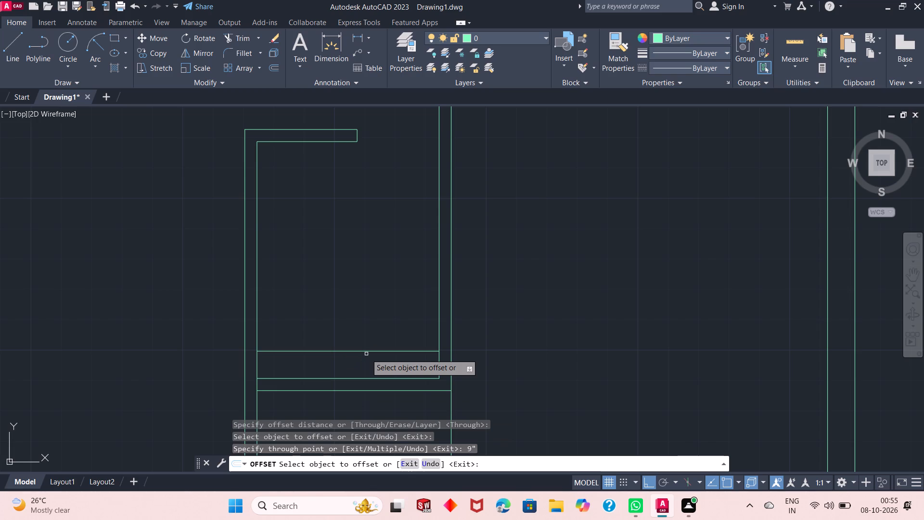
left_click(375, 392)
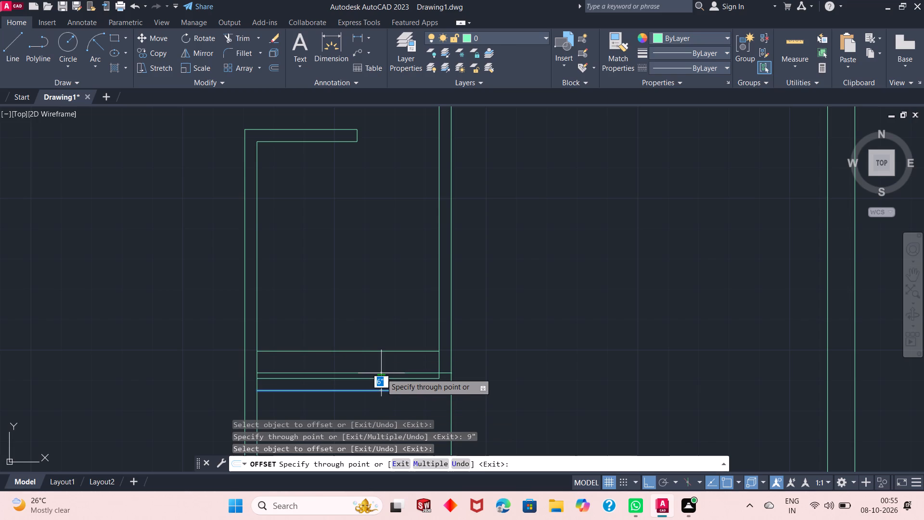
type("9\"")
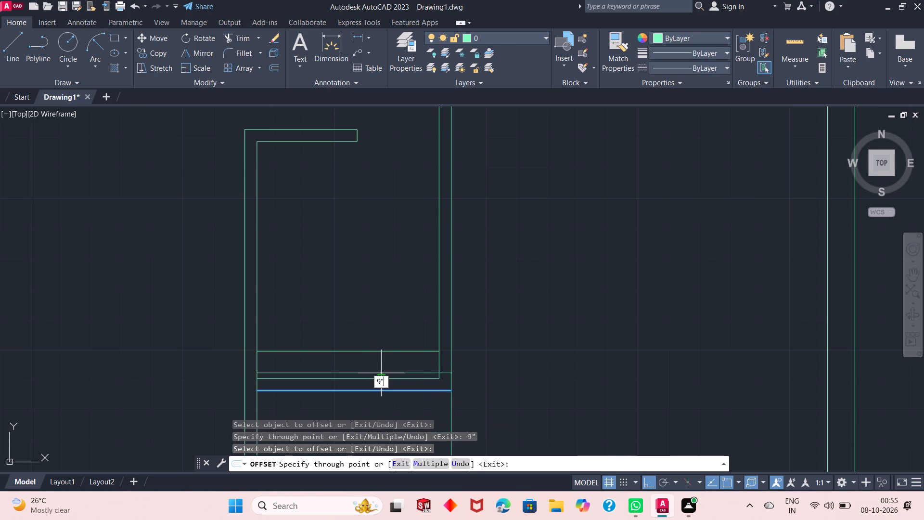
key("Return")
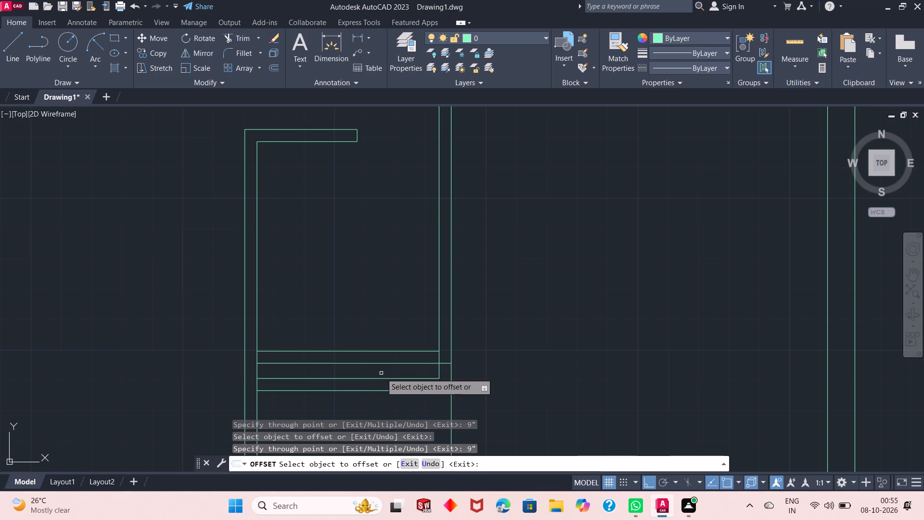
key("grave")
key("Escape")
Delete the two original lower lines of the small central room's bottom partition.
left_click(382, 373)
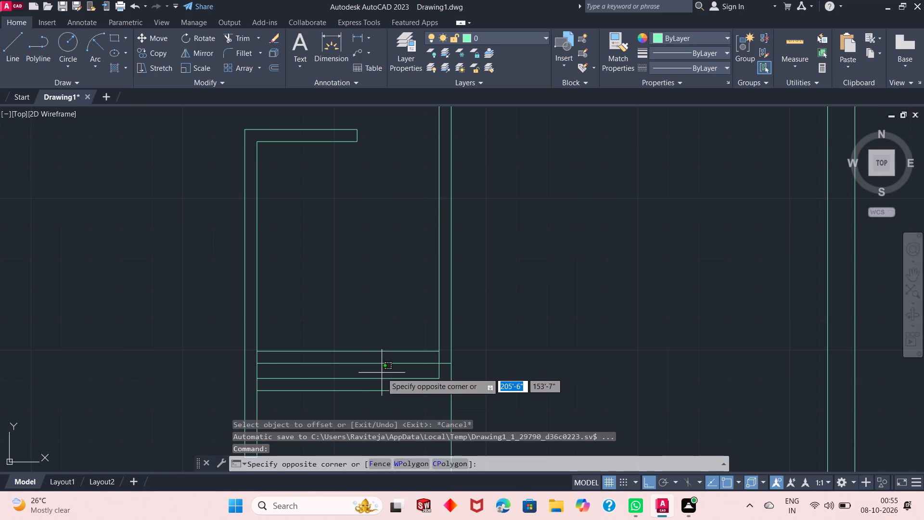
left_click(372, 399)
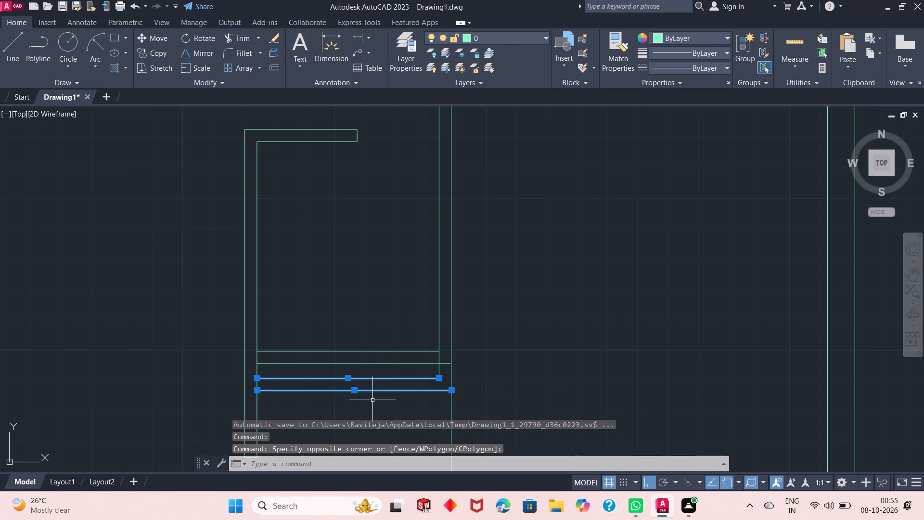
key("Delete")
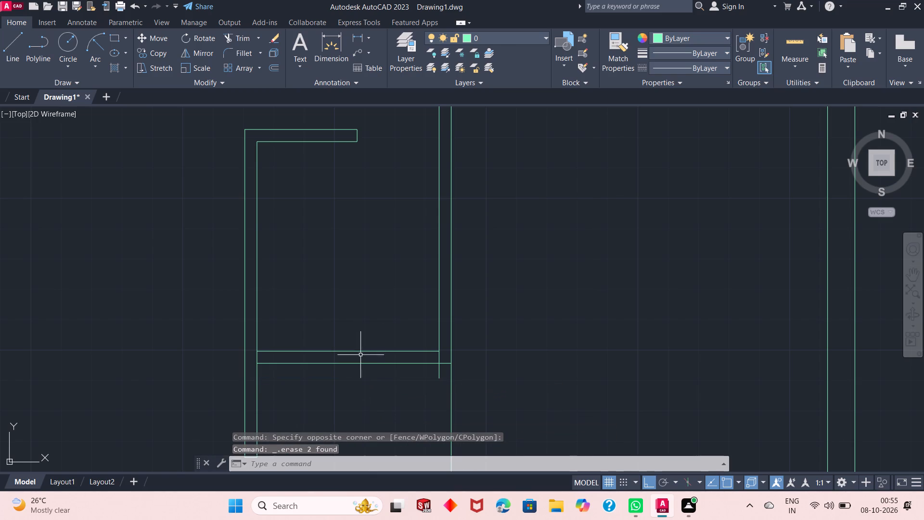
Trim the inner vertical line of the central room's right partition back to the upper line of its bottom partition.
left_click(233, 41)
left_click(441, 373)
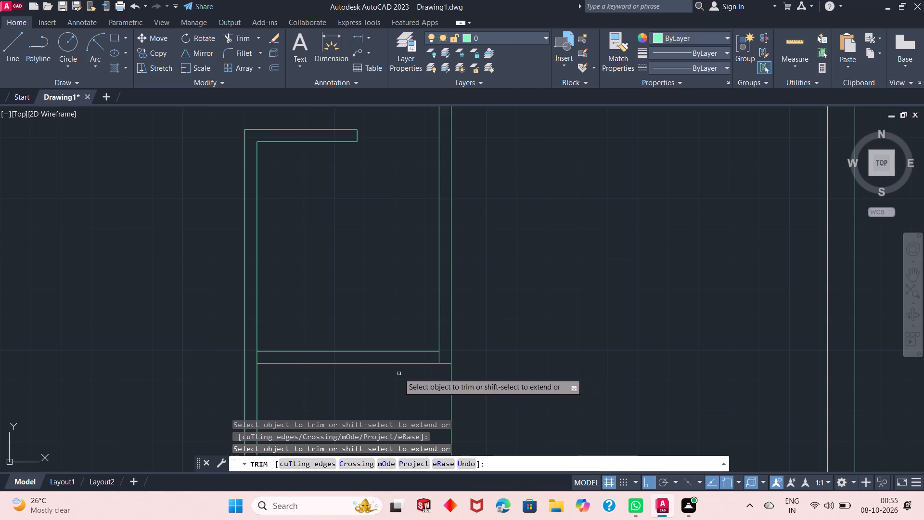
scroll(391, 370, "up", 2)
scroll(361, 354, "down", 5)
scroll(362, 365, "up", 1)
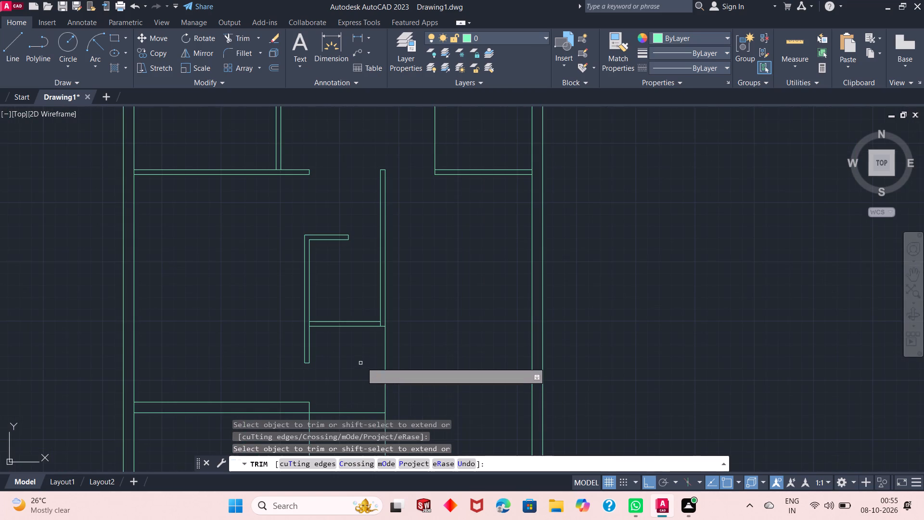
scroll(308, 332, "up", 1)
scroll(385, 316, "up", 2)
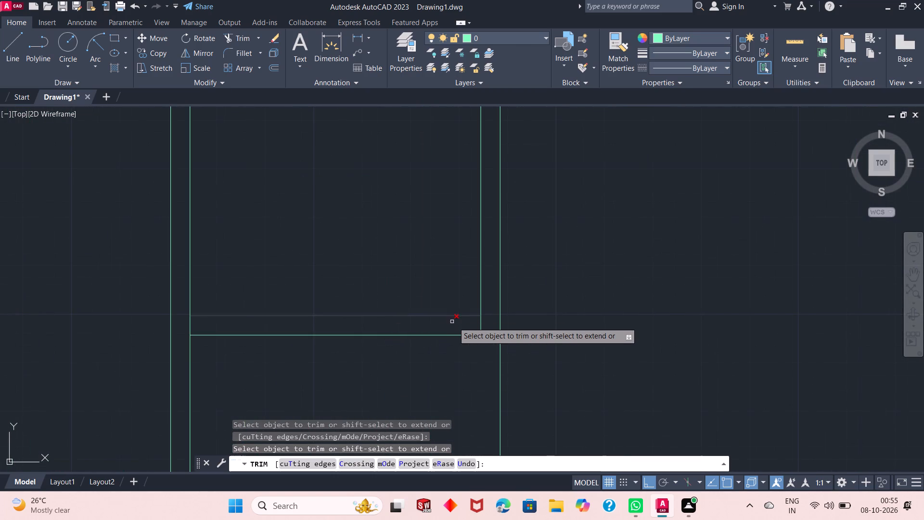
left_click(484, 325)
left_click(471, 325)
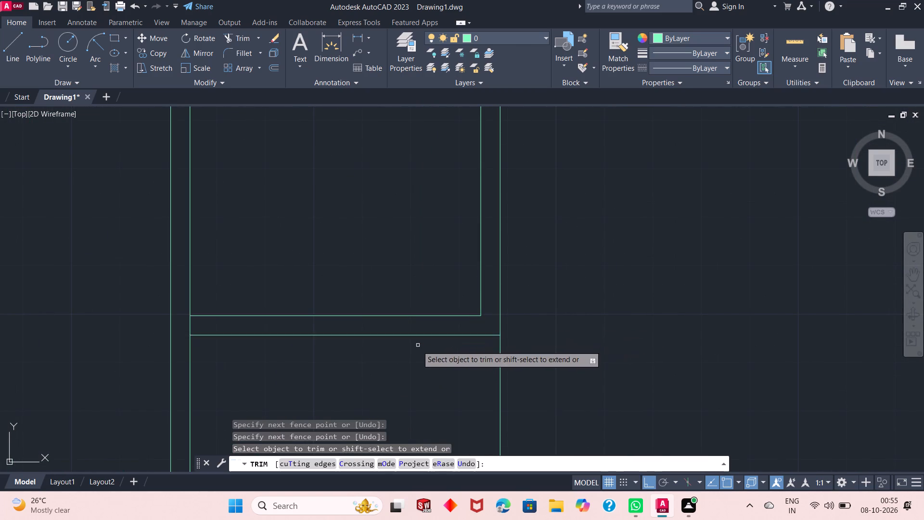
scroll(425, 373, "down", 2)
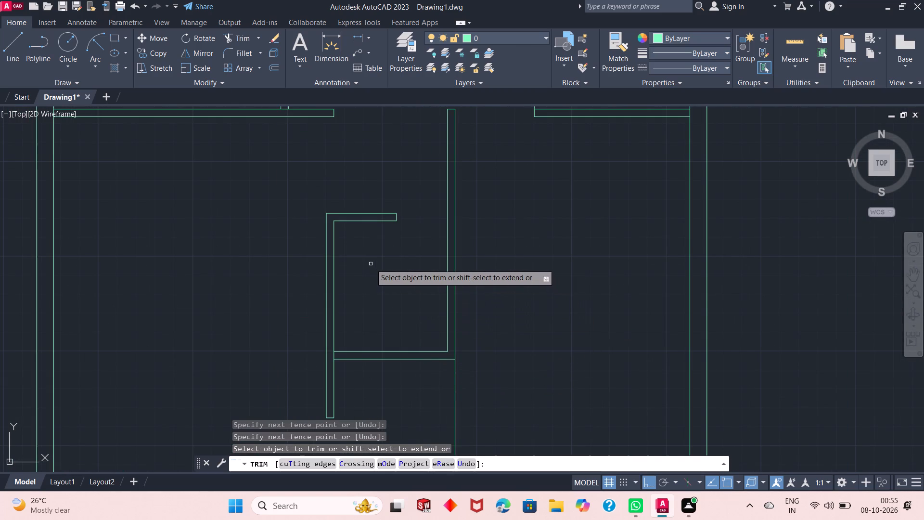
right_click(560, 259)
left_click(592, 266)
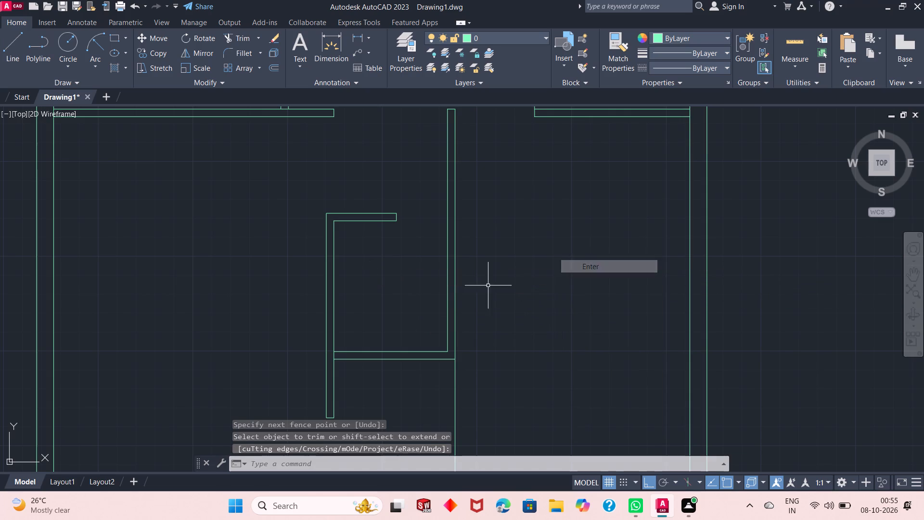
Offset the short end line at the bottom of the central room's left partition 9" upward.
scroll(436, 299, "up", 1)
scroll(435, 299, "down", 2)
scroll(365, 292, "down", 1)
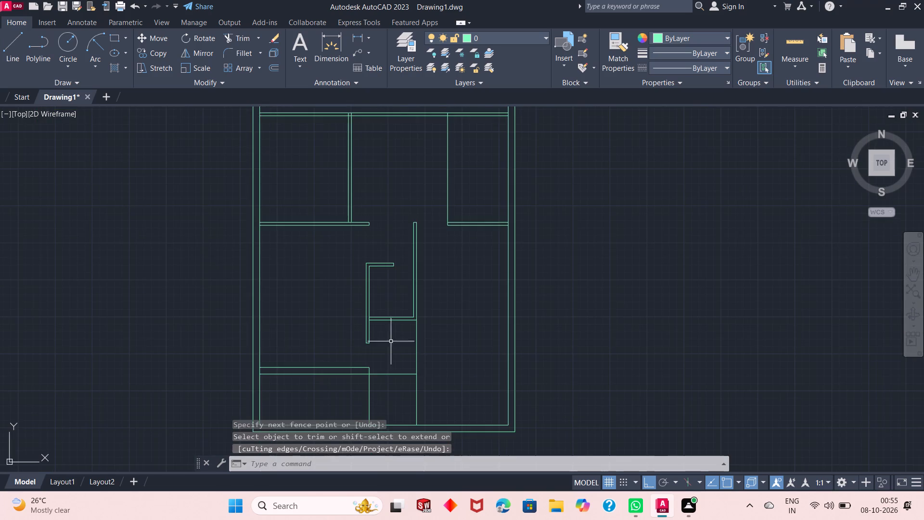
scroll(384, 348, "up", 3)
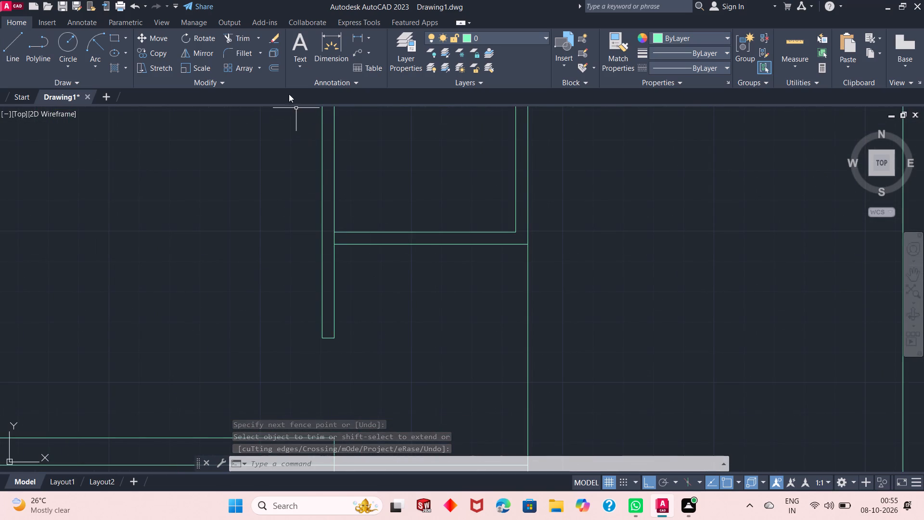
left_click(276, 72)
key("space")
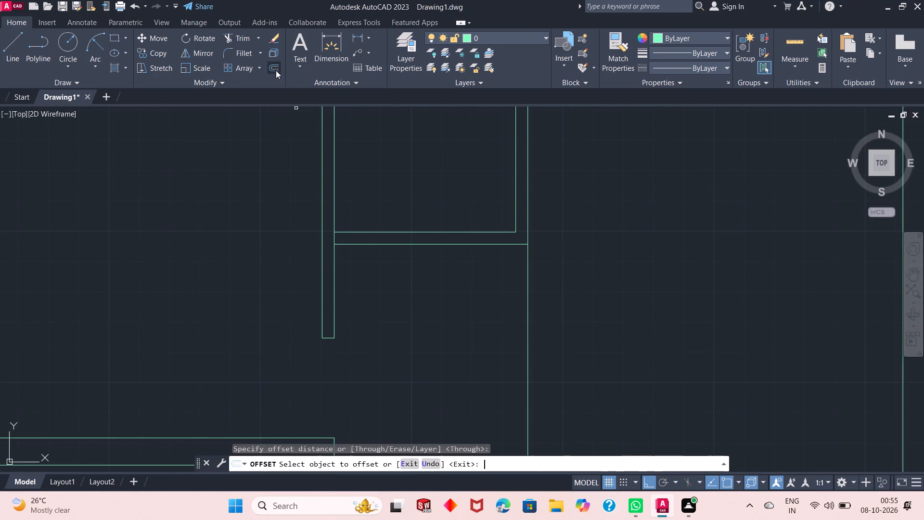
left_click(329, 337)
type("9\"")
key("Return")
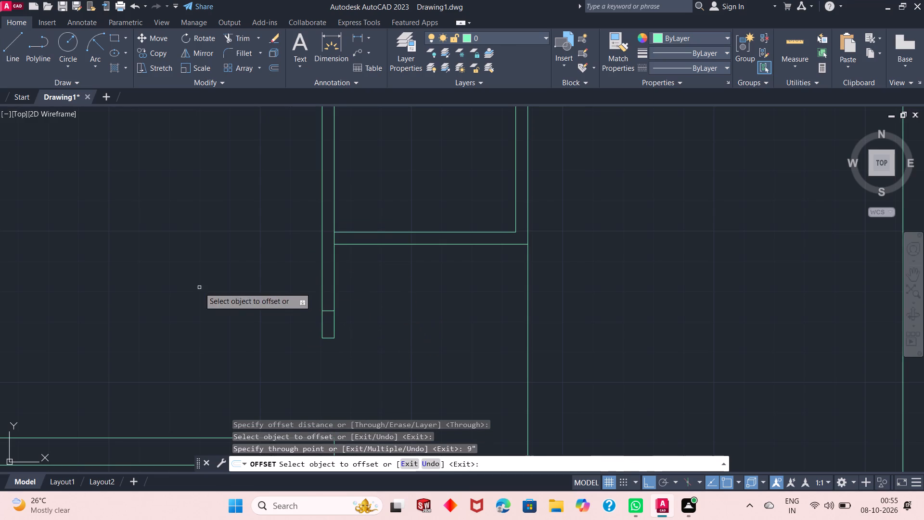
Trim the bottom of the central room's left partition back to the offset end line, removing the old end line and both side stubs.
right_click(199, 287)
left_click(211, 292)
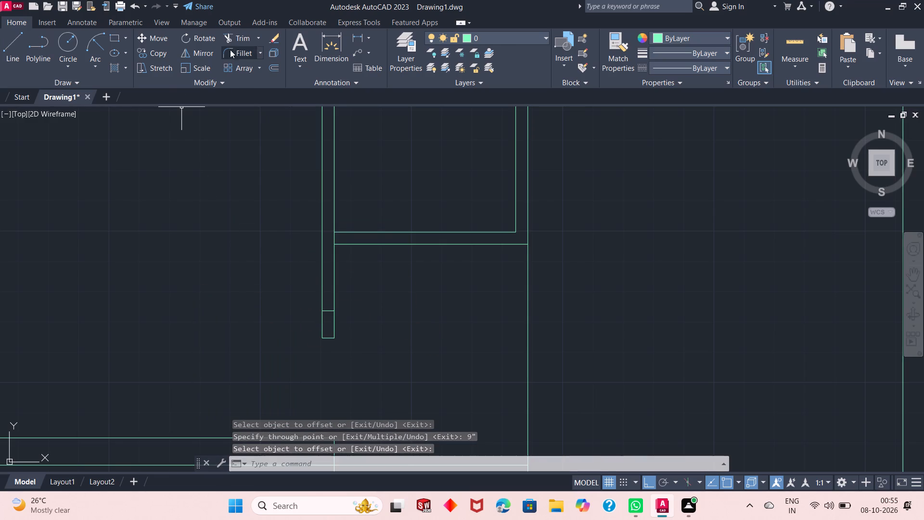
left_click(230, 40)
left_click(326, 339)
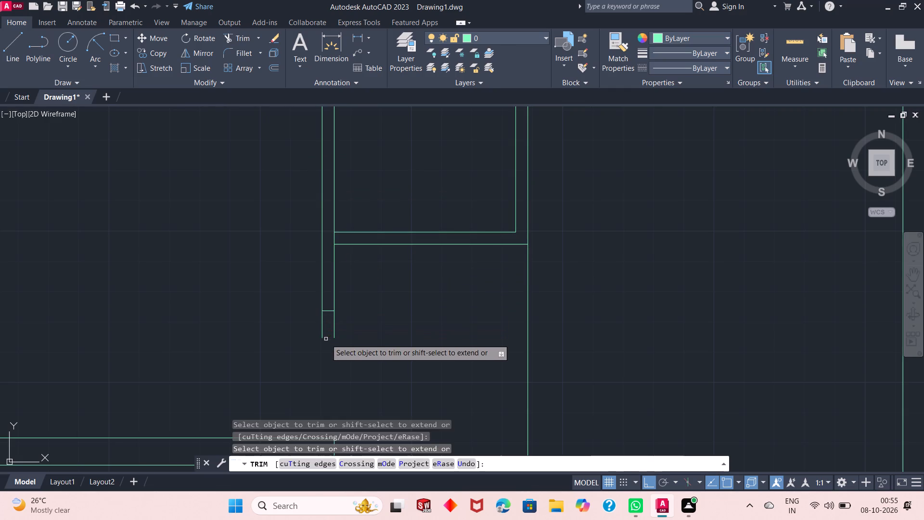
left_click(301, 327)
left_click(354, 328)
right_click(378, 308)
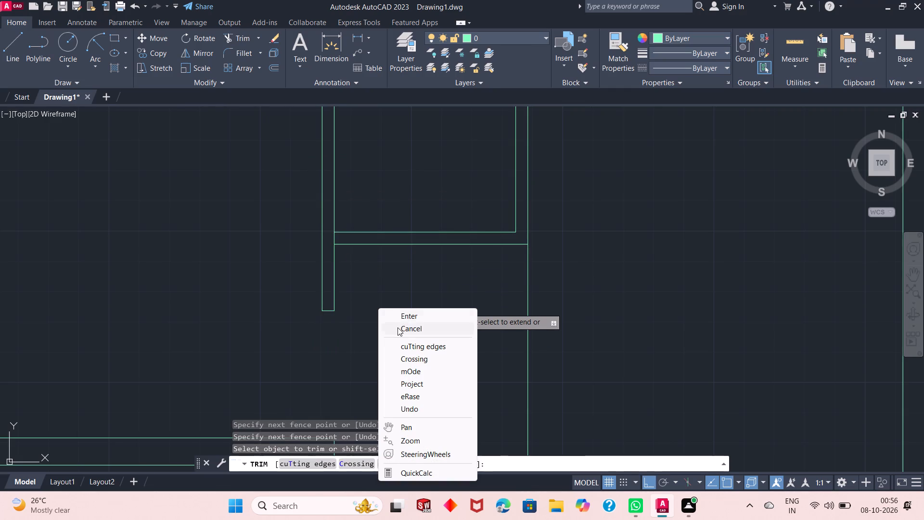
left_click(404, 318)
Measure the clear inside width and height of the small central room.
scroll(359, 325, "up", 1)
scroll(359, 325, "down", 3)
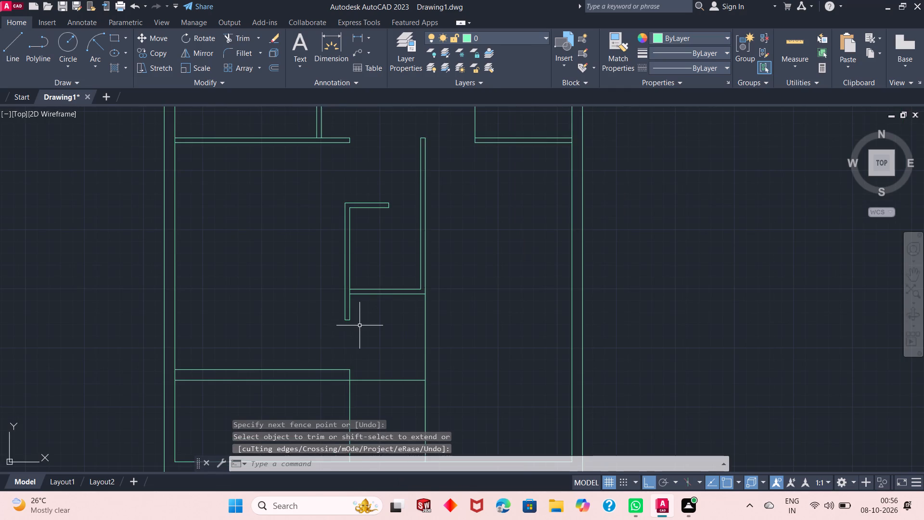
scroll(359, 325, "down", 1)
left_click(796, 36)
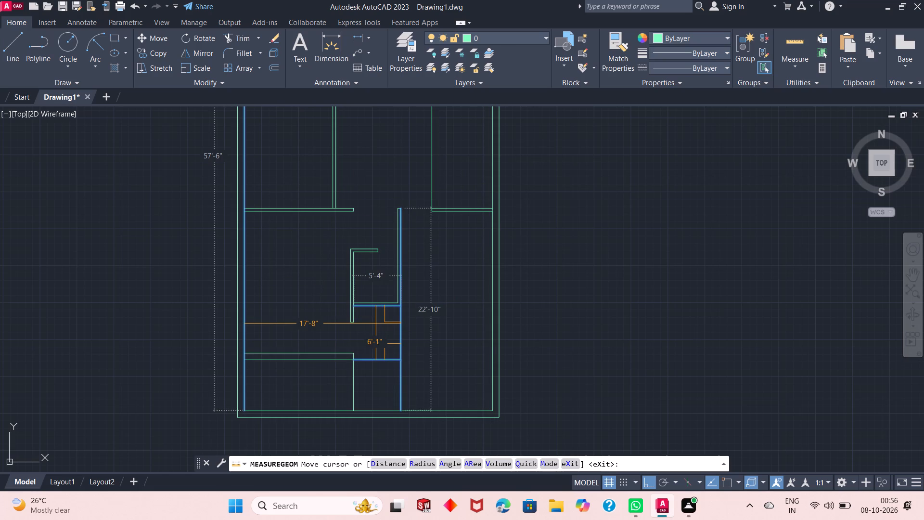
scroll(384, 330, "down", 2)
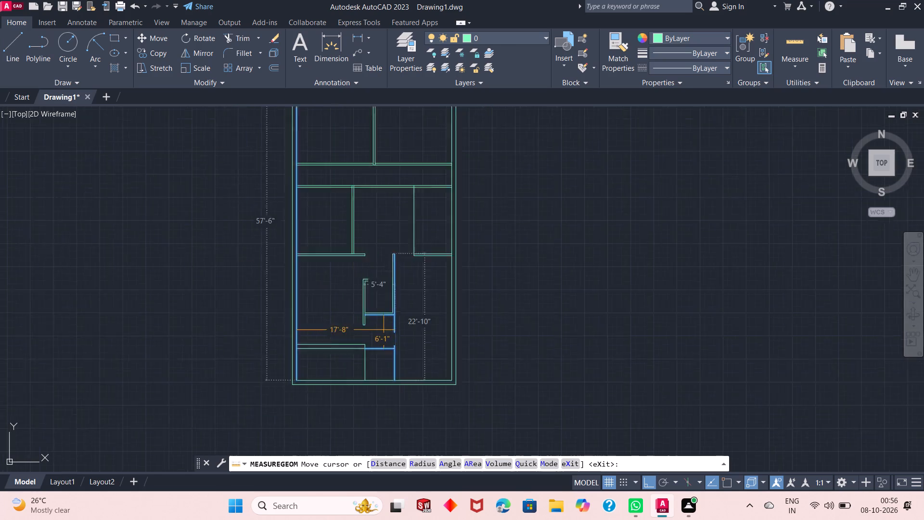
scroll(384, 330, "down", 1)
scroll(383, 330, "up", 7)
scroll(358, 325, "down", 3)
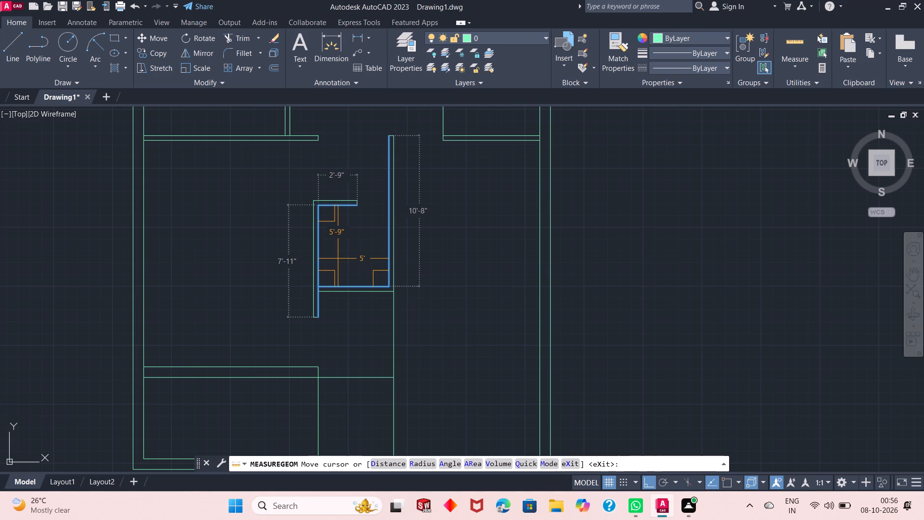
key("Escape")
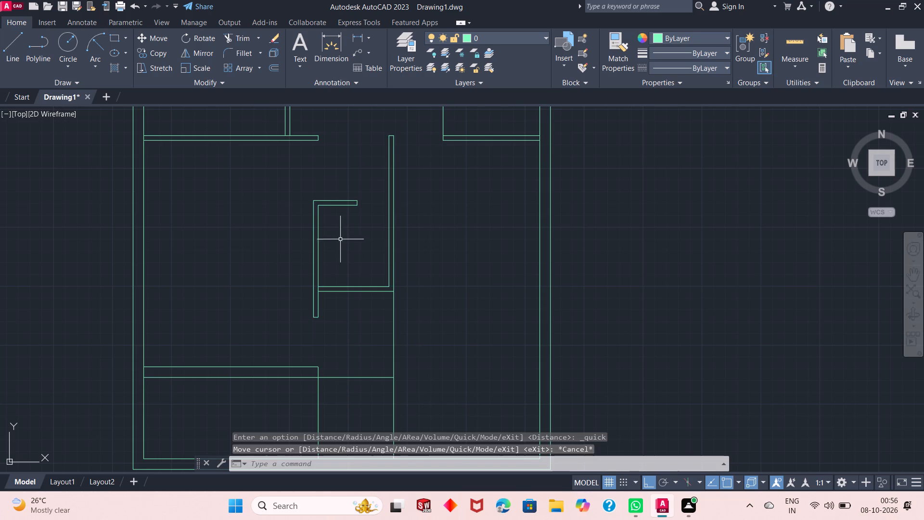
Offset both lines of the short horizontal partition at the top of the small central room 9" upward.
scroll(355, 175, "up", 1)
scroll(371, 276, "down", 2)
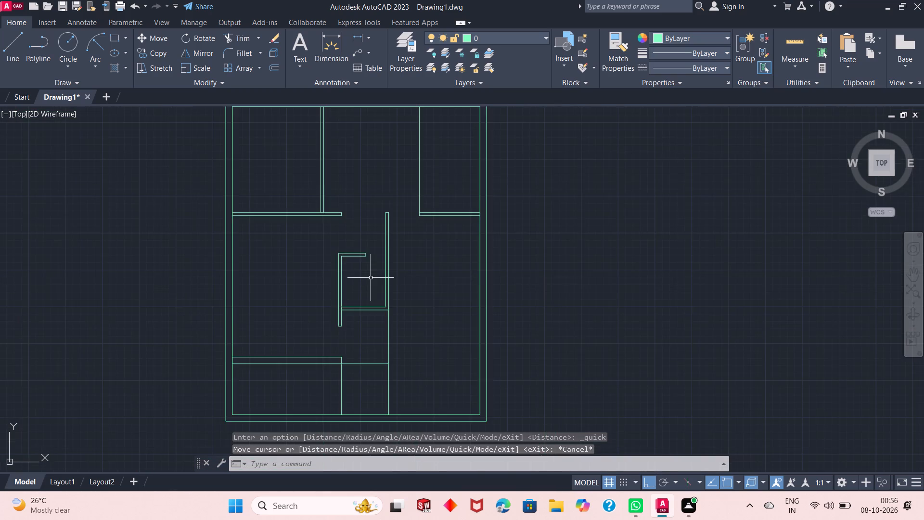
scroll(369, 244, "up", 2)
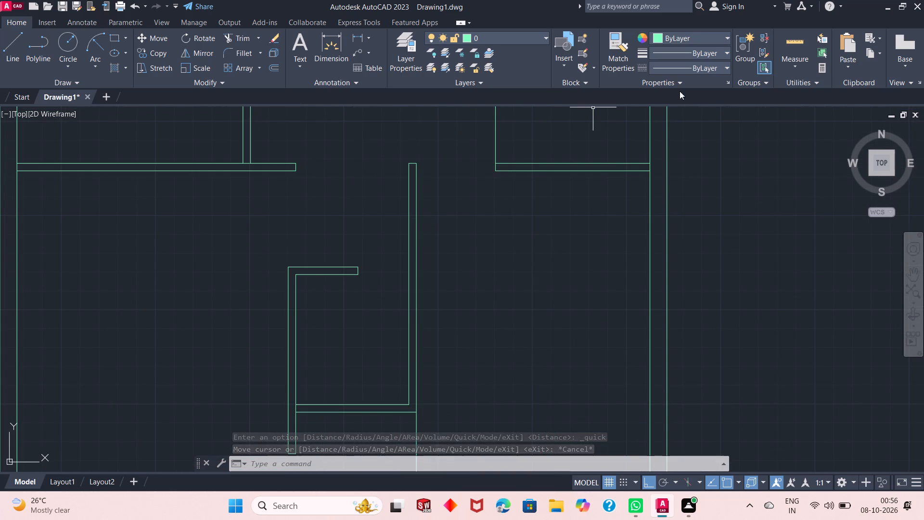
left_click(275, 68)
key("space")
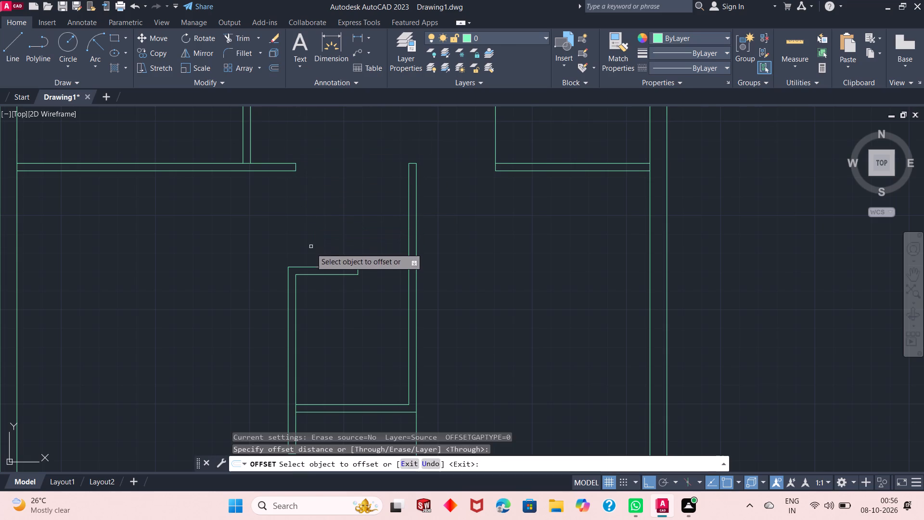
left_click(315, 268)
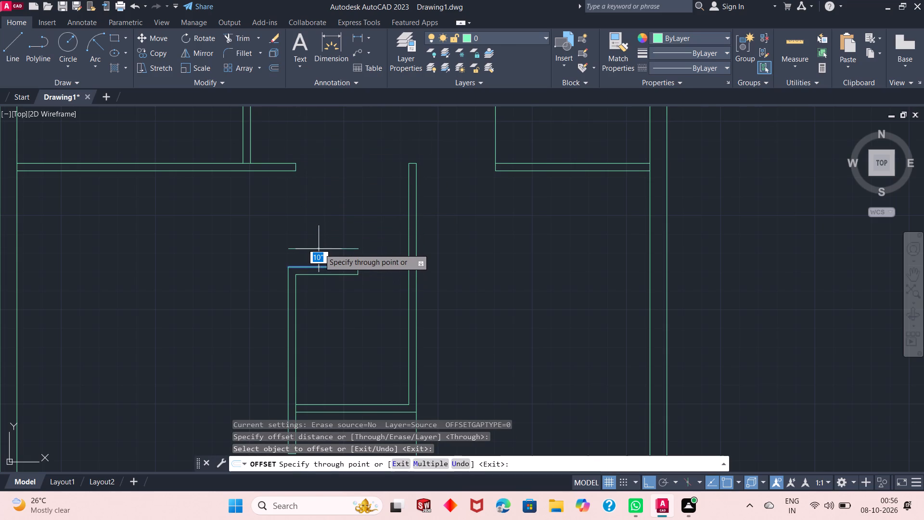
type("9\"")
key("Return")
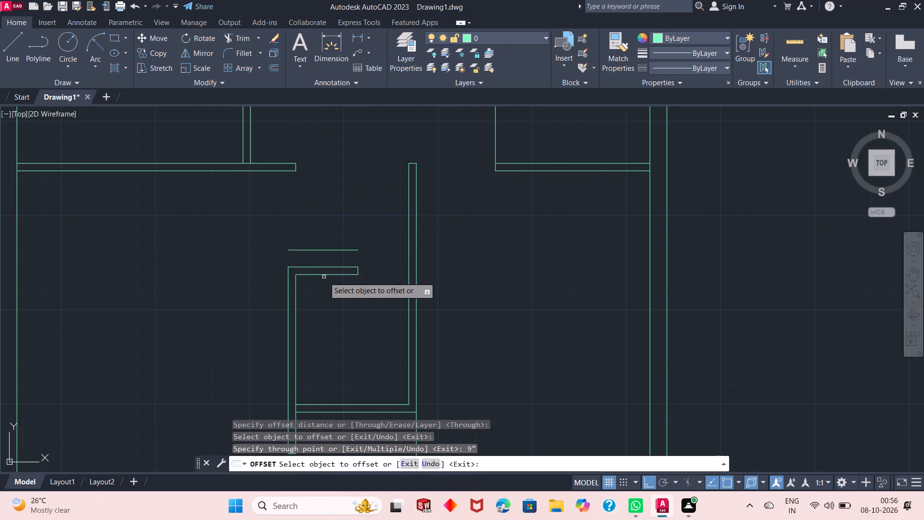
left_click(324, 273)
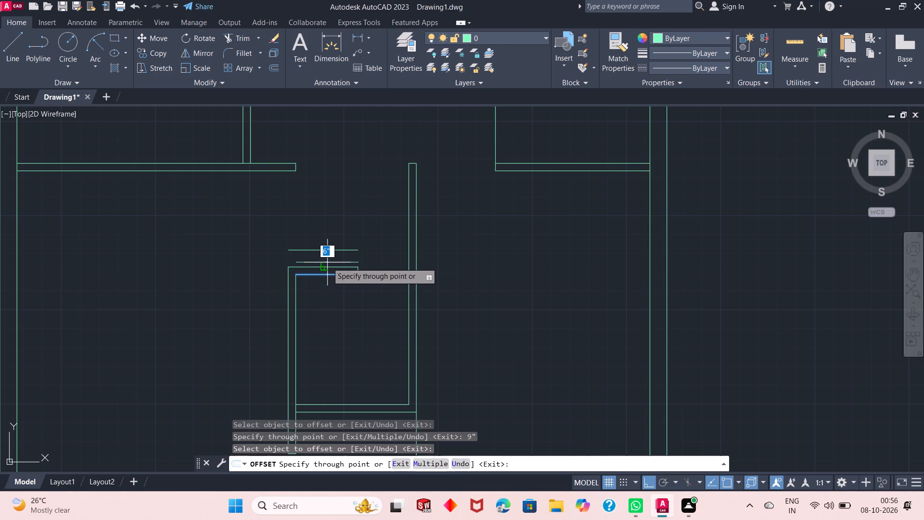
type("9\"")
key("Return")
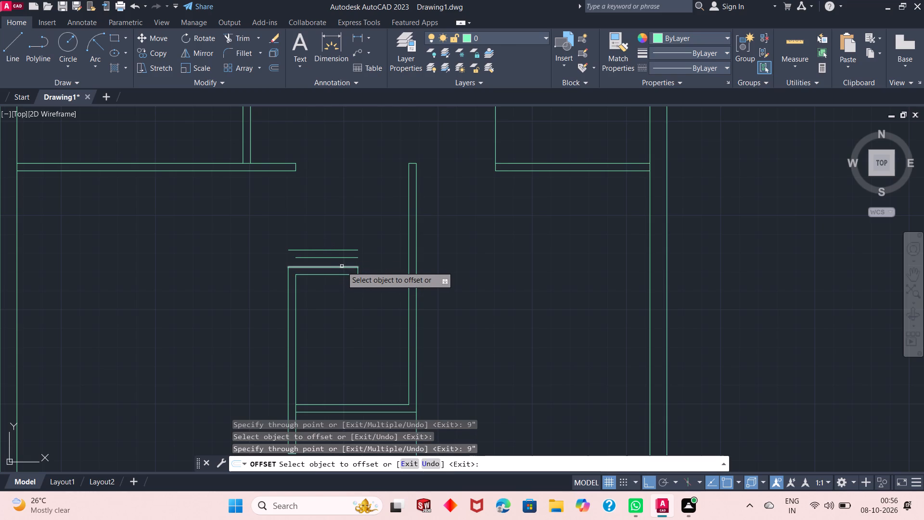
key("Escape")
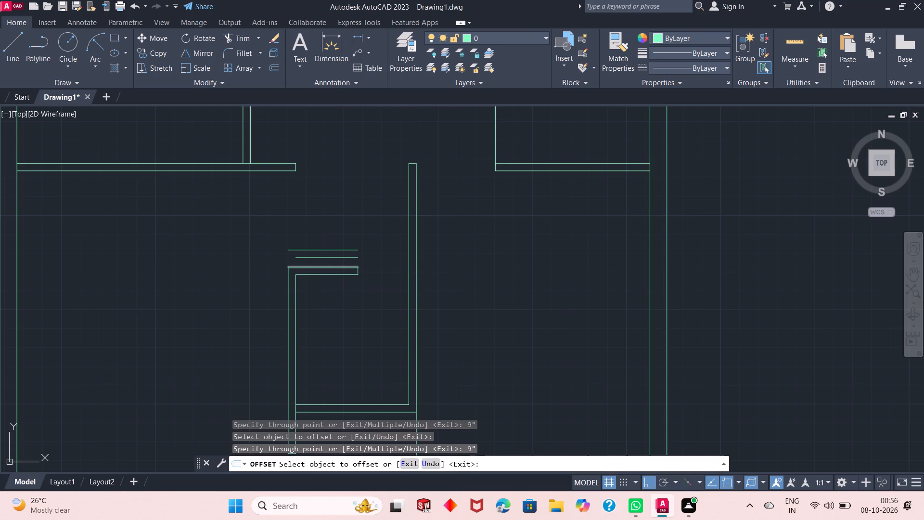
Delete the two original lines of the small central room's top partition and their short end line.
scroll(341, 265, "down", 1)
scroll(341, 265, "up", 3)
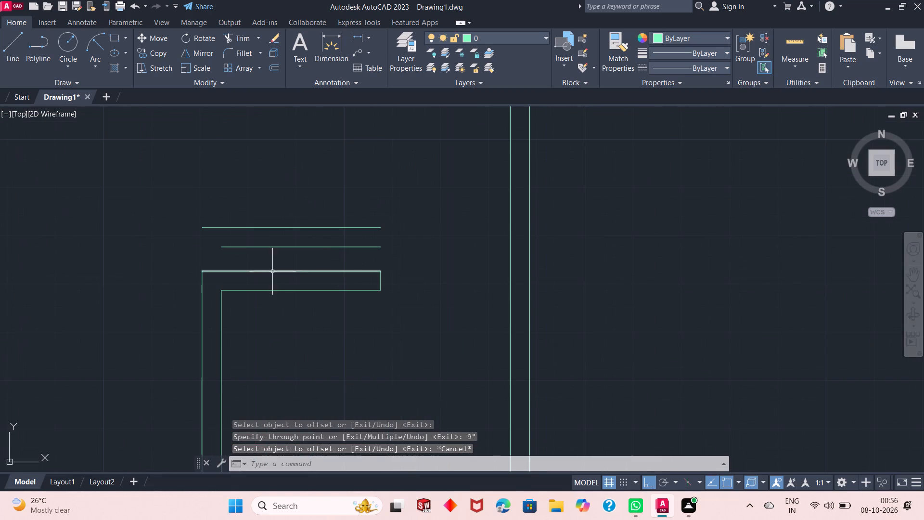
left_click(318, 259)
left_click(305, 301)
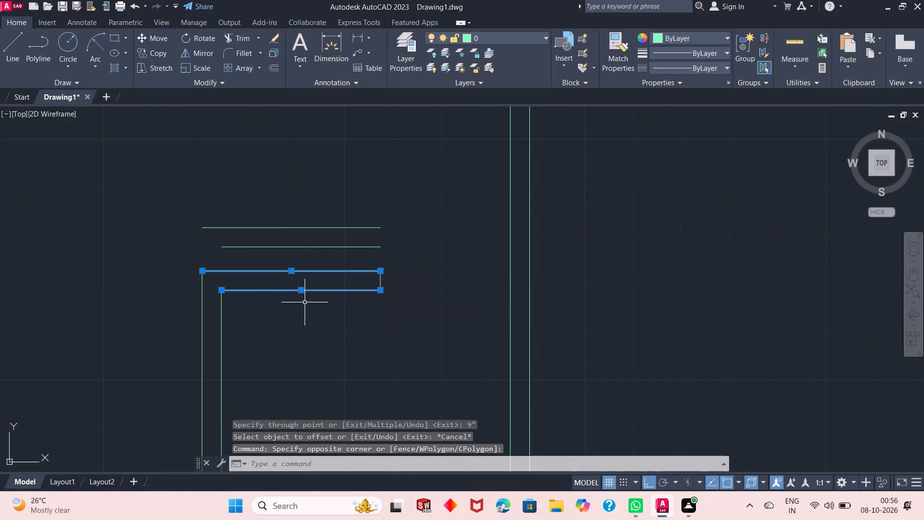
key("Delete")
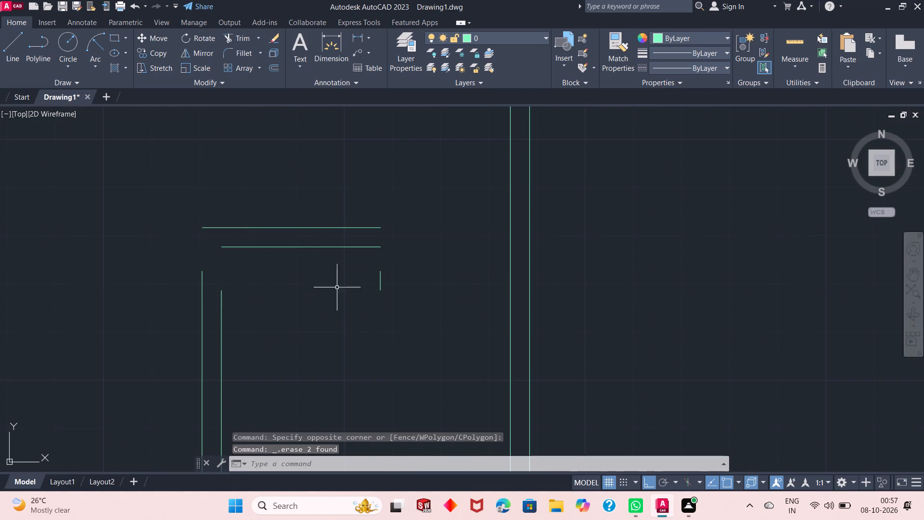
left_click(386, 267)
left_click(371, 292)
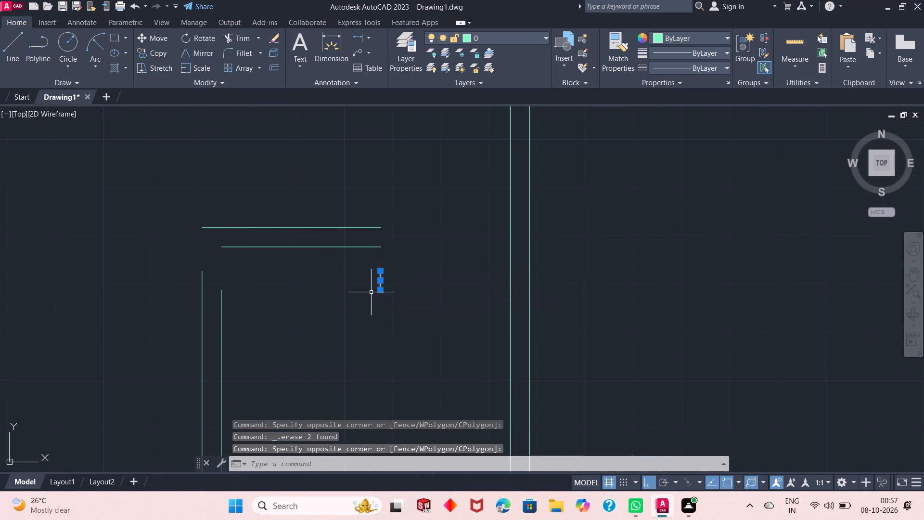
key("Delete")
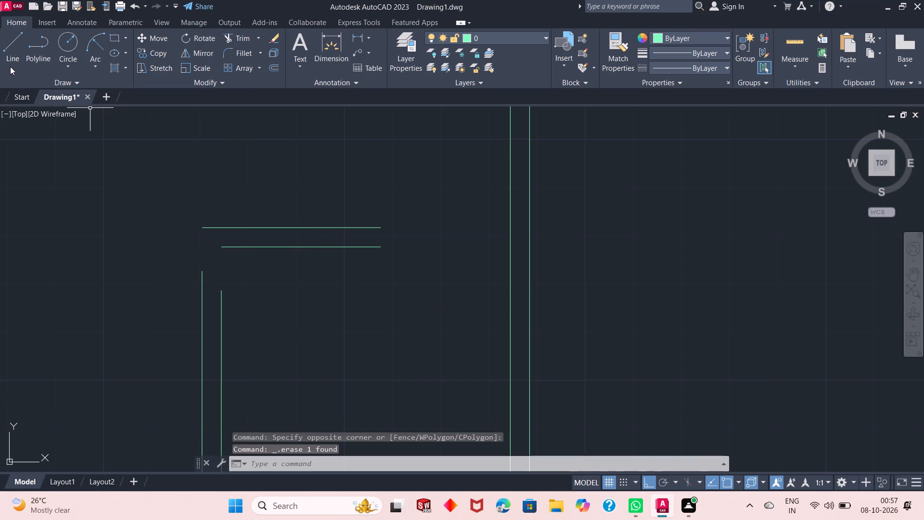
Draw two vertical lines extending both faces of the central room's left partition up to the offset top partition lines.
left_click(12, 55)
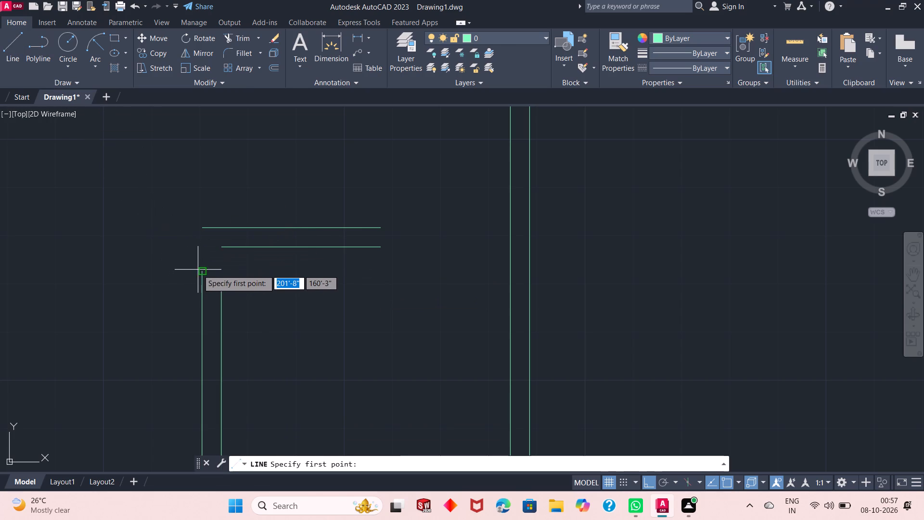
left_click(200, 270)
left_click(206, 226)
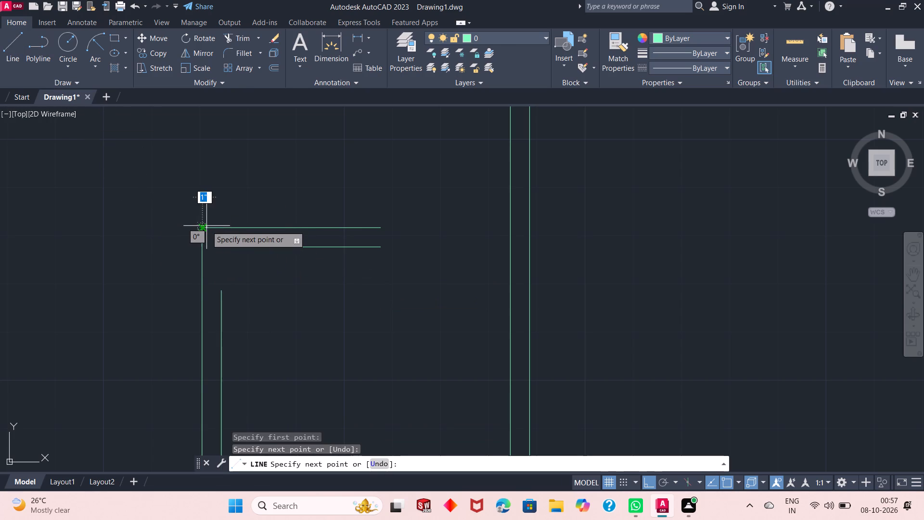
key("Return")
key("Return")
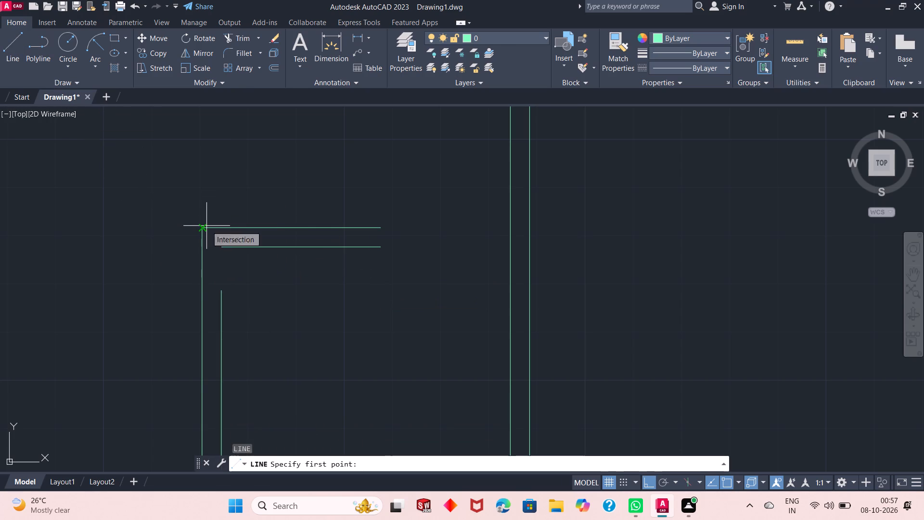
left_click(219, 291)
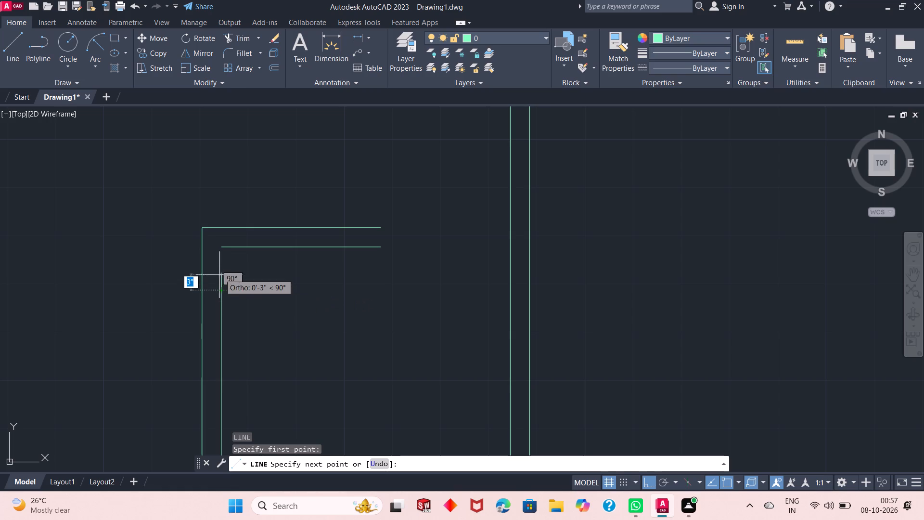
left_click(219, 246)
key("Return")
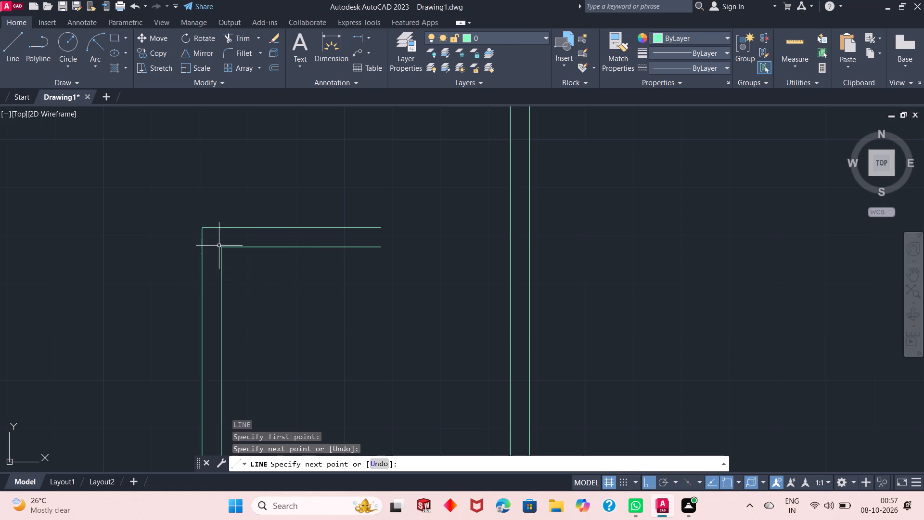
Draw a short vertical line closing the open right end of the small central room's top partition.
key("Return")
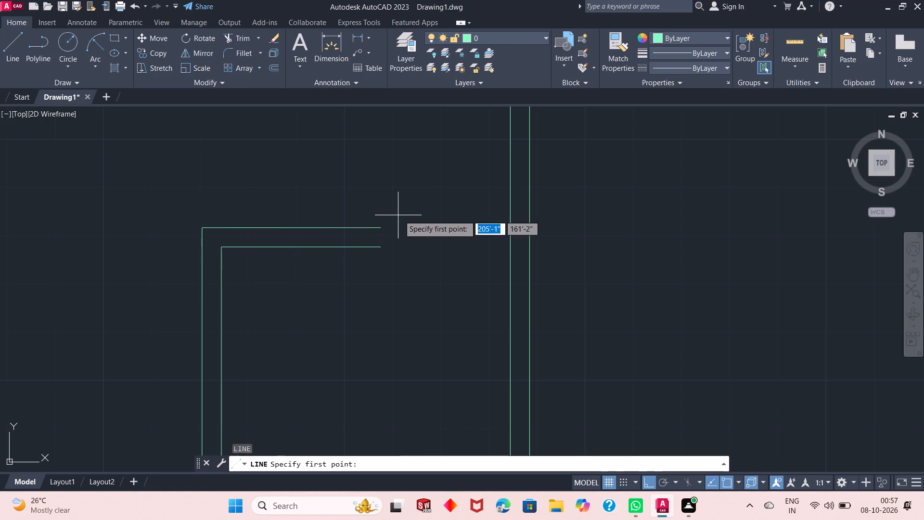
left_click(378, 227)
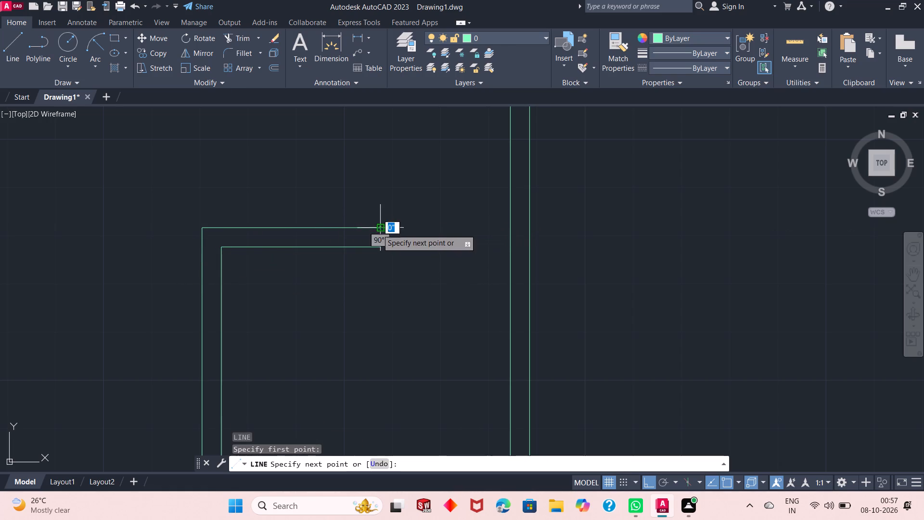
left_click(380, 247)
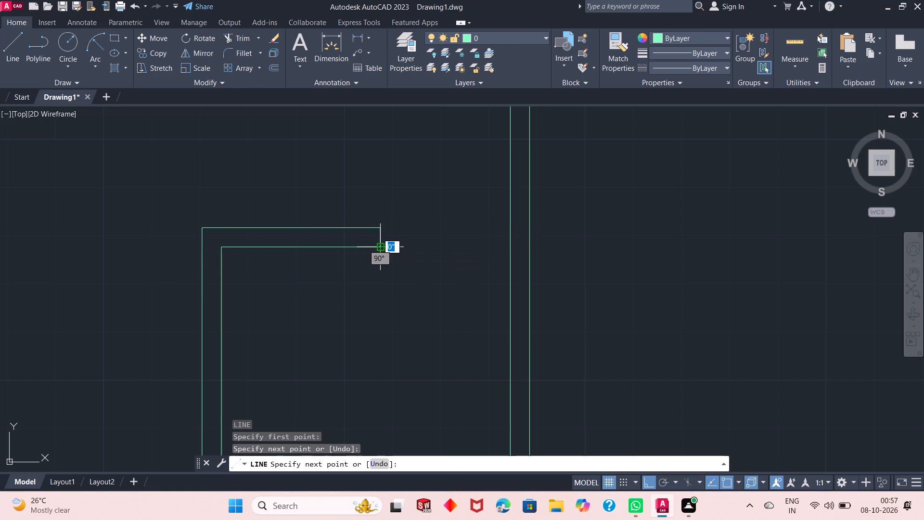
key("Escape")
Measure the inside dimensions of the small central room with its moved top partition.
scroll(266, 243, "down", 2)
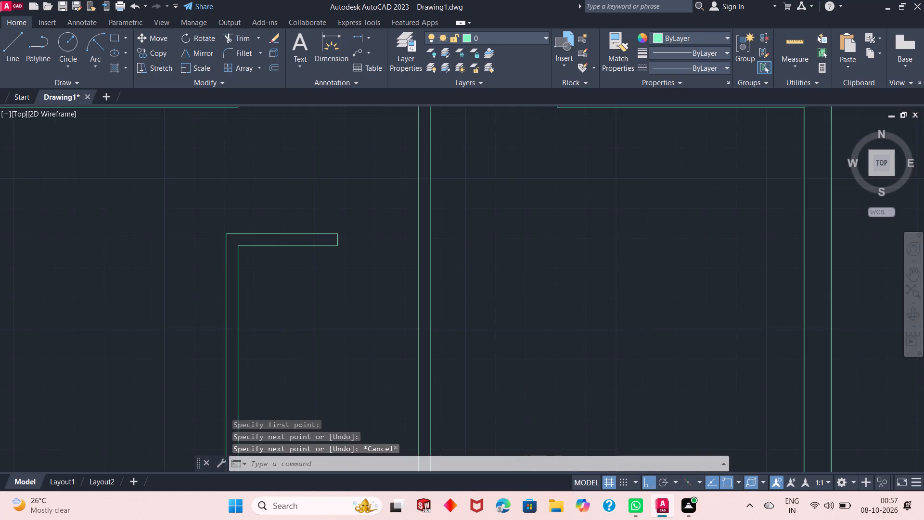
scroll(328, 282, "up", 1)
scroll(329, 283, "down", 1)
scroll(329, 283, "up", 1)
scroll(330, 253, "down", 5)
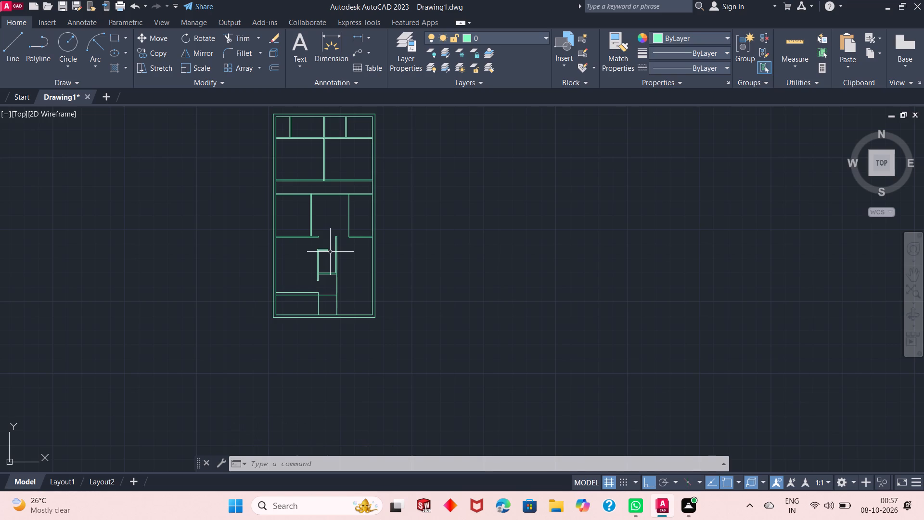
scroll(334, 232, "up", 1)
left_click(789, 36)
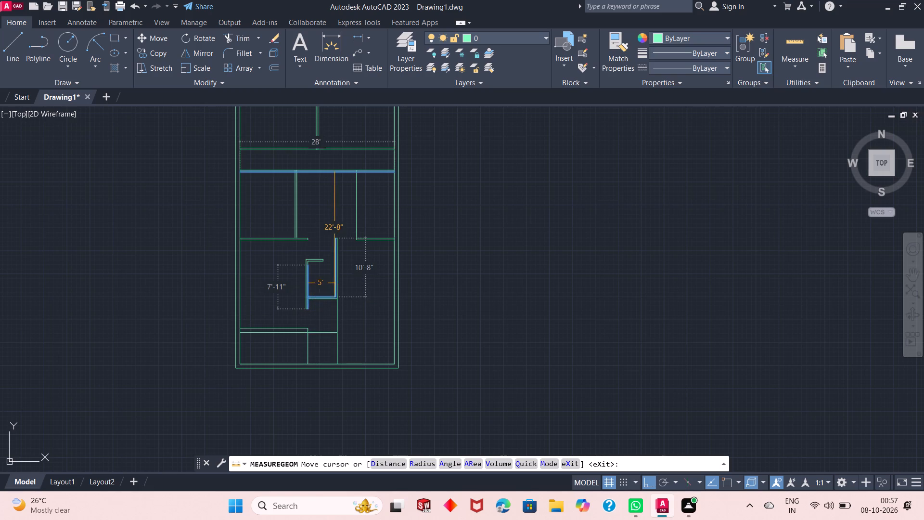
scroll(335, 283, "up", 4)
scroll(278, 292, "down", 2)
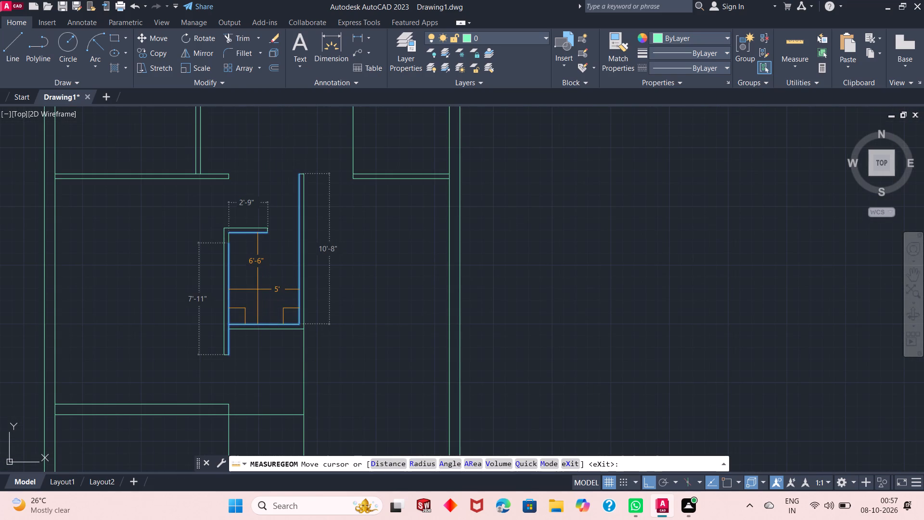
key("Escape")
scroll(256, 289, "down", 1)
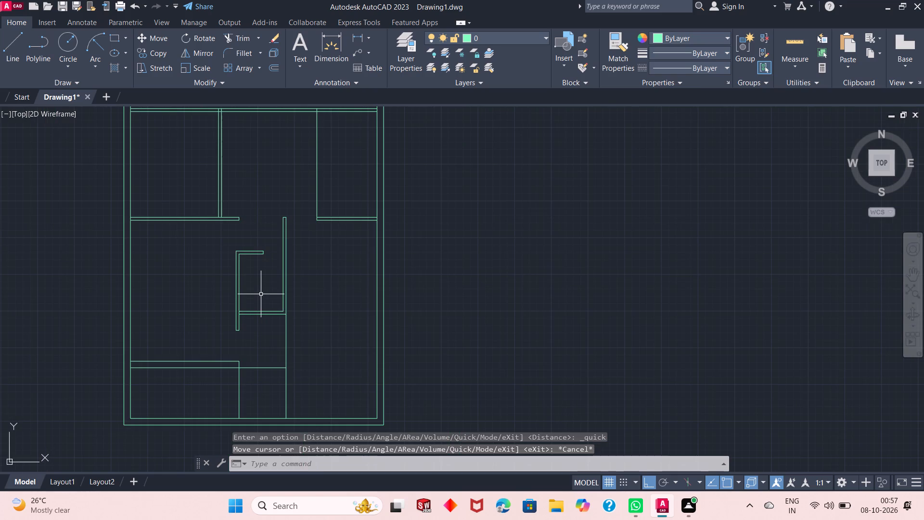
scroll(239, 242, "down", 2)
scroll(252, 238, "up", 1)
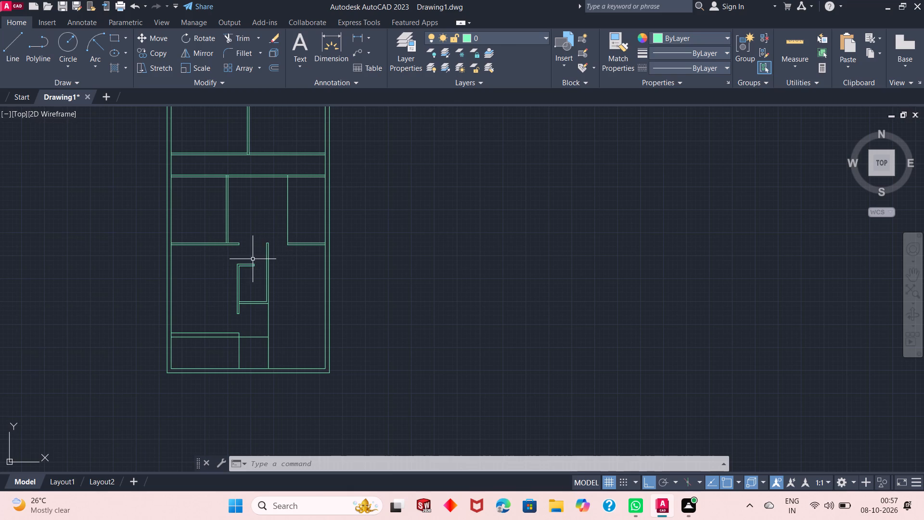
Measure the gaps beside the small central room: from its right partition to the right-hand room's corner, and across its top opening.
scroll(252, 260, "down", 1)
scroll(267, 251, "up", 4)
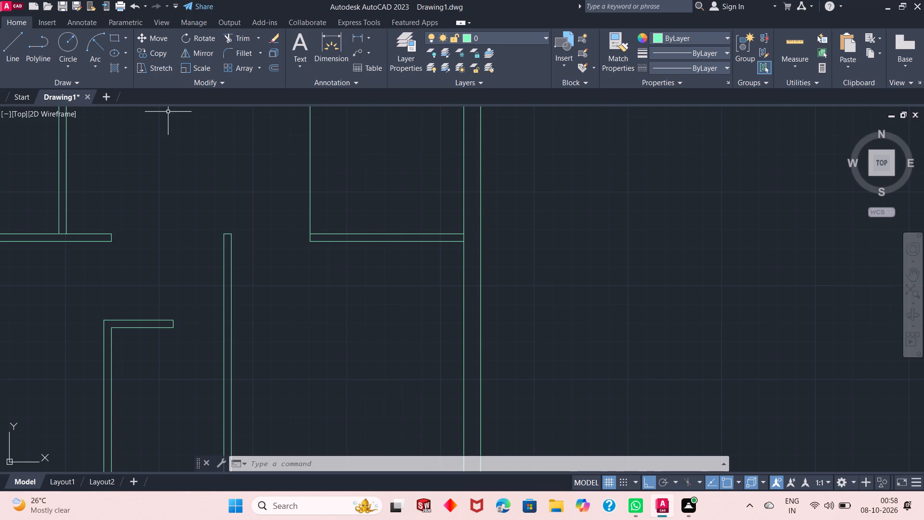
left_click(9, 43)
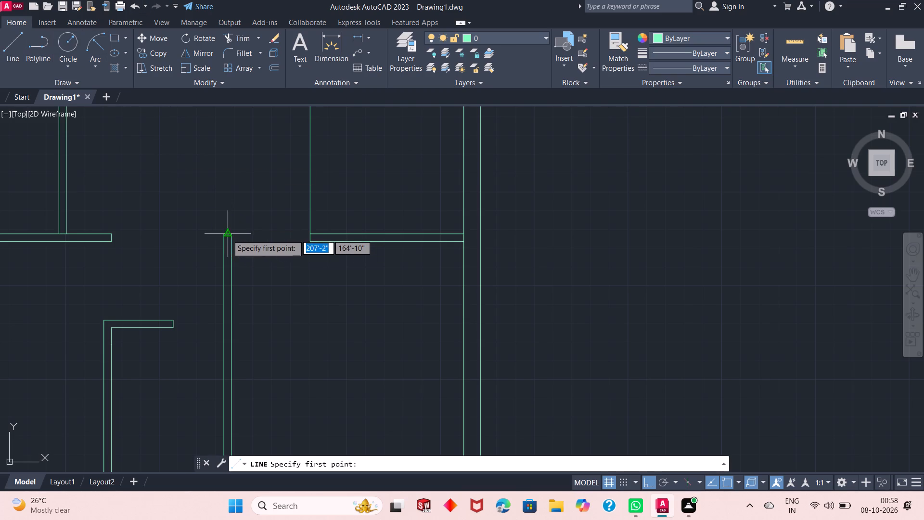
left_click(234, 237)
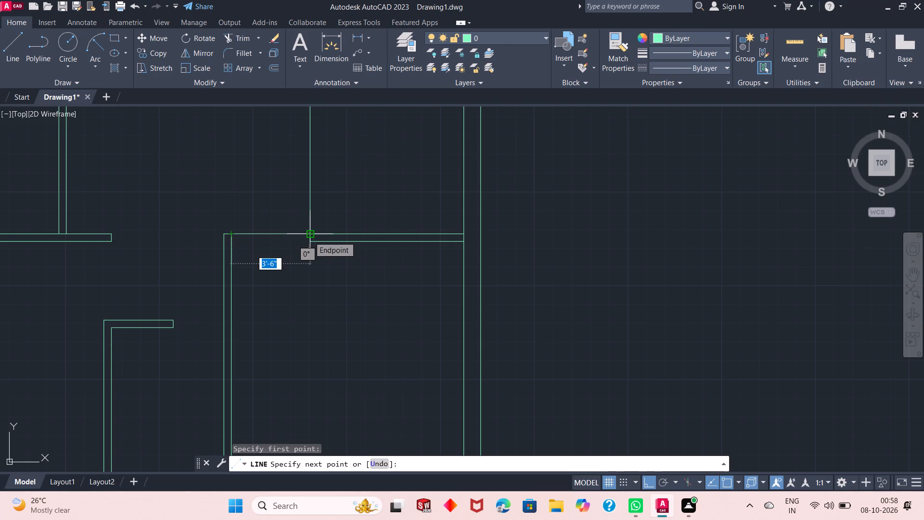
key("Escape")
key("space")
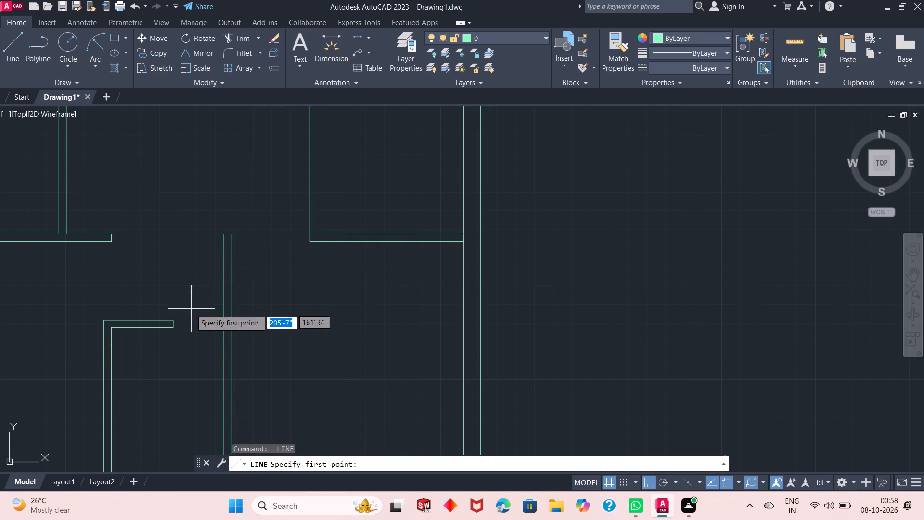
left_click(177, 321)
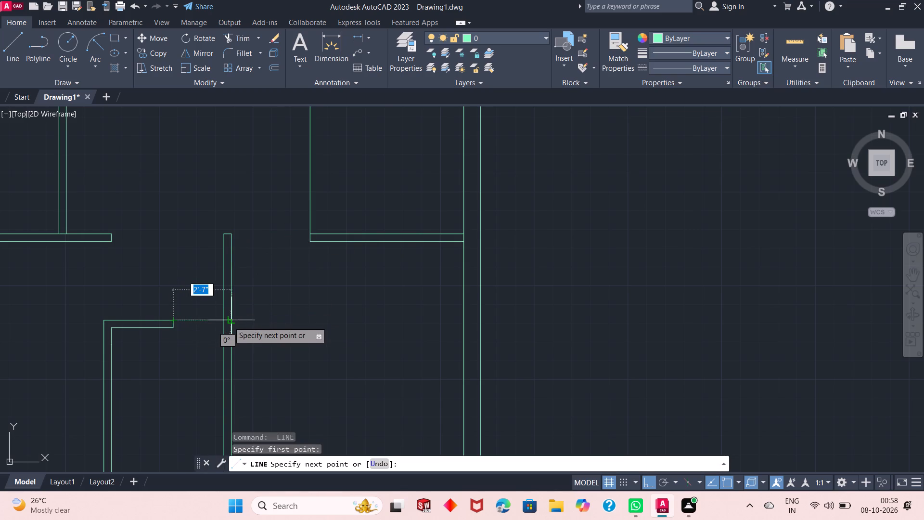
key("Escape")
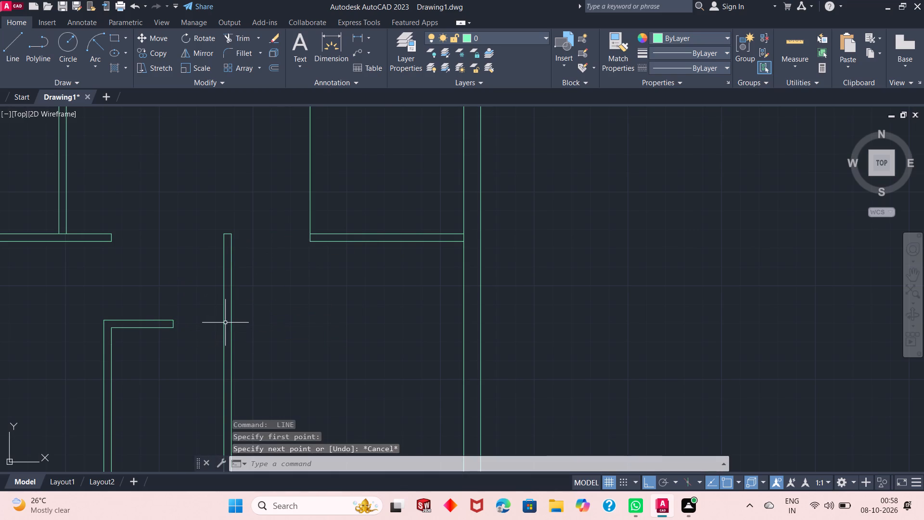
Measure the passages above and below the small central room's left partition, up to the neighbouring horizontal walls.
scroll(314, 303, "down", 1)
scroll(152, 304, "up", 1)
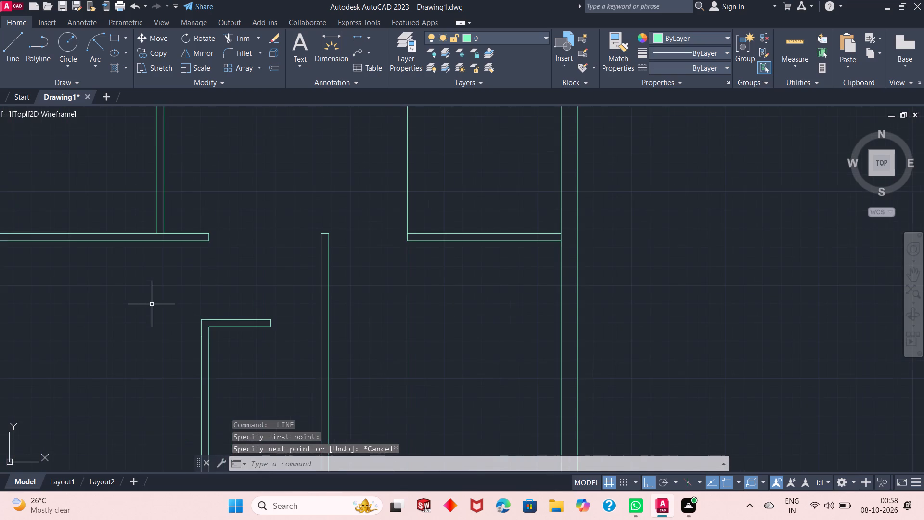
key("space")
left_click(200, 317)
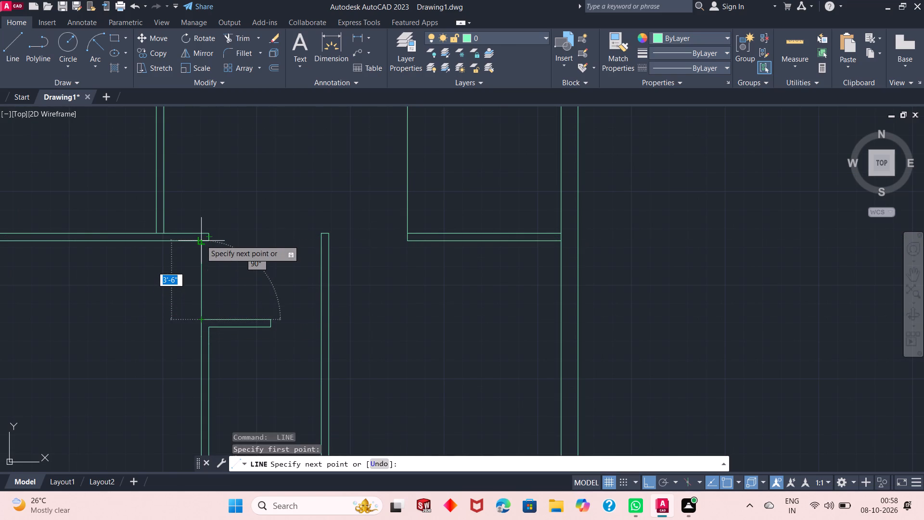
key("Escape")
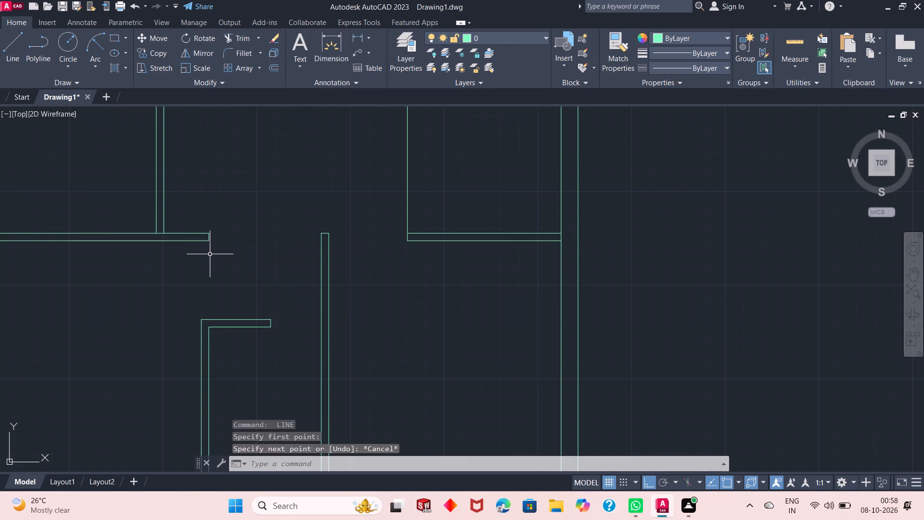
scroll(210, 254, "down", 2)
scroll(193, 384, "up", 2)
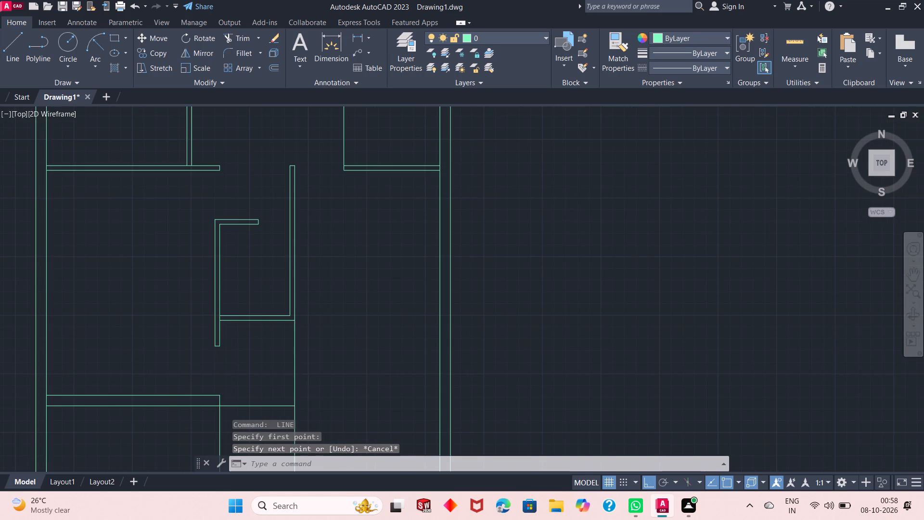
key("space")
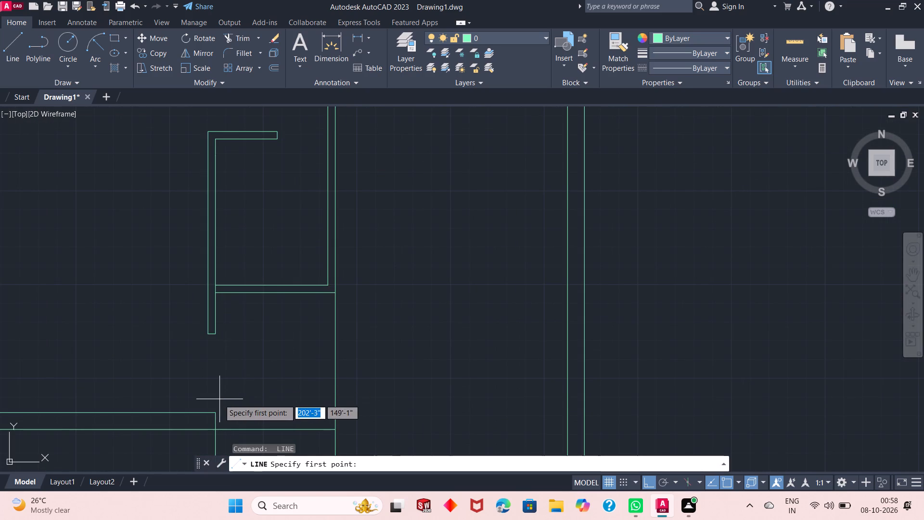
left_click(215, 415)
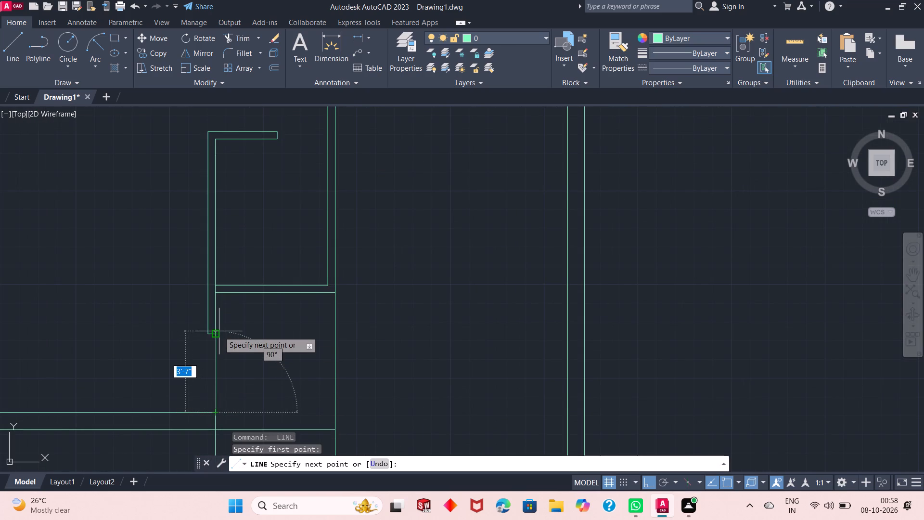
key("Escape")
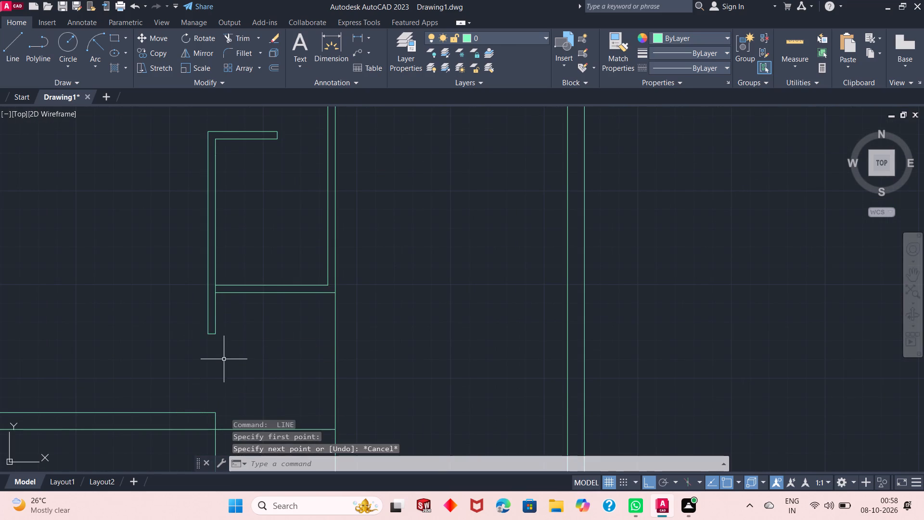
Trim both horizontal partition lines spanning the space between the middle-left and middle-right rooms, just below the corridor.
scroll(223, 364, "down", 2)
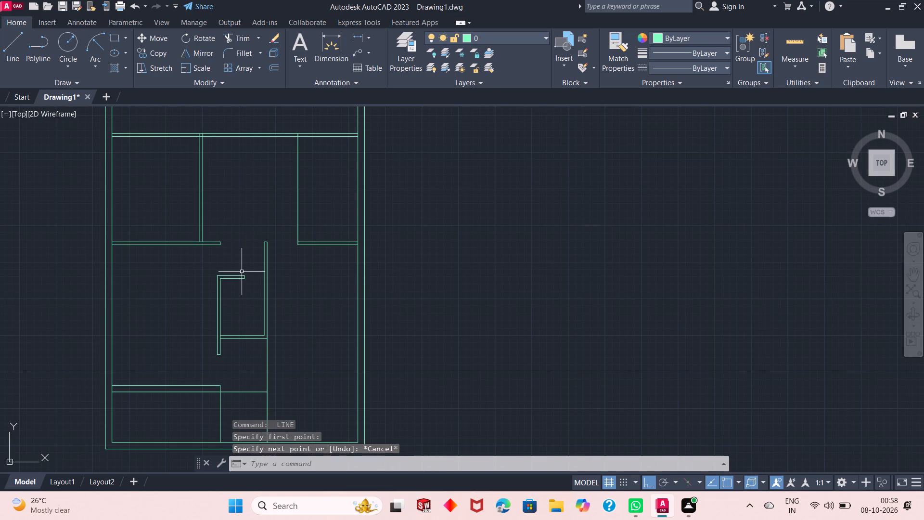
scroll(243, 308, "down", 1)
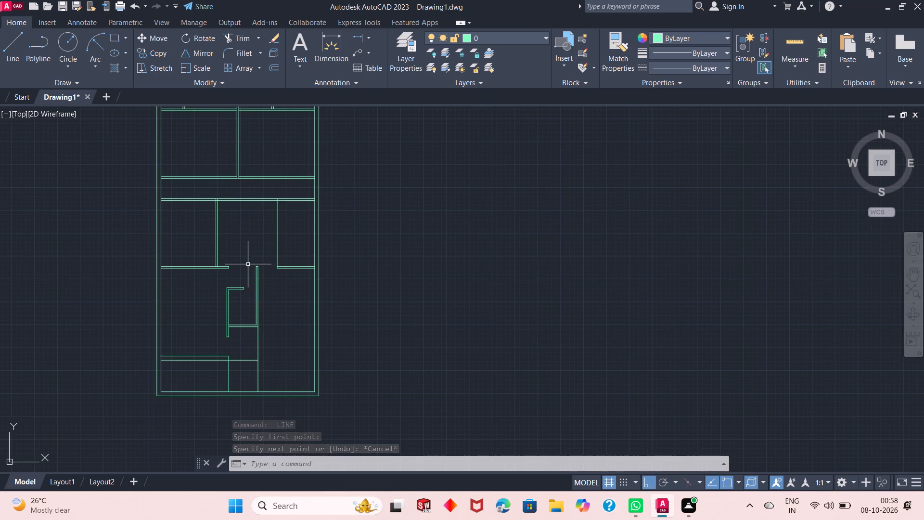
scroll(248, 264, "down", 1)
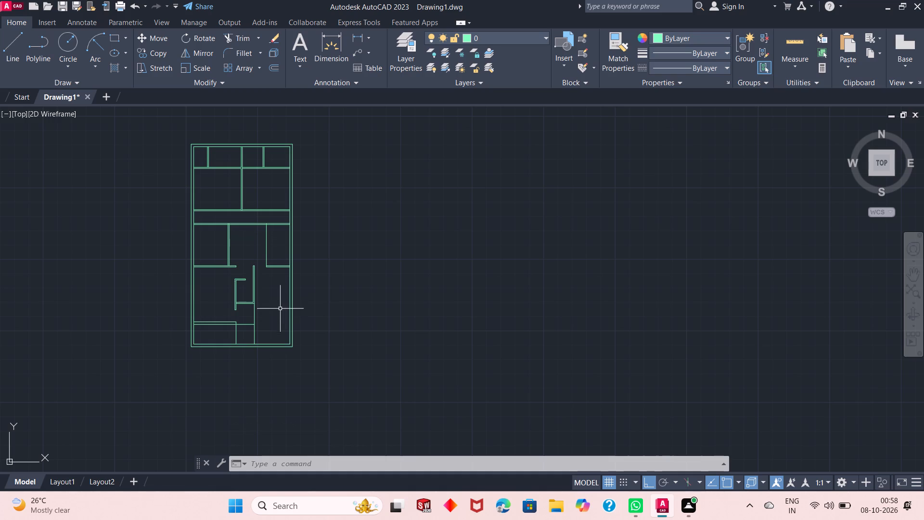
scroll(243, 330, "up", 2)
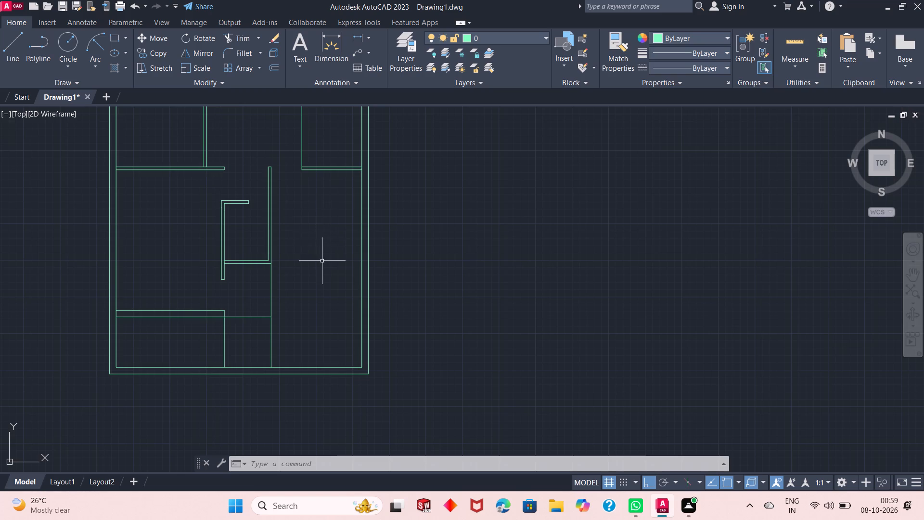
scroll(327, 281, "down", 3)
scroll(300, 245, "up", 1)
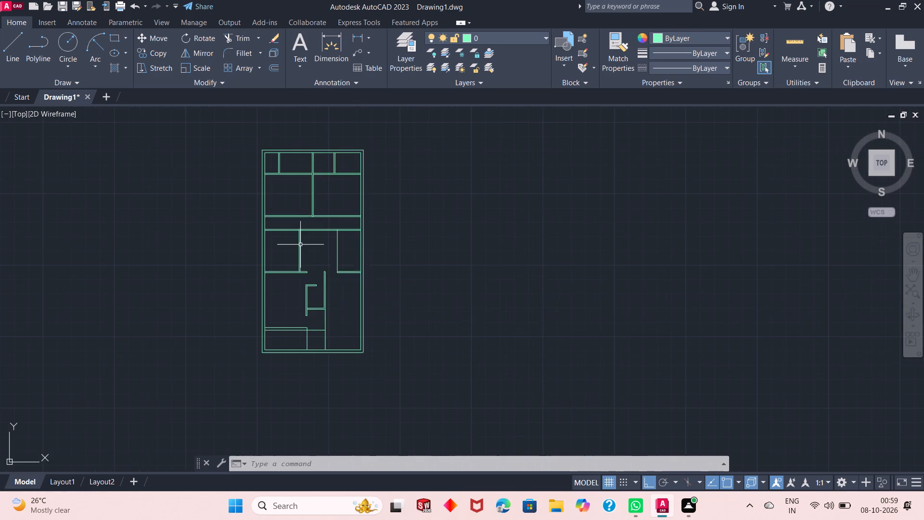
scroll(300, 245, "up", 1)
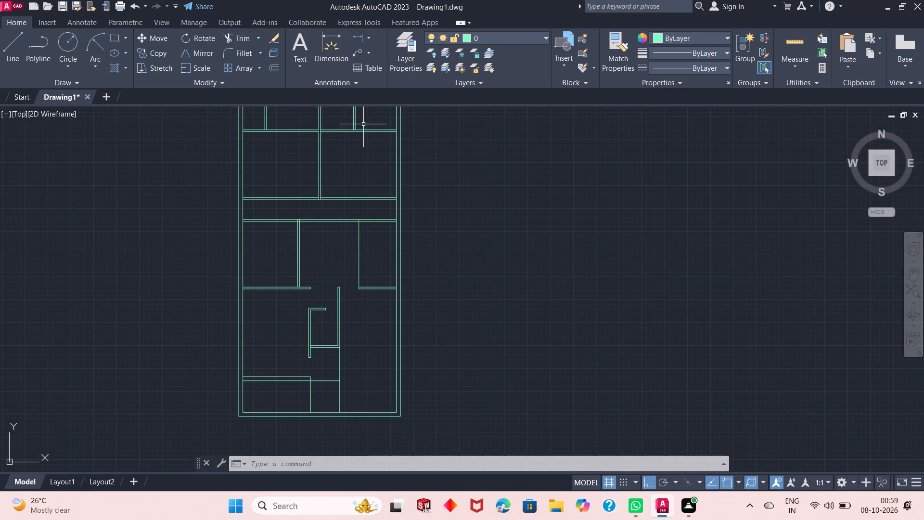
left_click(225, 39)
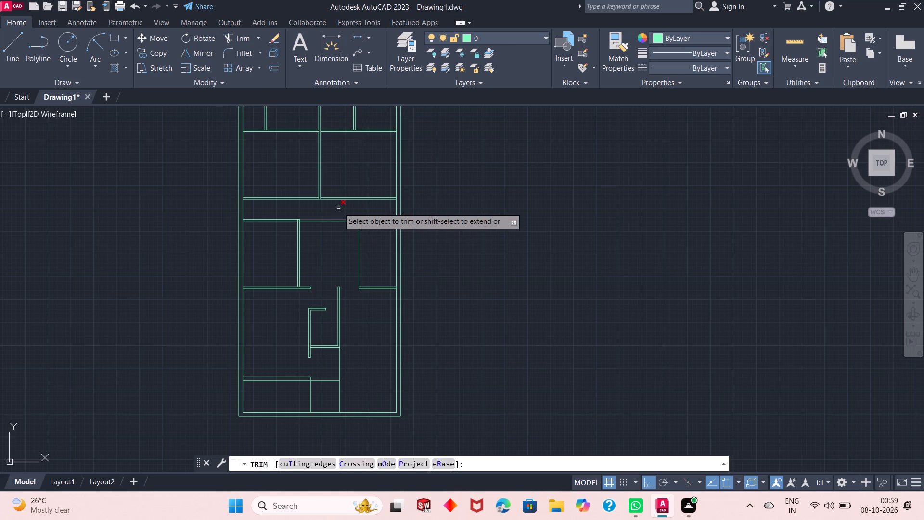
left_click(338, 208)
left_click(330, 234)
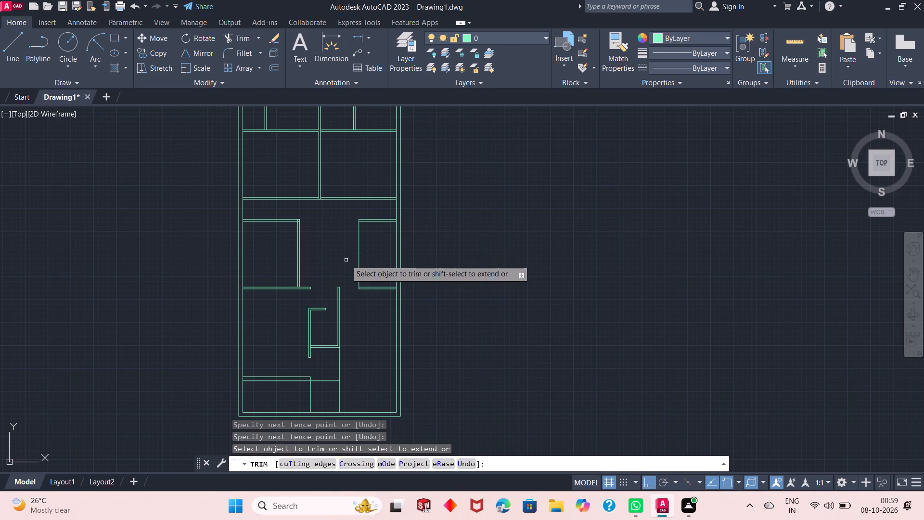
key("Escape")
Offset the upper line of the middle-left room's bottom partition 3'6" upward.
scroll(312, 252, "up", 1)
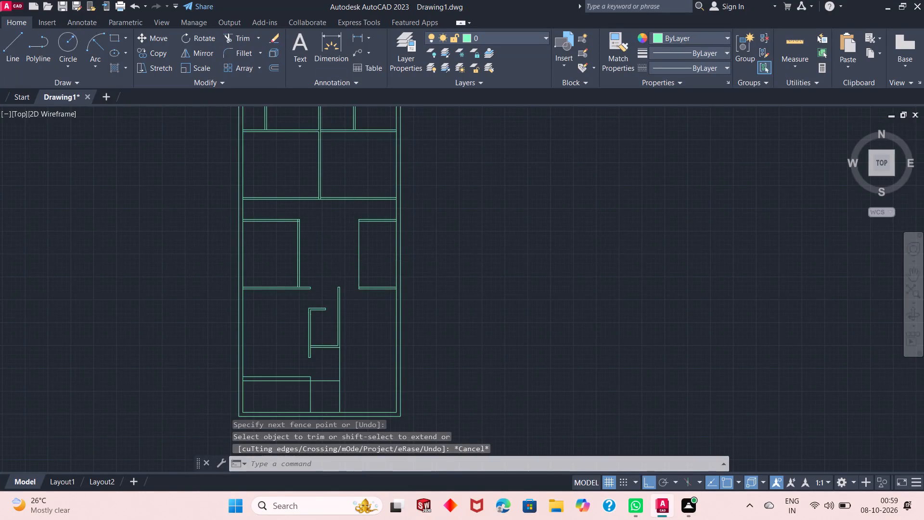
scroll(312, 252, "up", 1)
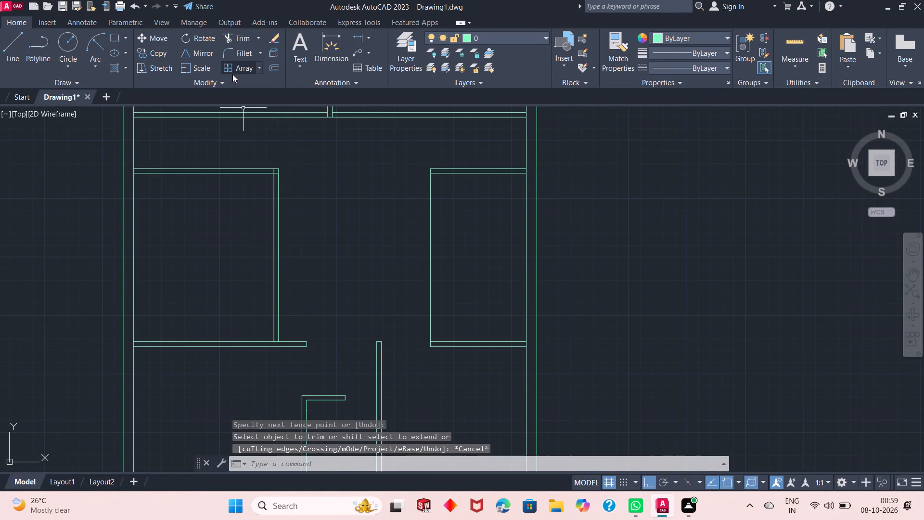
left_click(277, 72)
key("space")
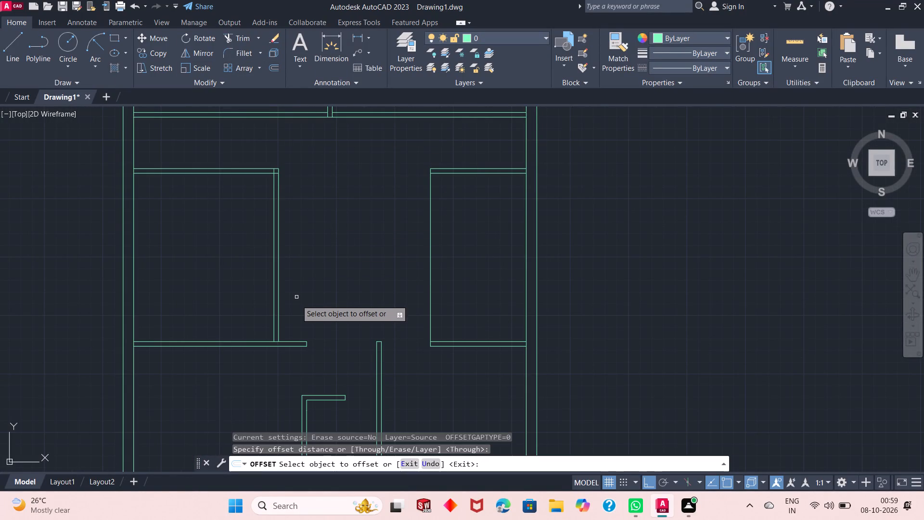
left_click(292, 341)
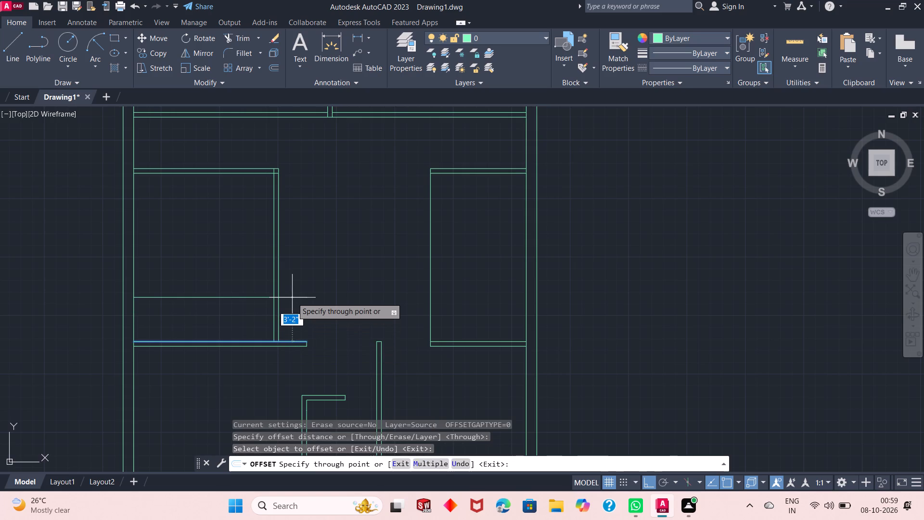
type("3'6\"")
key("Return")
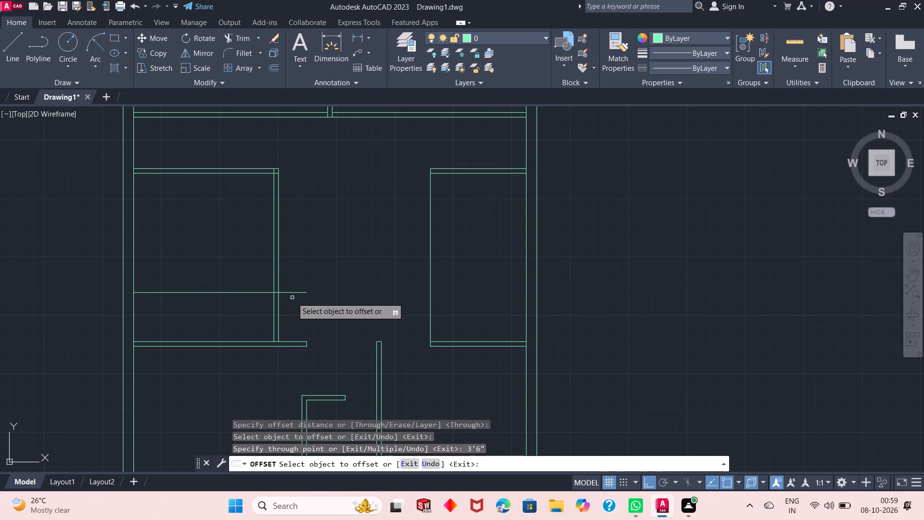
right_click(306, 262)
left_click(316, 268)
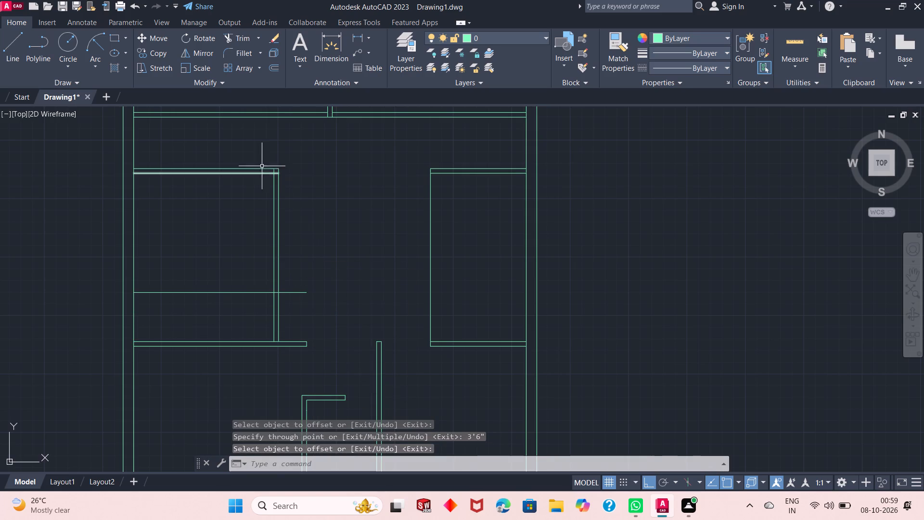
Trim the middle-left room's right partition below the offset line and the line's excess on both sides, leaving a short end cap.
left_click(244, 40)
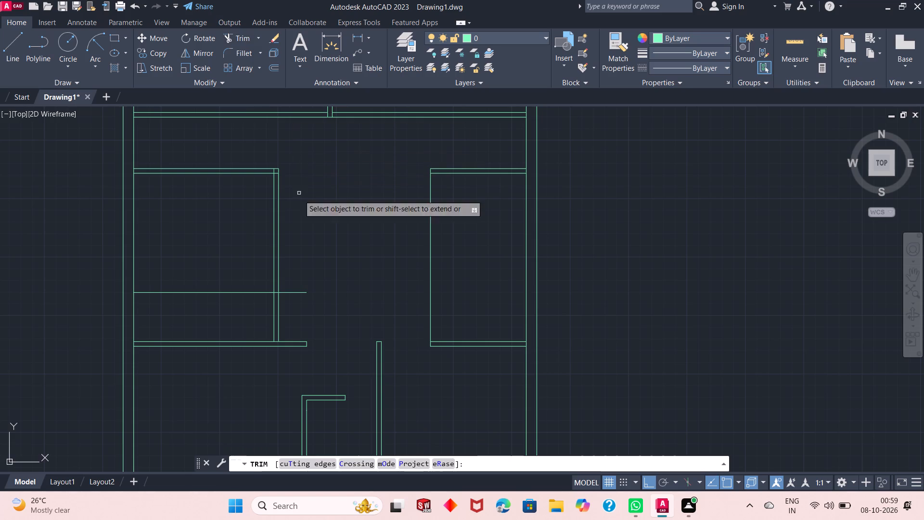
left_click(293, 284)
left_click(294, 296)
left_click(295, 308)
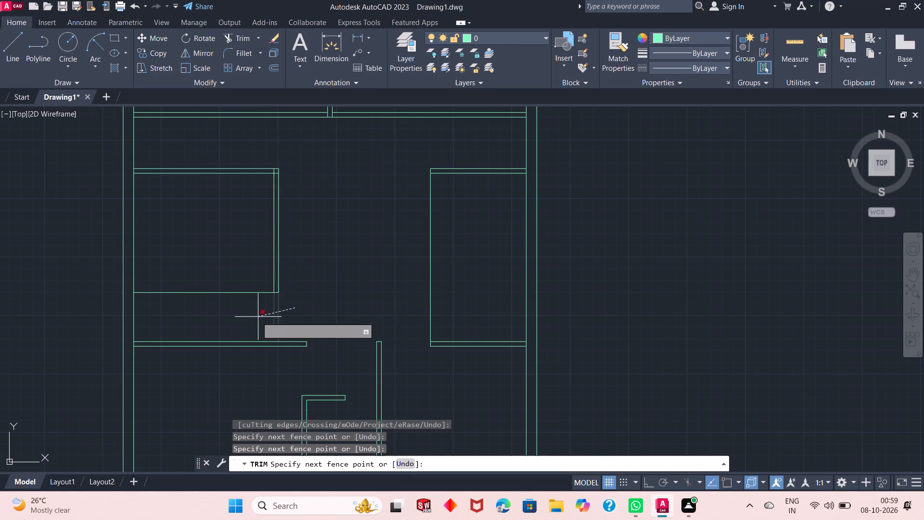
left_click(256, 317)
left_click(249, 299)
left_click(246, 263)
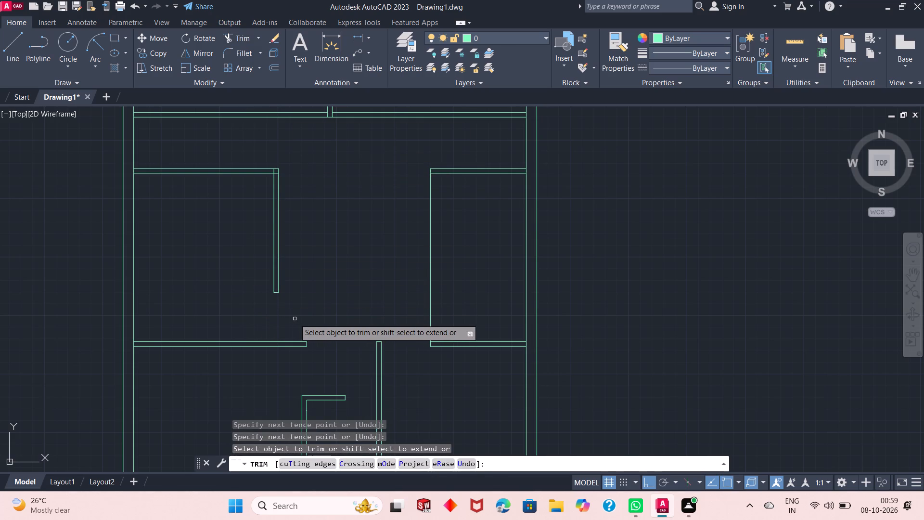
right_click(310, 252)
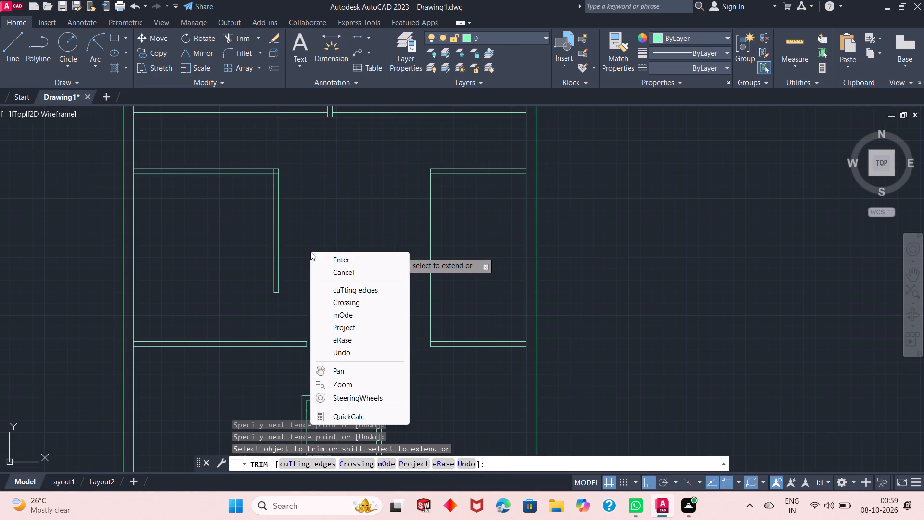
left_click(322, 253)
Offset the inner line of the middle-right room's top partition 2' downward.
left_click(270, 69)
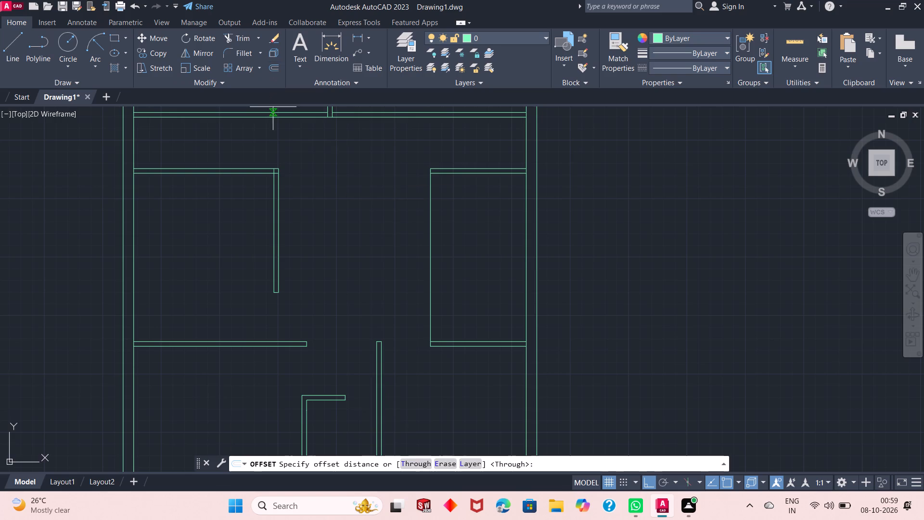
key("space")
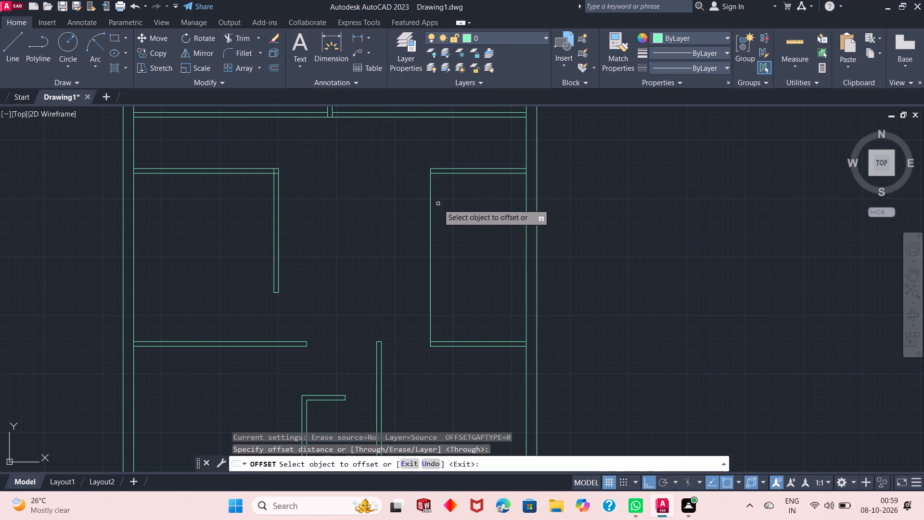
left_click(448, 174)
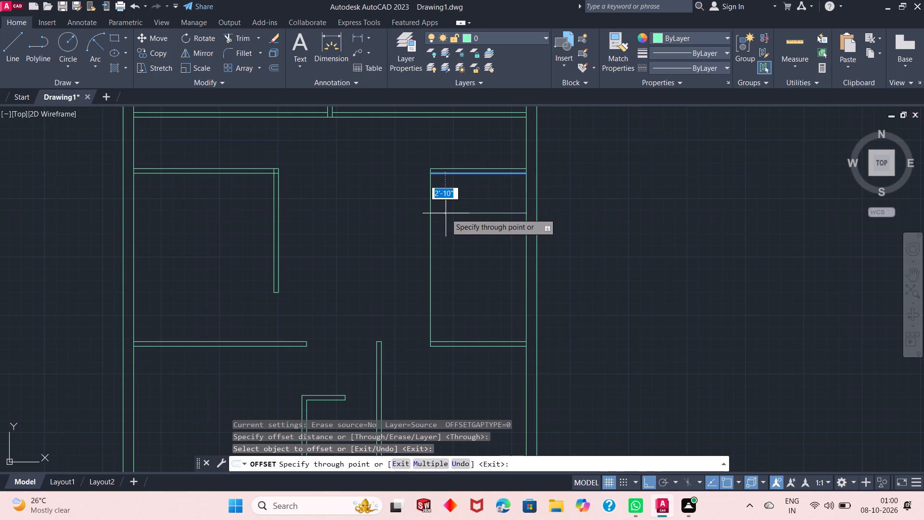
type("2'")
key("Return")
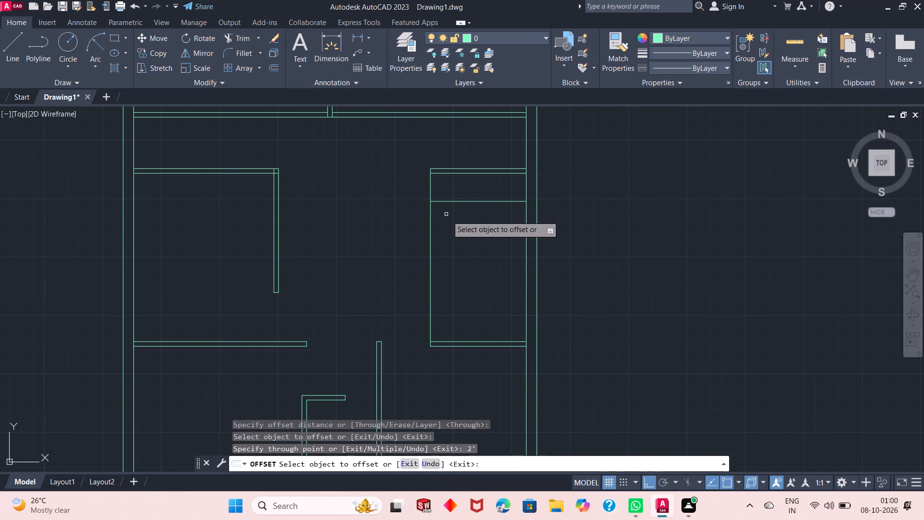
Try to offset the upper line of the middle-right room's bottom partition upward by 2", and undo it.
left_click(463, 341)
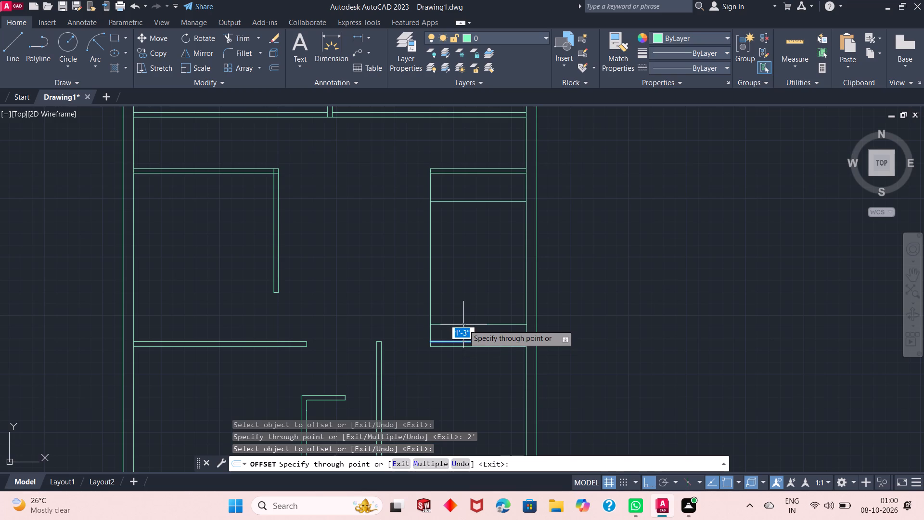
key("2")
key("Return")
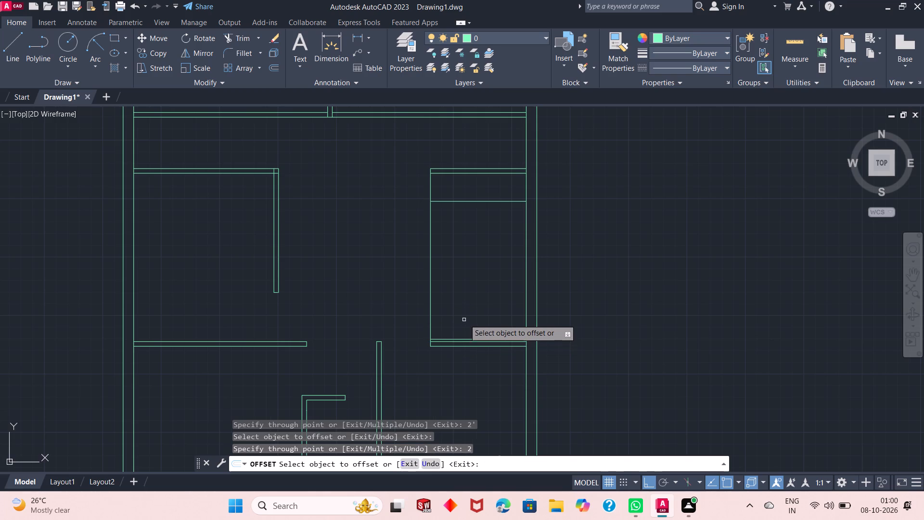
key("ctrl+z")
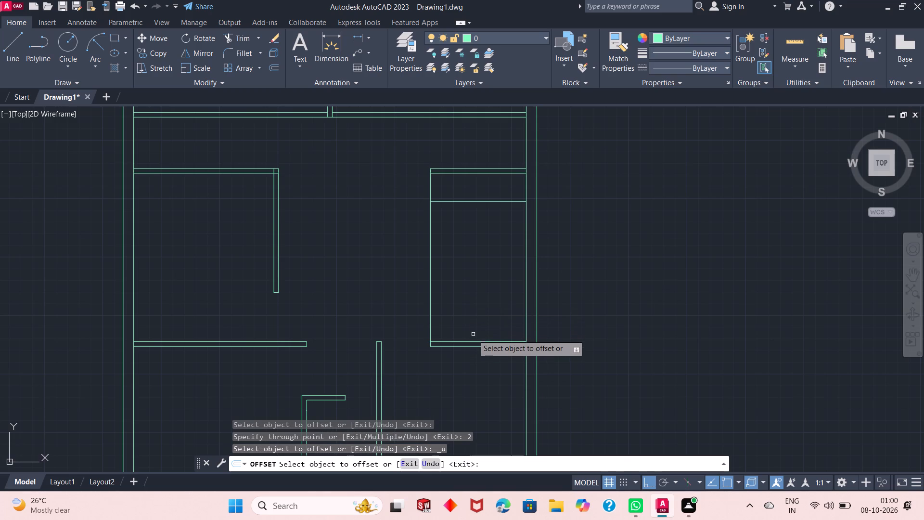
Offset the upper line of the middle-right room's bottom partition 2' upward.
left_click(473, 341)
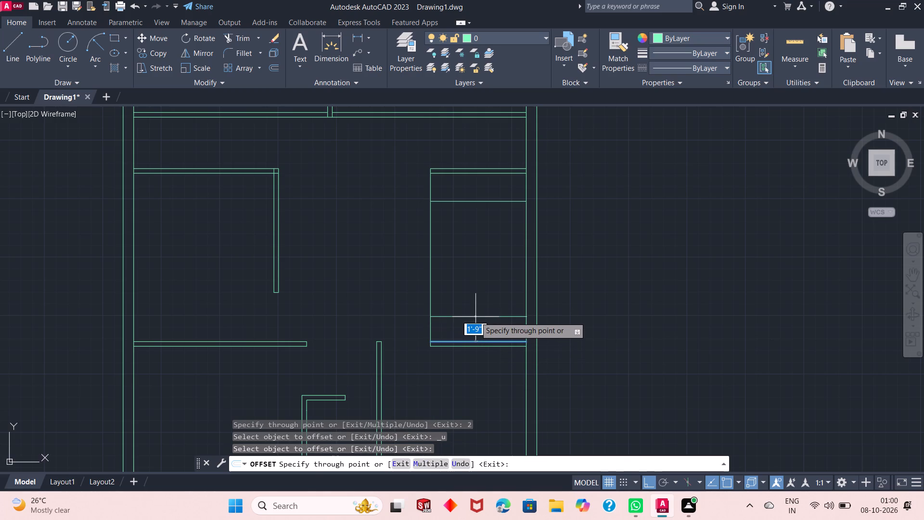
type("2'")
key("Return")
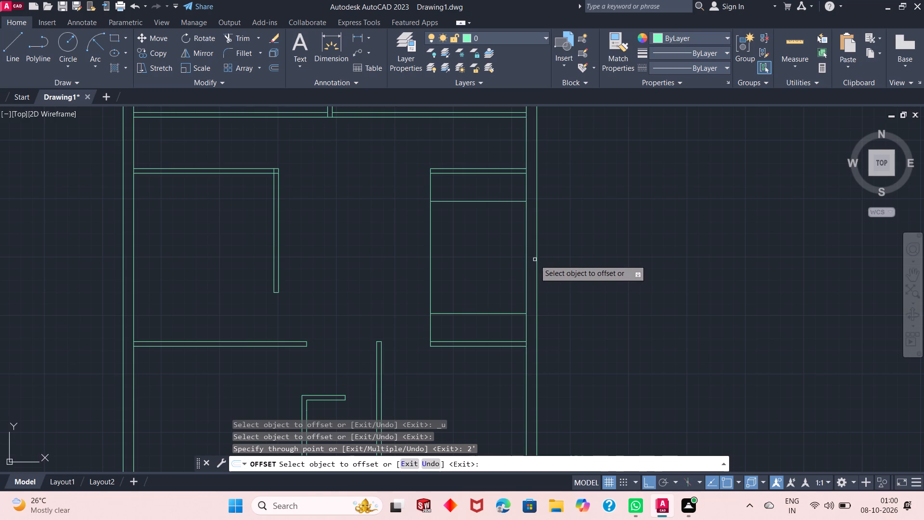
Offset the inner line of the right outer wall 2' inward, towards the middle-right room.
left_click(527, 274)
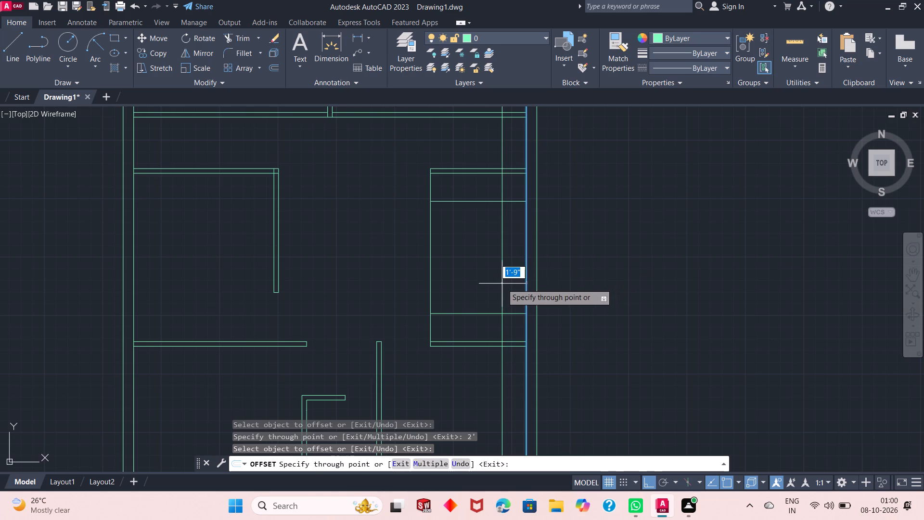
type("2'")
key("Return")
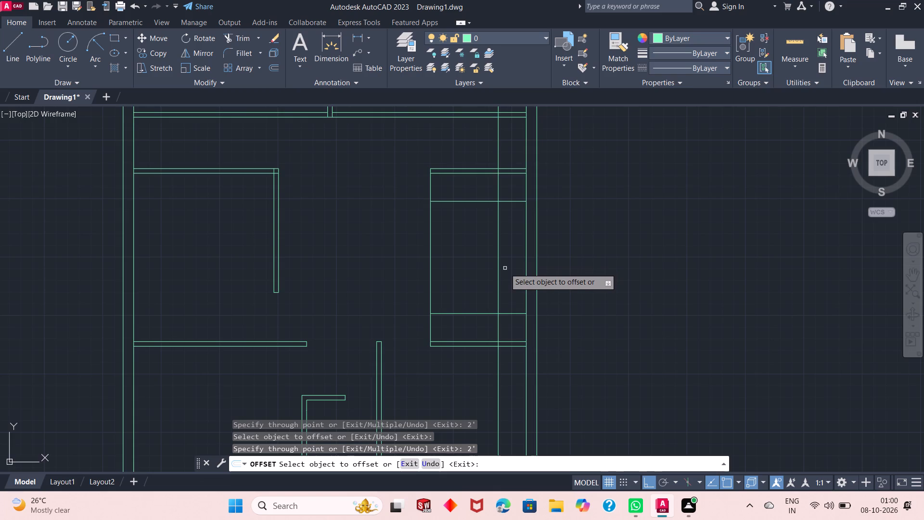
scroll(498, 278, "up", 1)
scroll(498, 278, "down", 3)
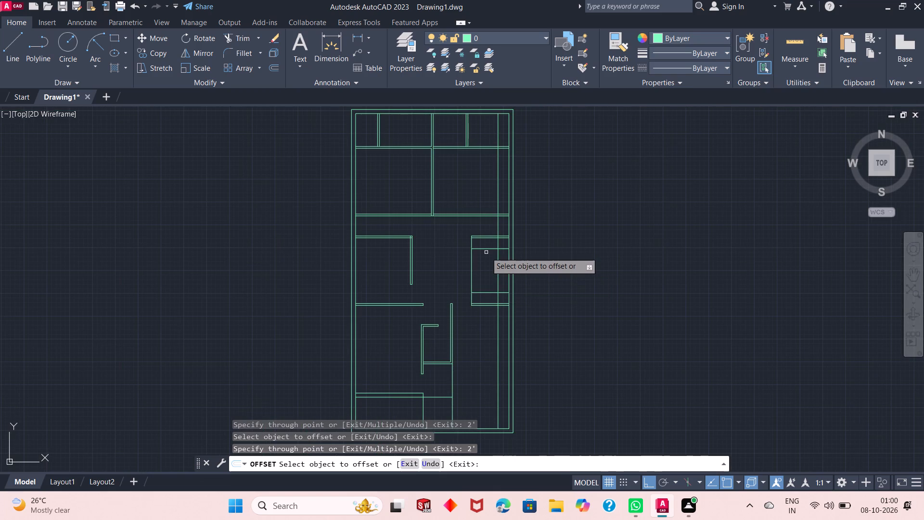
key("Escape")
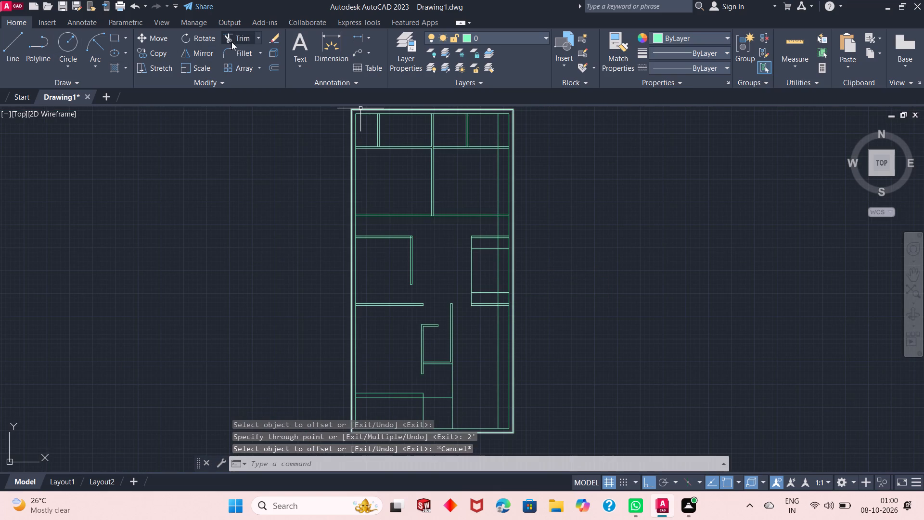
Trim the vertical offset line above the middle-right room, including the pieces inside the corridor partition and the room's top partition.
left_click(237, 40)
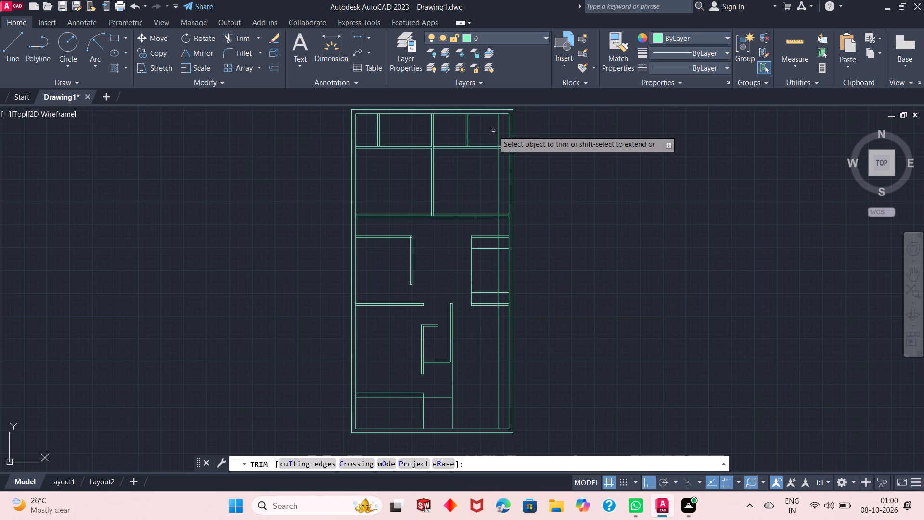
left_click(497, 134)
left_click(498, 165)
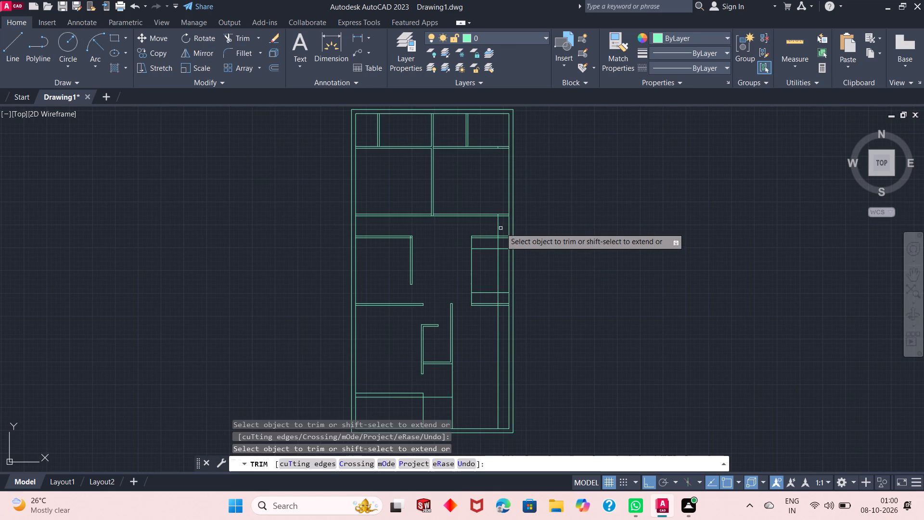
left_click(499, 226)
scroll(491, 140, "up", 1)
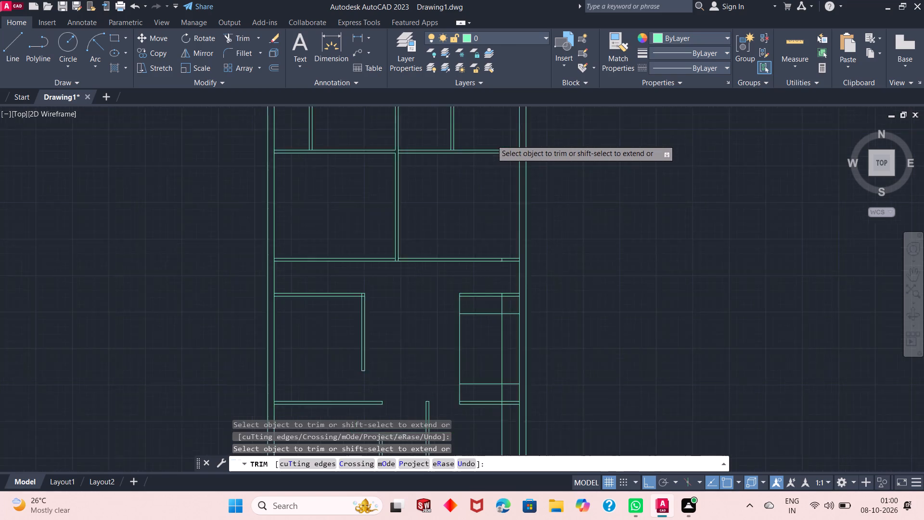
scroll(491, 140, "up", 6)
left_click(612, 322)
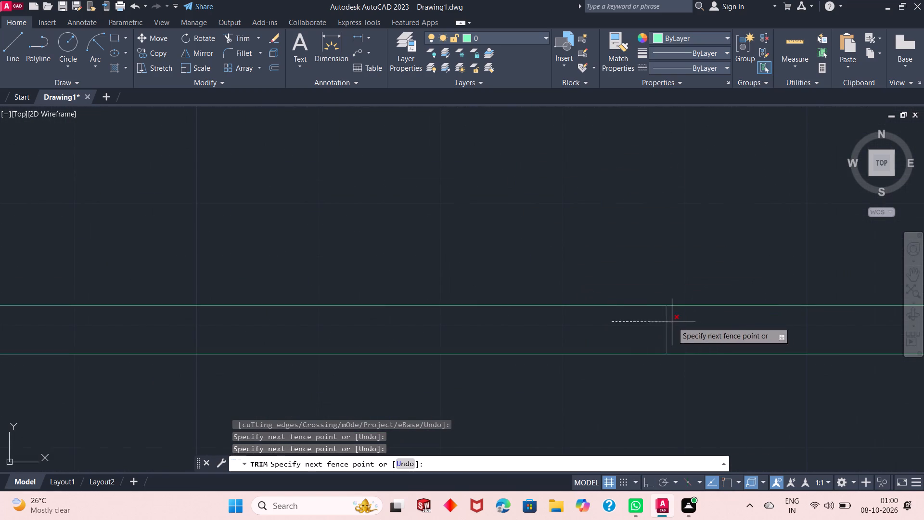
left_click(675, 323)
scroll(560, 242, "down", 6)
scroll(552, 371, "up", 2)
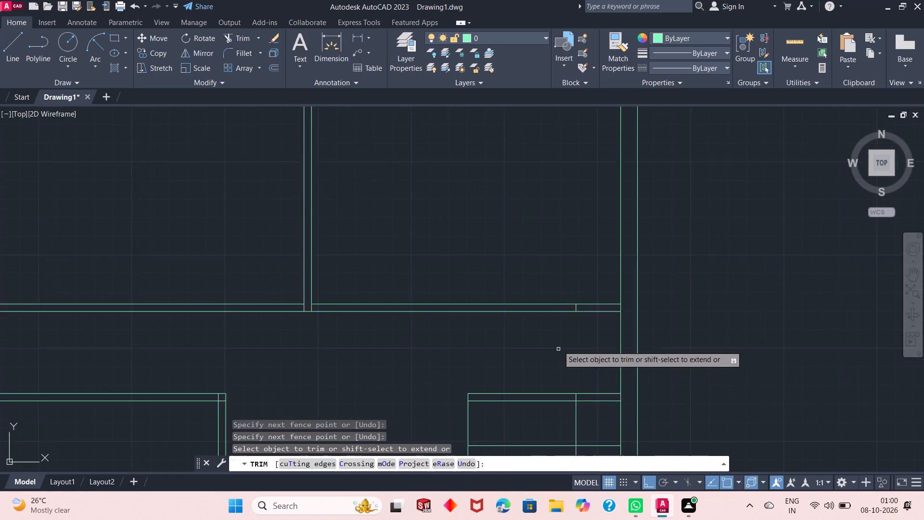
scroll(558, 343, "up", 2)
left_click(600, 281)
left_click(612, 281)
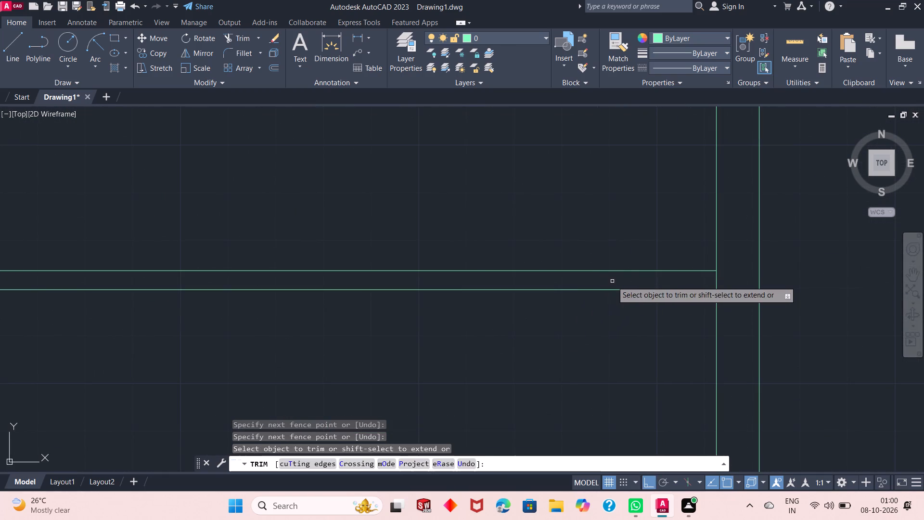
scroll(561, 240, "down", 6)
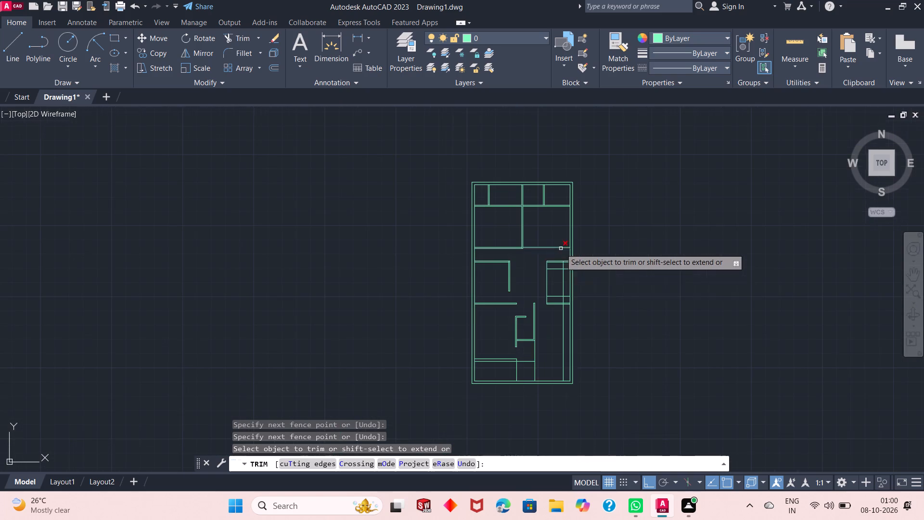
scroll(565, 261, "up", 4)
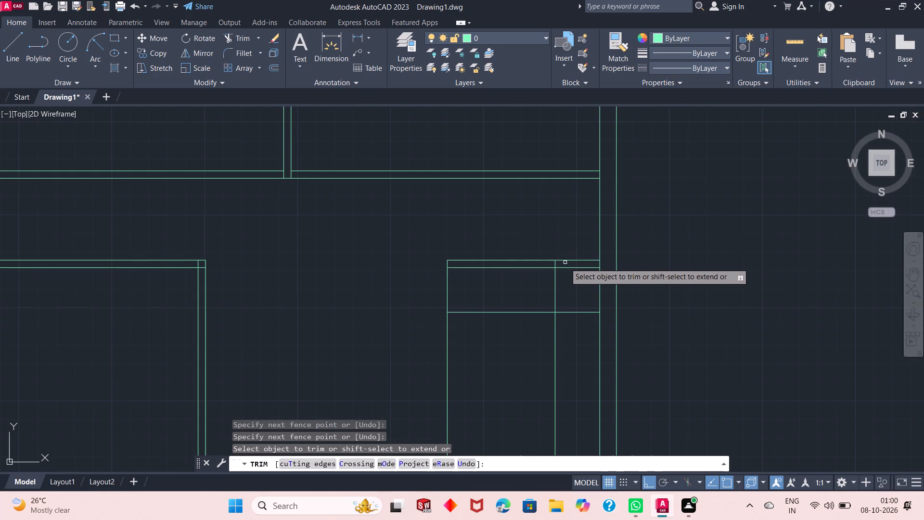
left_click(549, 263)
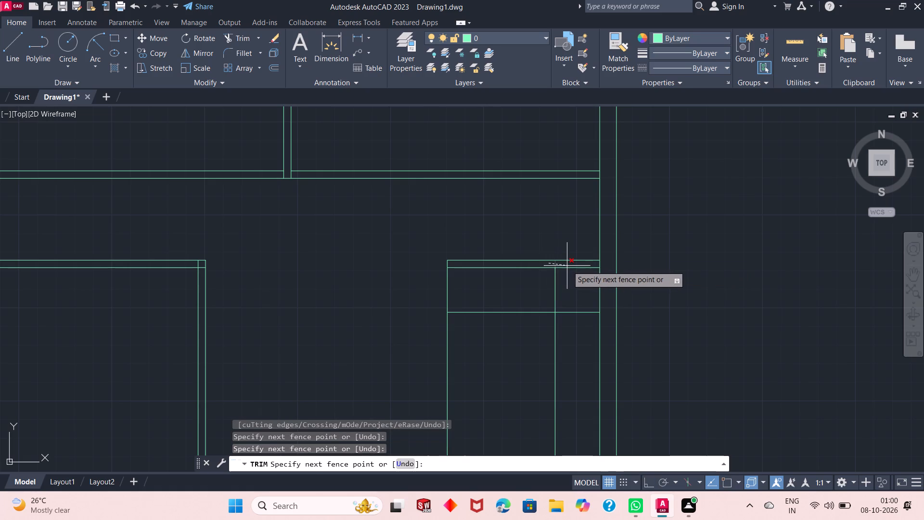
left_click(570, 265)
Trim the middle-right room's left line between the horizontal offsets and the overlapping offset ends, leaving a U-shaped counter outline.
scroll(500, 296, "down", 2)
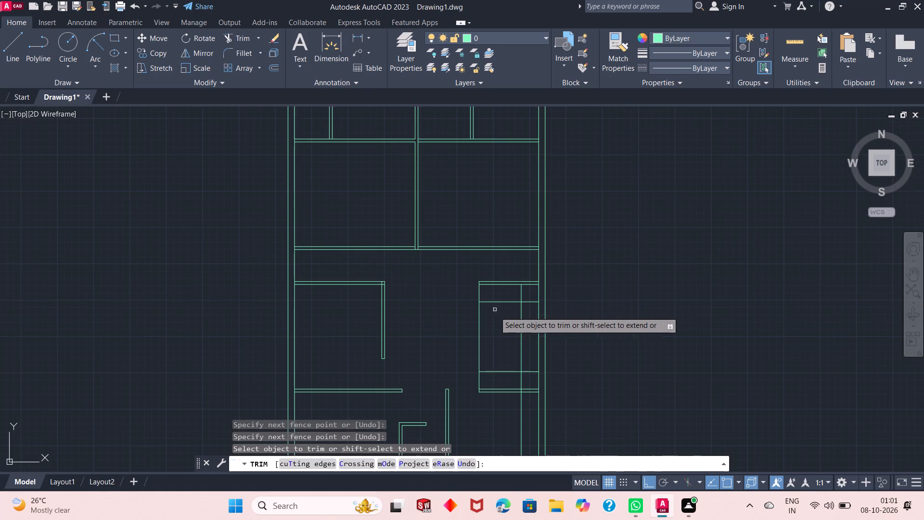
left_click(493, 317)
left_click(473, 332)
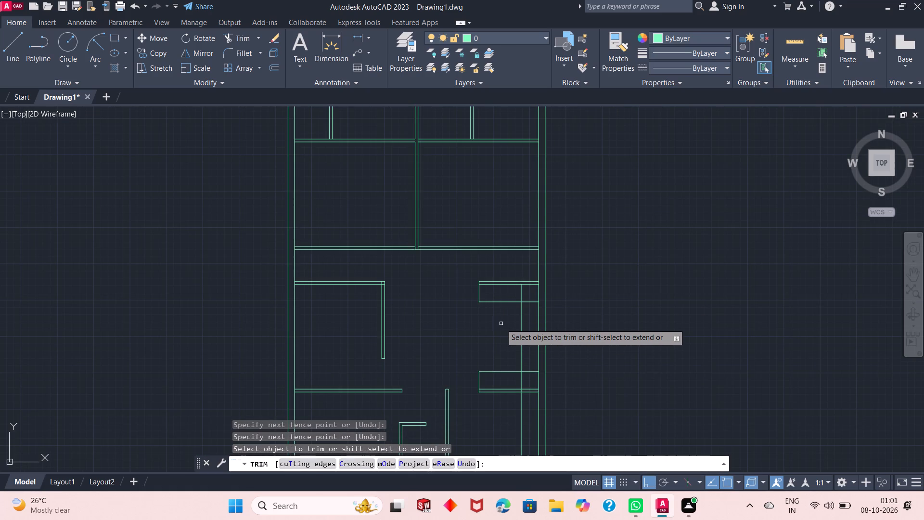
left_click(532, 296)
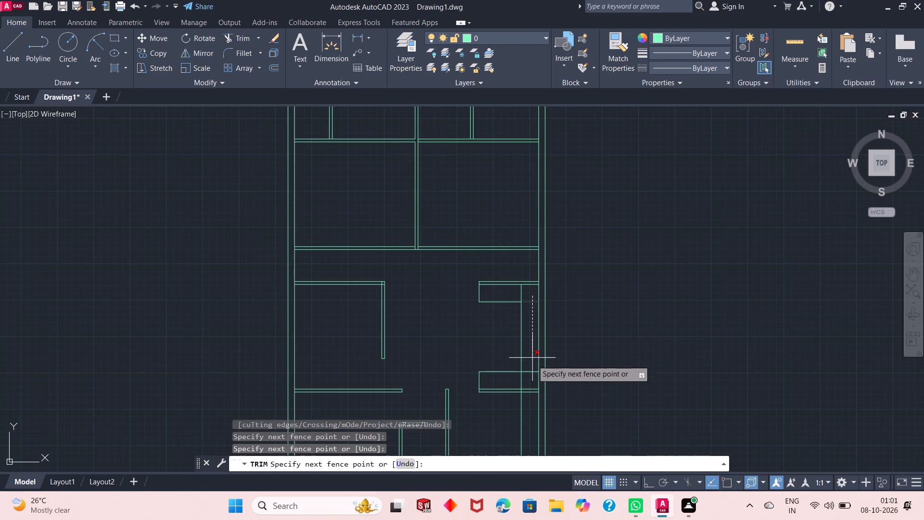
left_click(533, 378)
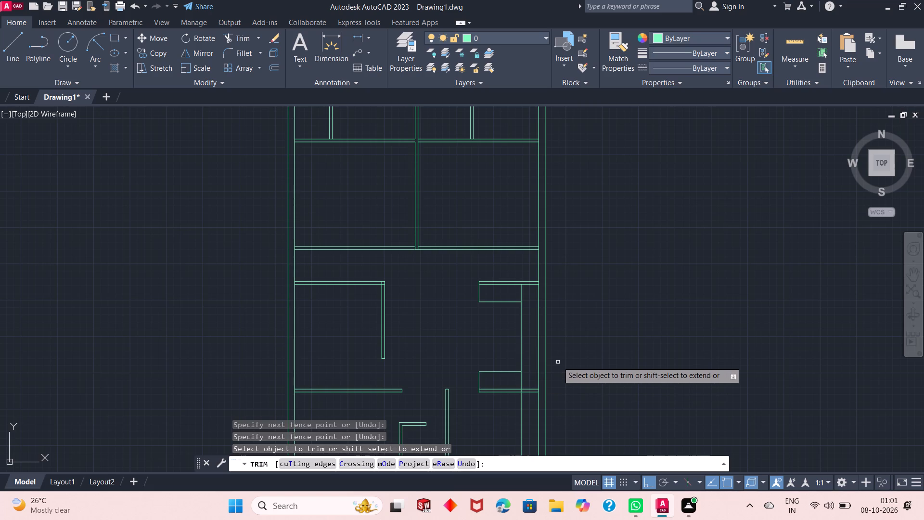
left_click(507, 382)
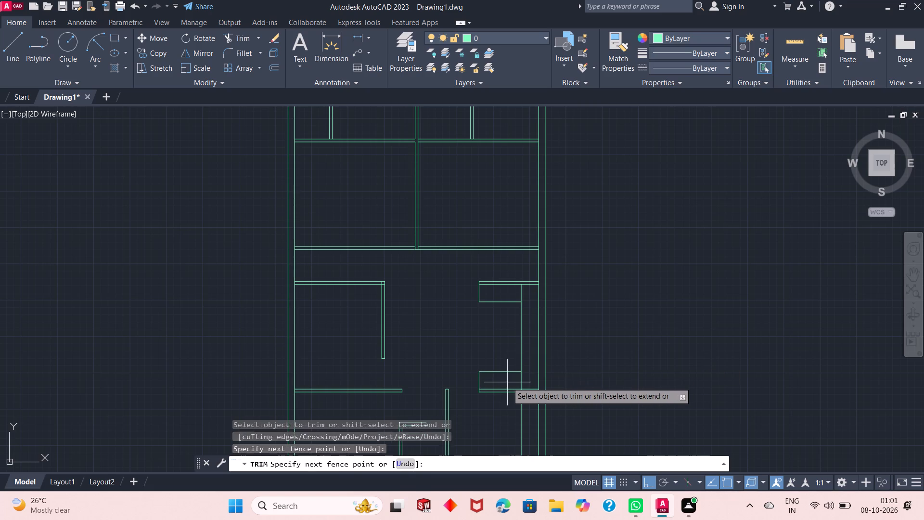
left_click(525, 378)
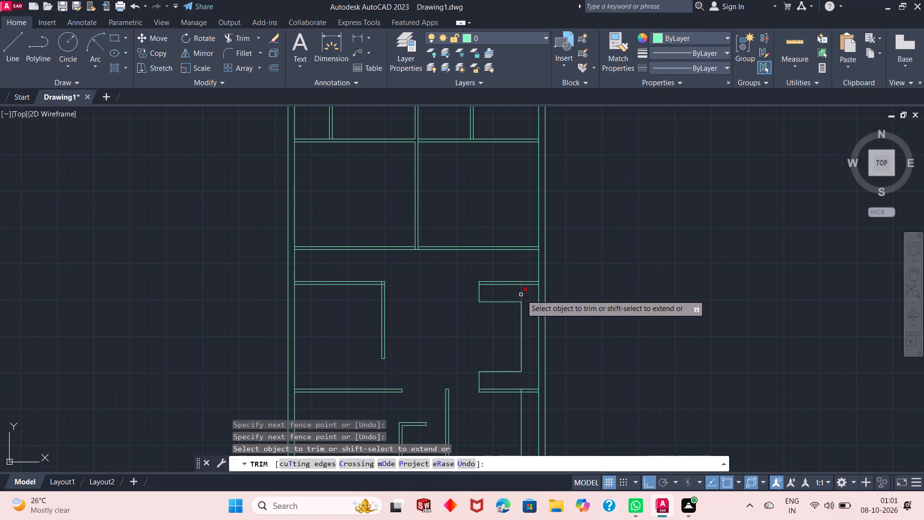
left_click(522, 295)
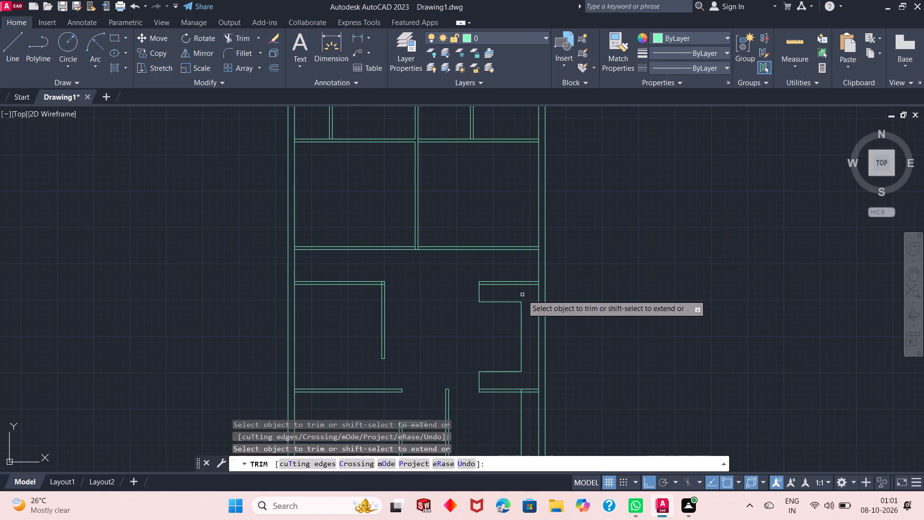
Trim the rest of the vertical offset line inside and below the middle-right room's bottom partition, and finish trimming.
scroll(477, 311, "down", 1)
scroll(502, 377, "up", 2)
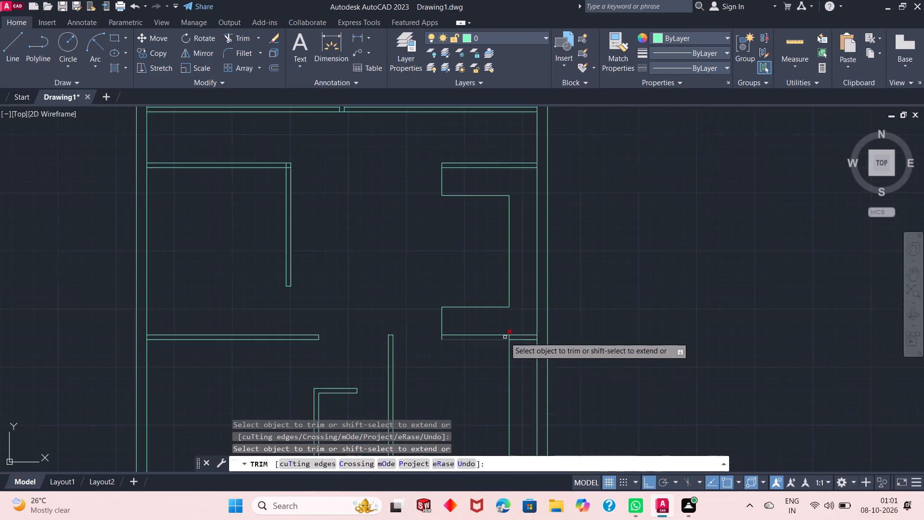
scroll(505, 337, "up", 4)
left_click(510, 340)
left_click(542, 341)
scroll(525, 310, "down", 3)
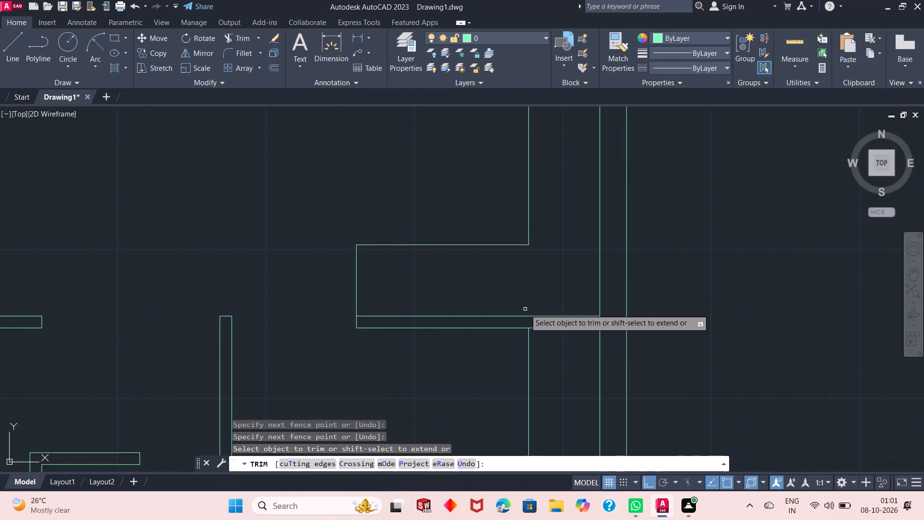
scroll(525, 309, "down", 2)
left_click(533, 353)
left_click(509, 376)
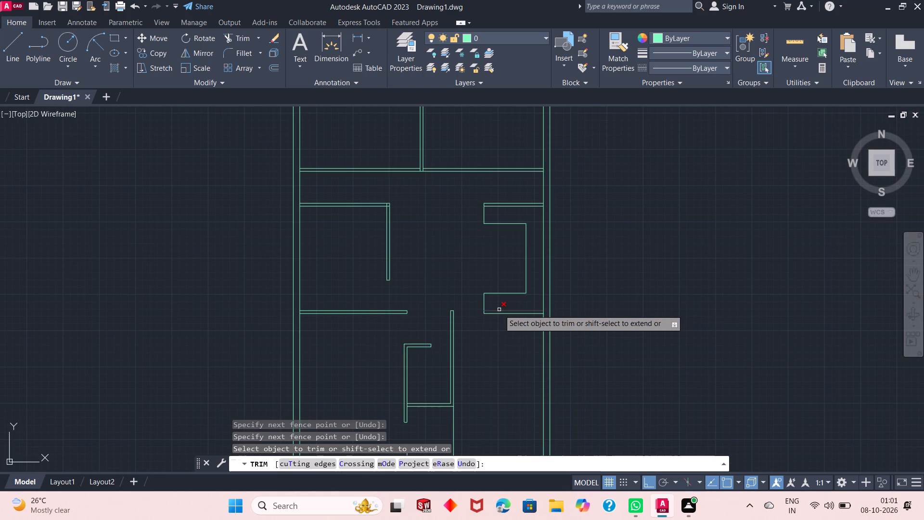
scroll(494, 273, "down", 1)
scroll(500, 354, "up", 1)
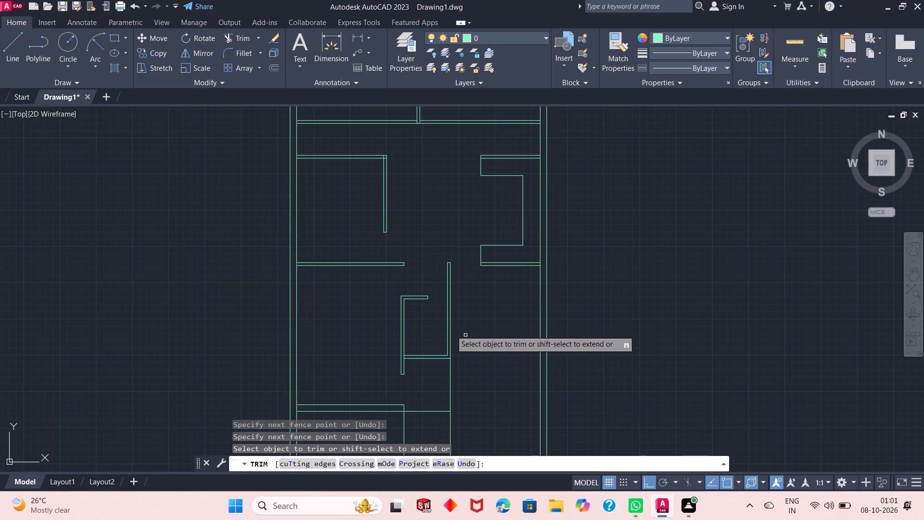
right_click(612, 263)
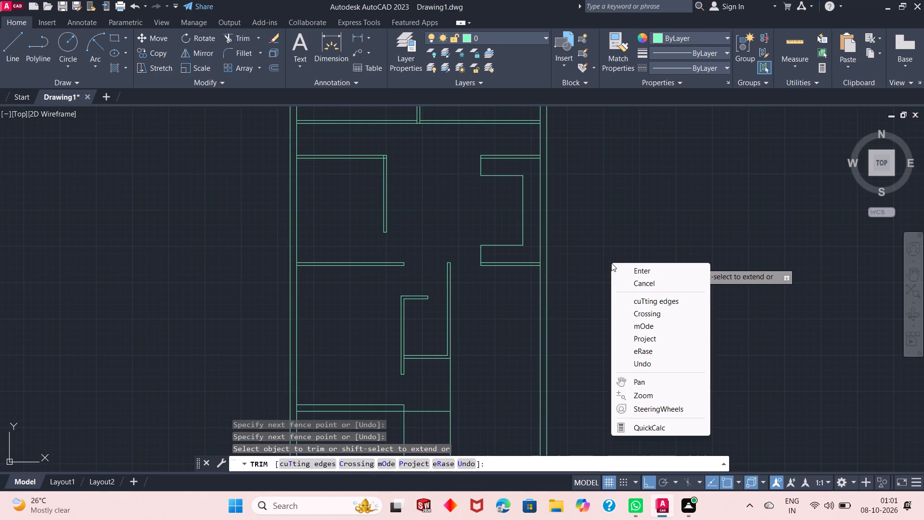
left_click(623, 268)
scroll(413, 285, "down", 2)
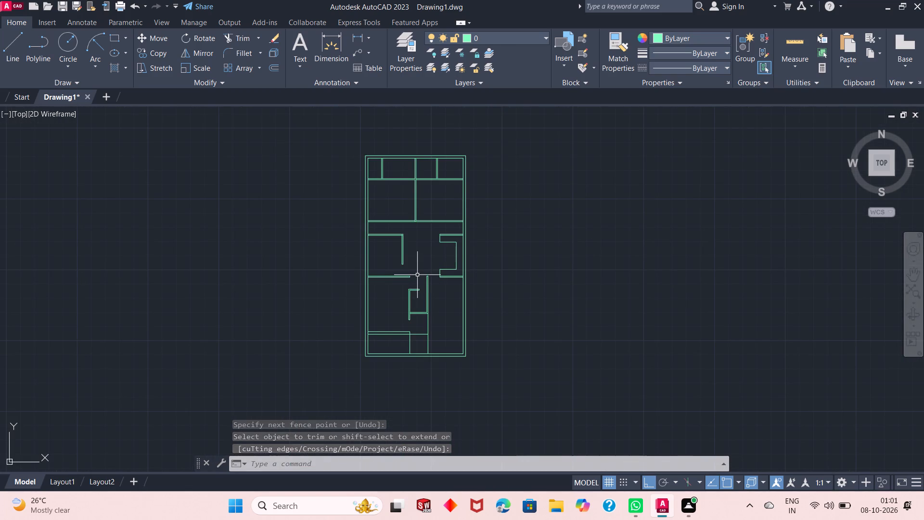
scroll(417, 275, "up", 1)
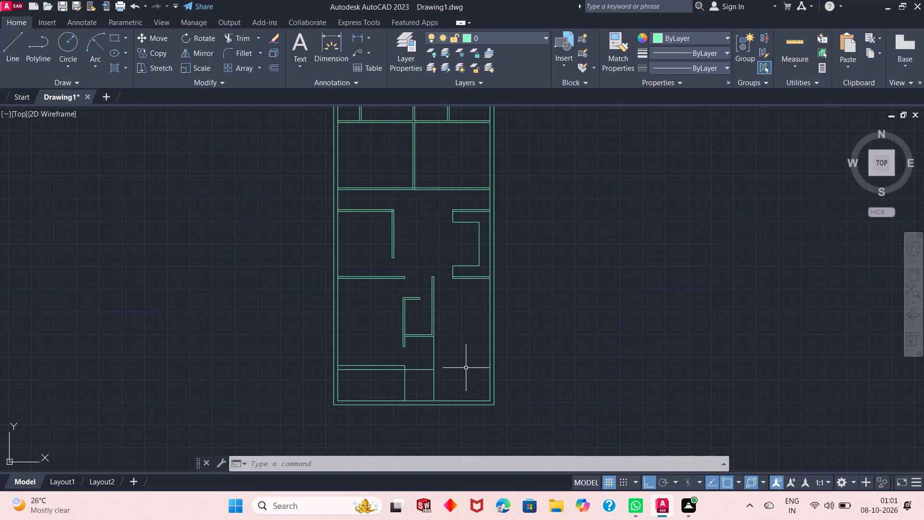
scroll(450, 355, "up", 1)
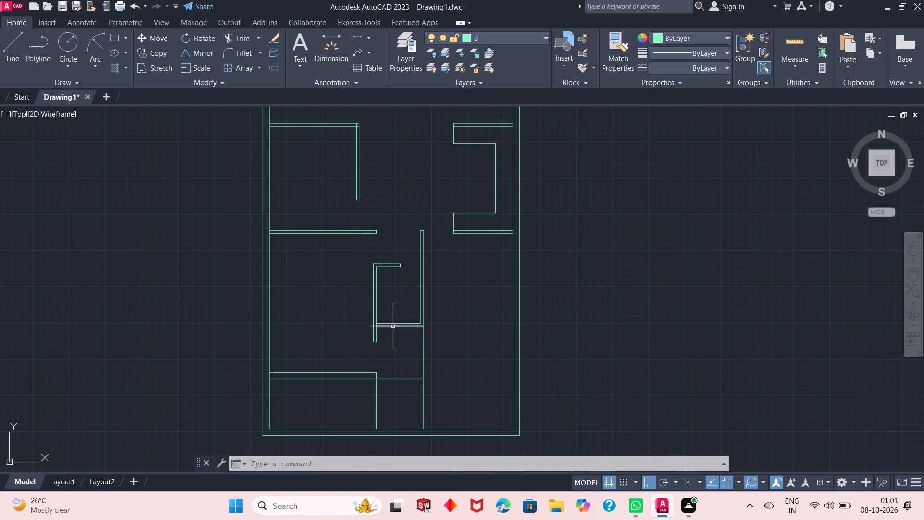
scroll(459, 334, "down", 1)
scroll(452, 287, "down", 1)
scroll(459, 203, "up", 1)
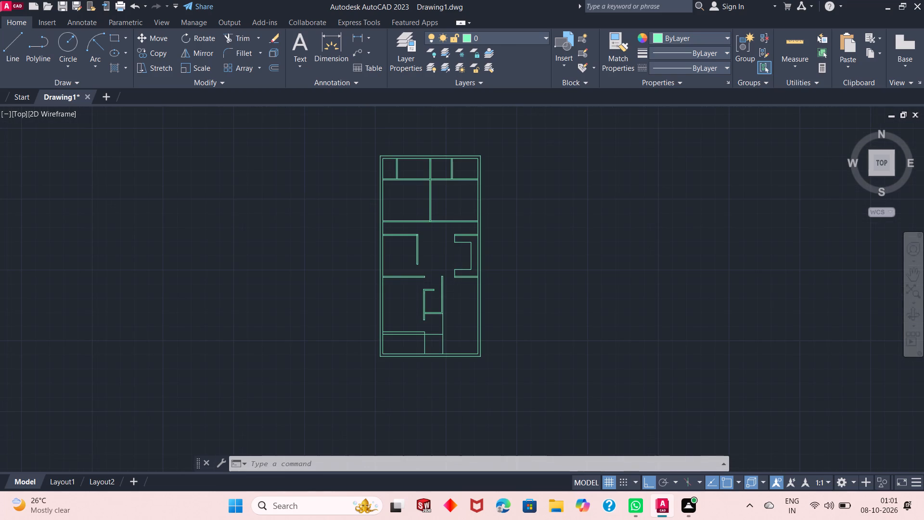
Offset the two lines of the vertical partition between the large upper rooms 3'6" outward, one line to each side.
scroll(420, 196, "up", 2)
scroll(403, 246, "up", 1)
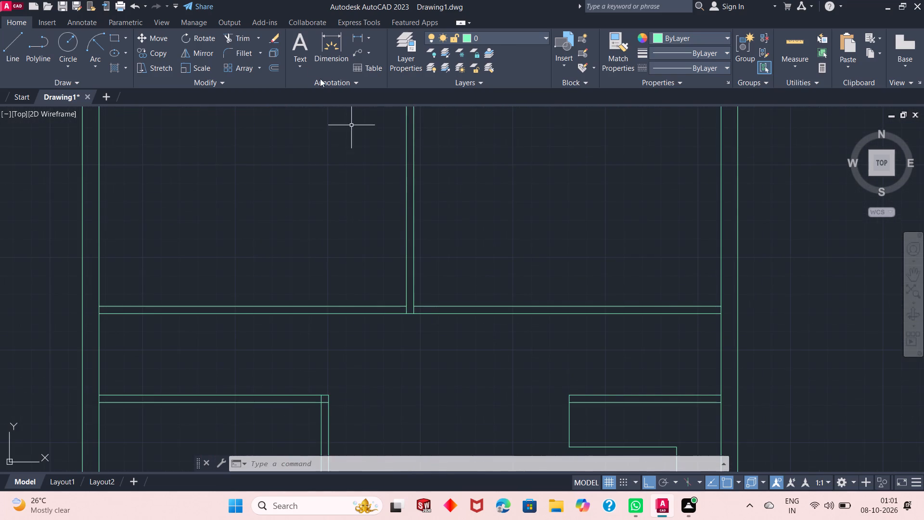
left_click(276, 68)
key("space")
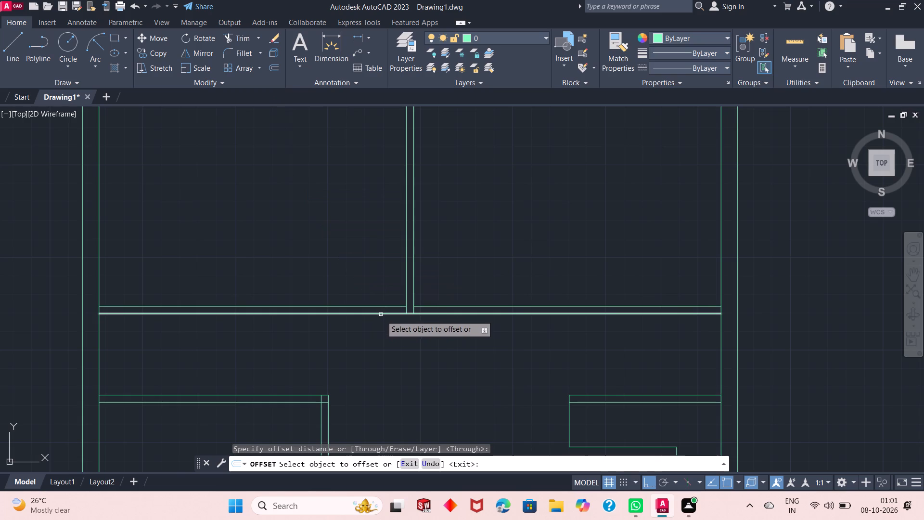
left_click(407, 290)
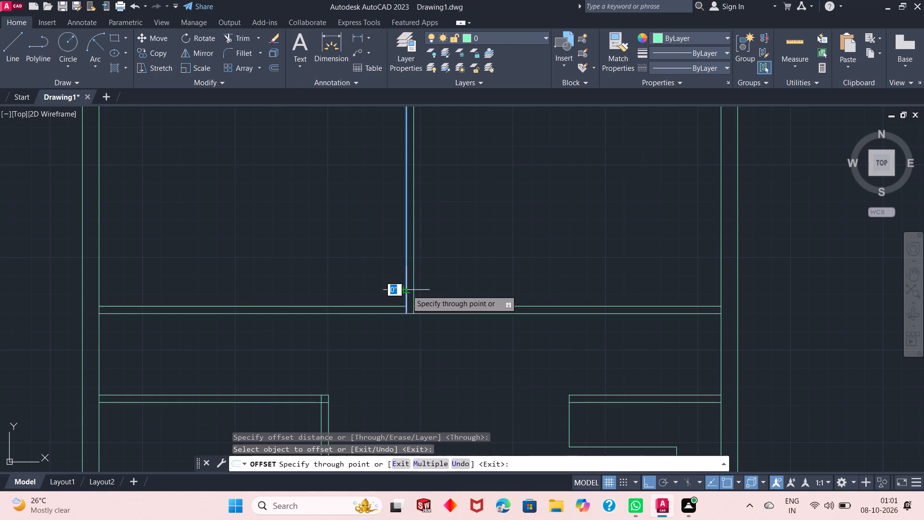
type("3'6\"")
key("Return")
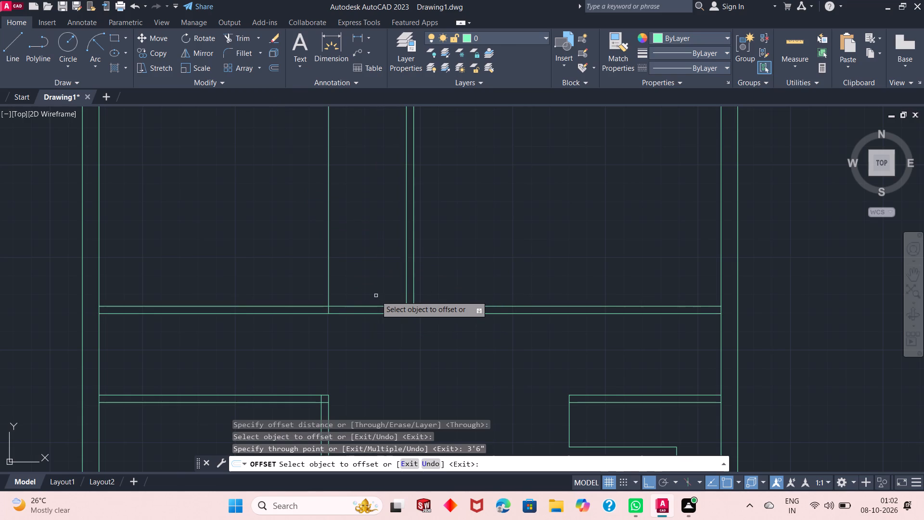
left_click(415, 288)
type("3'6")
key("shift+quotedbl")
key("Return")
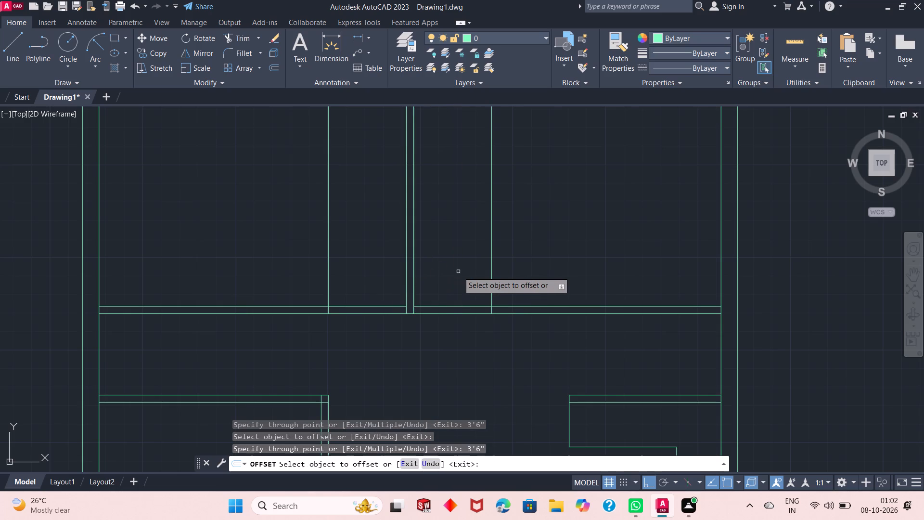
right_click(321, 356)
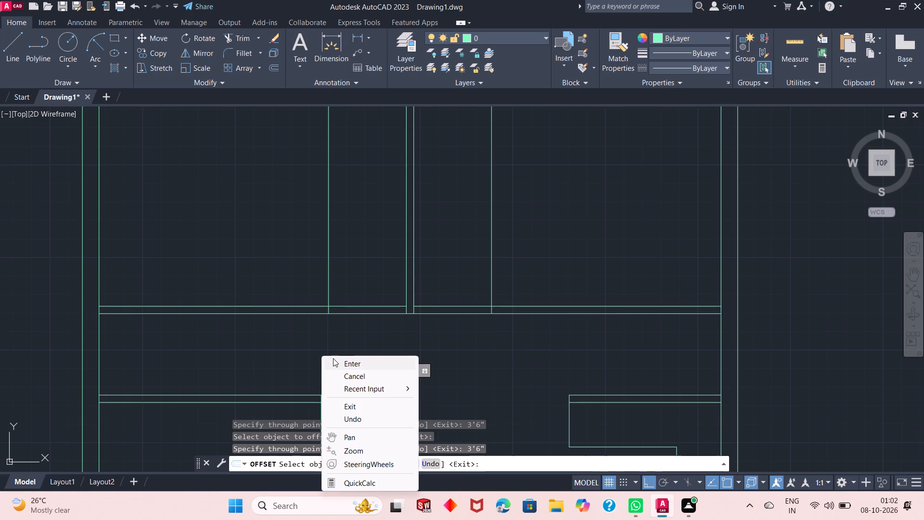
left_click(339, 363)
Trim the left offset line inside the upper-left room and cut the corridor partition between it and the central partition, leaving an opening.
scroll(359, 325, "down", 2)
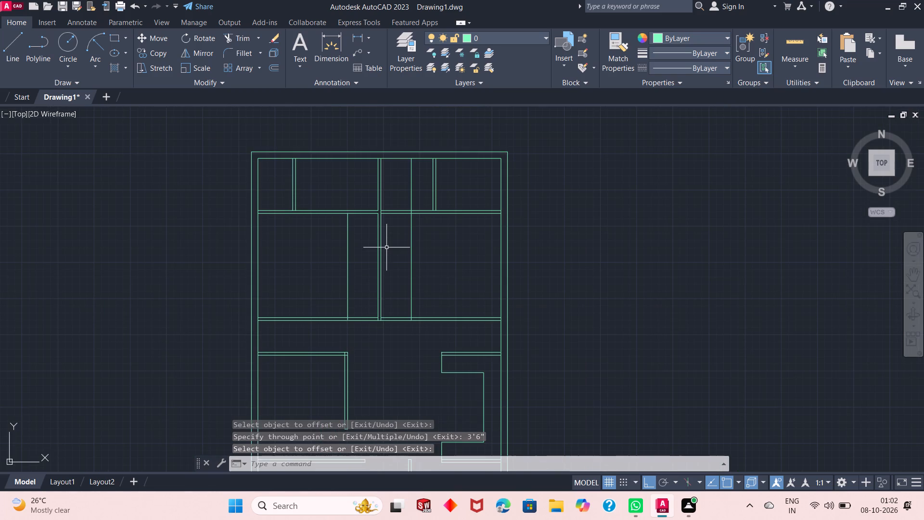
scroll(386, 247, "up", 1)
left_click(247, 39)
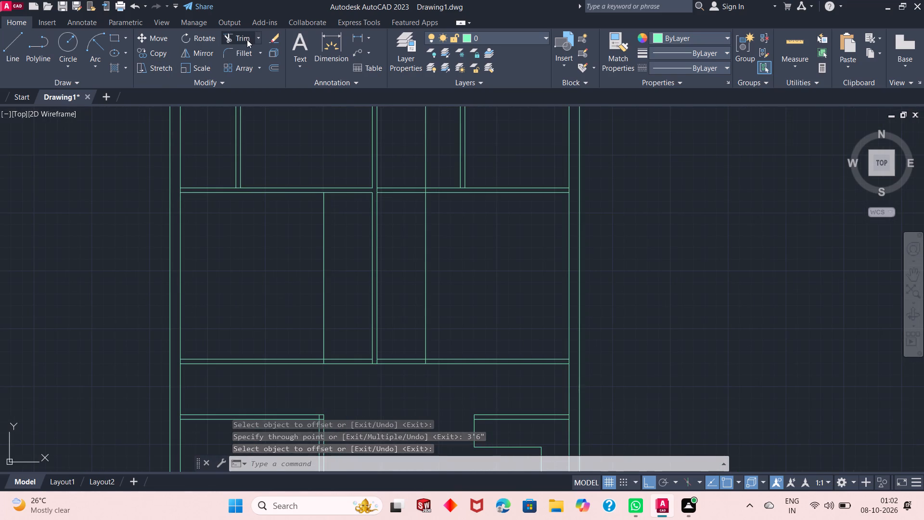
left_click(331, 244)
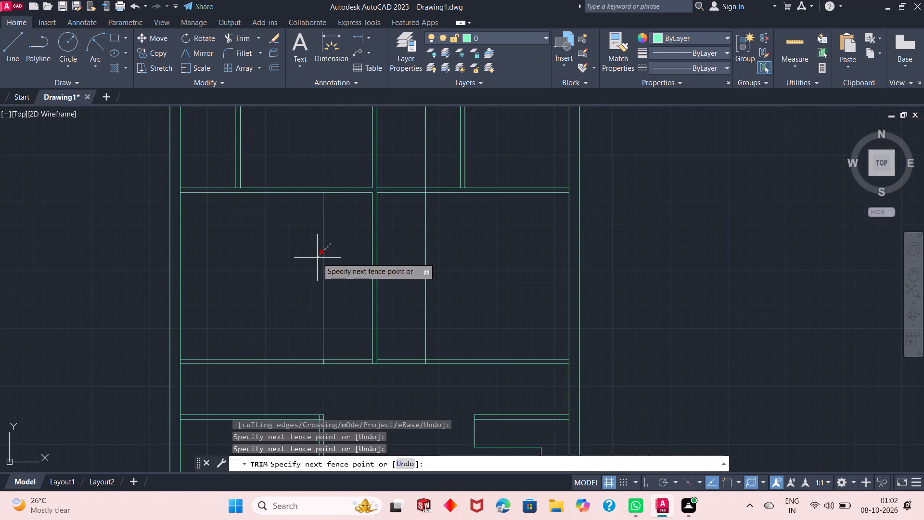
left_click(317, 258)
left_click(346, 349)
left_click_drag(346, 353, 346, 362)
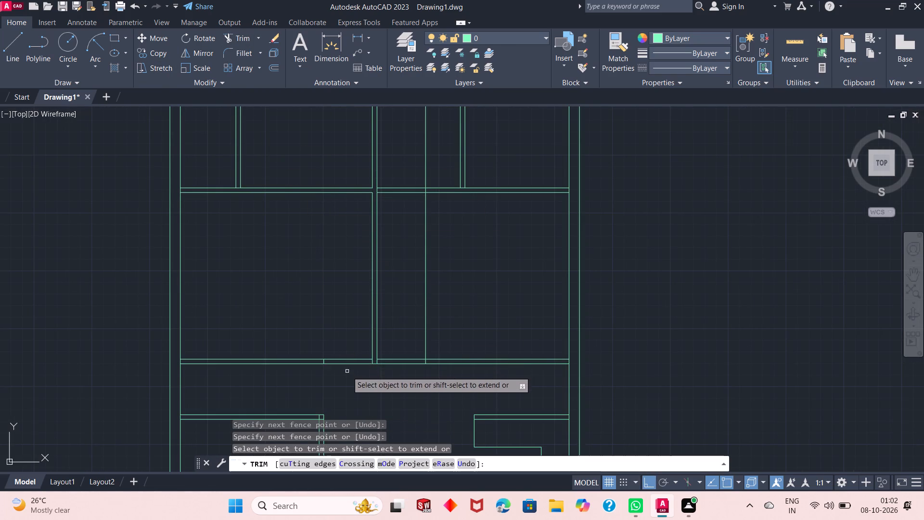
left_click(347, 371)
left_click(346, 342)
Cut the matching opening in the upper-right room's corridor partition and trim the offset line inside that room, finishing the trim.
left_click(421, 389)
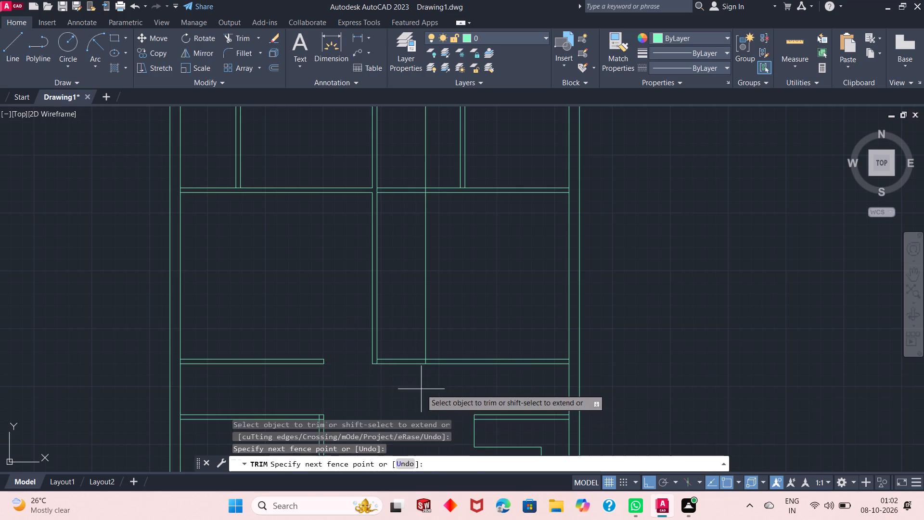
left_click(414, 337)
left_click(414, 334)
left_click(452, 303)
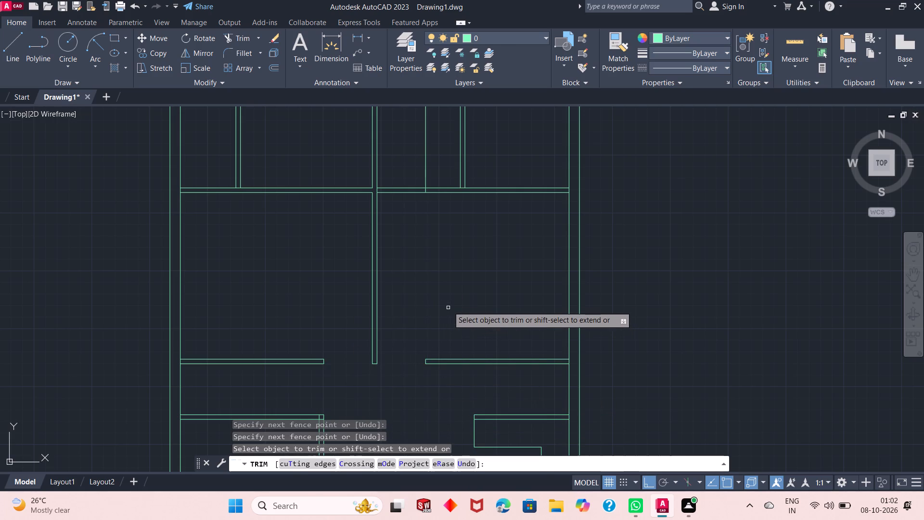
right_click(448, 306)
left_click(460, 313)
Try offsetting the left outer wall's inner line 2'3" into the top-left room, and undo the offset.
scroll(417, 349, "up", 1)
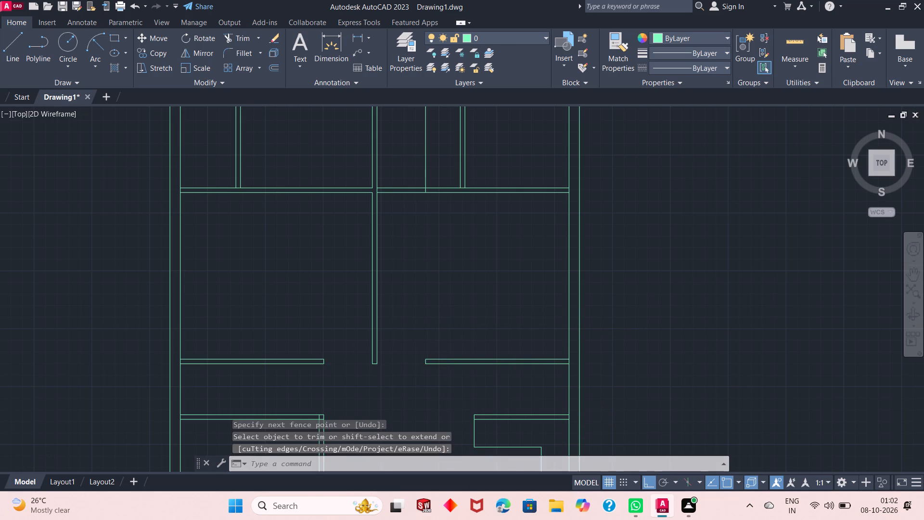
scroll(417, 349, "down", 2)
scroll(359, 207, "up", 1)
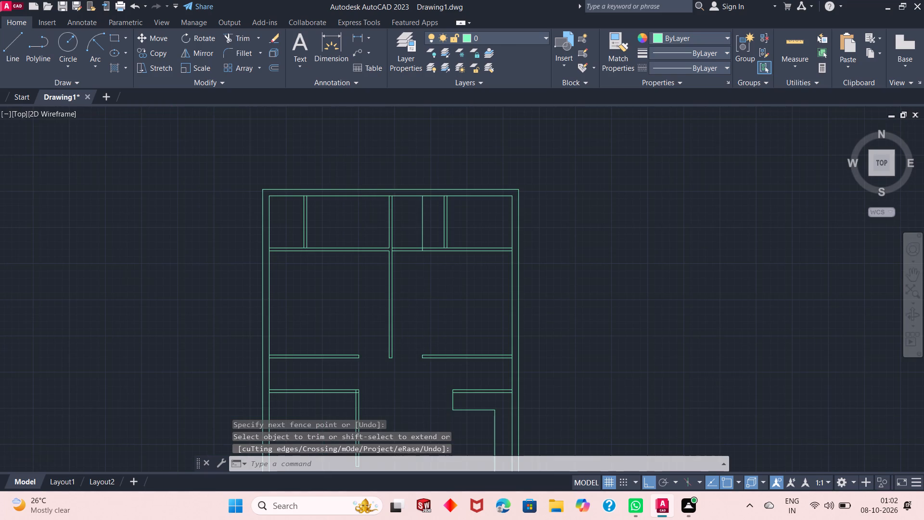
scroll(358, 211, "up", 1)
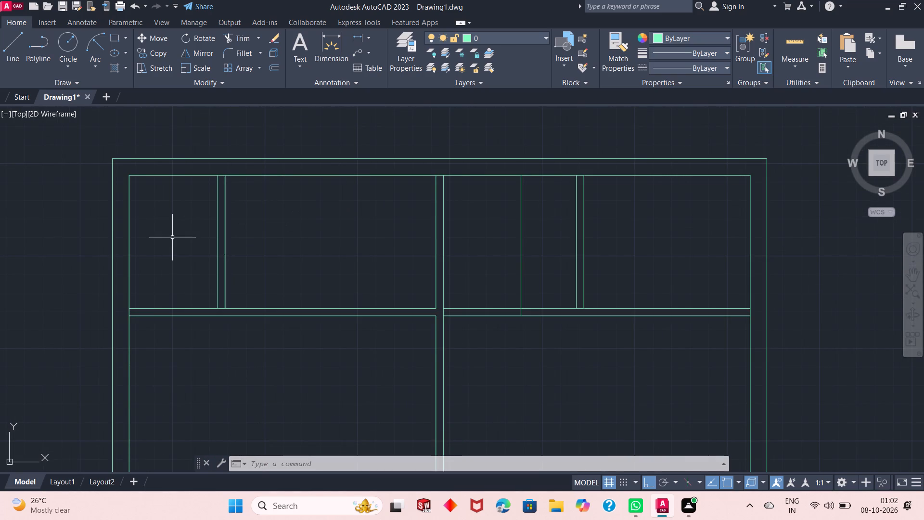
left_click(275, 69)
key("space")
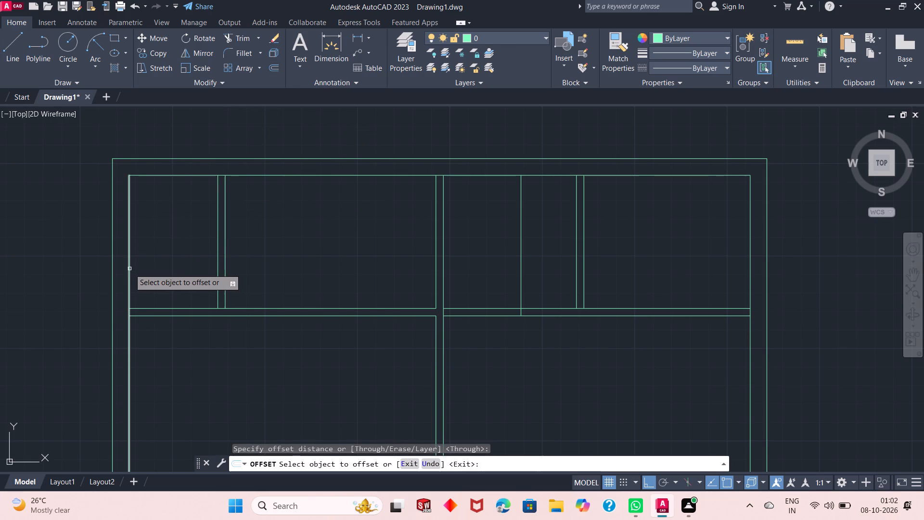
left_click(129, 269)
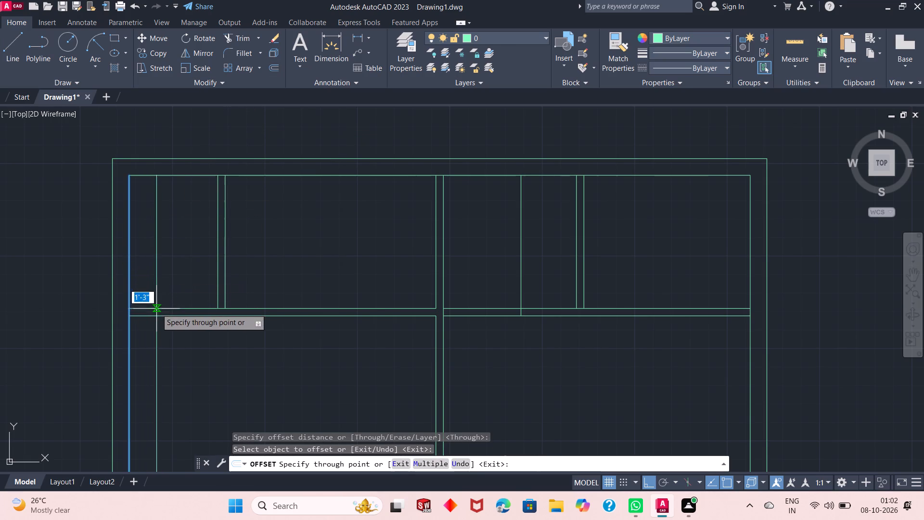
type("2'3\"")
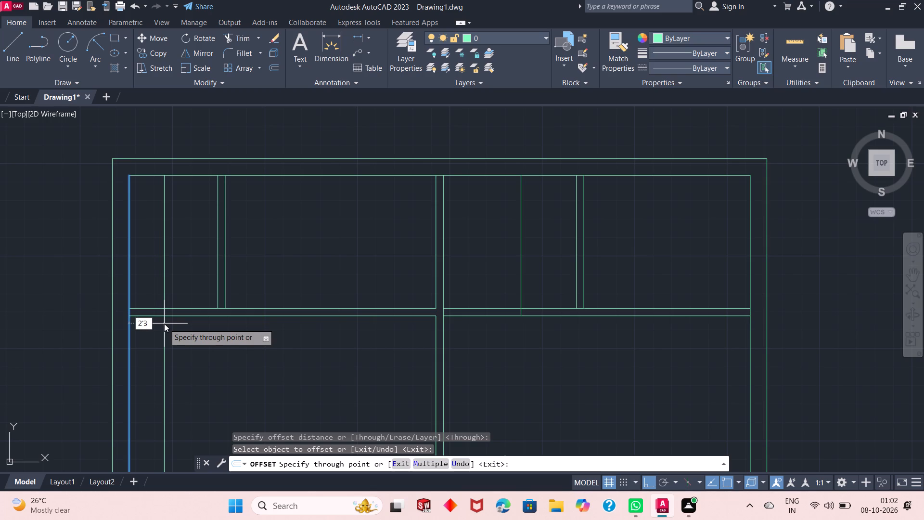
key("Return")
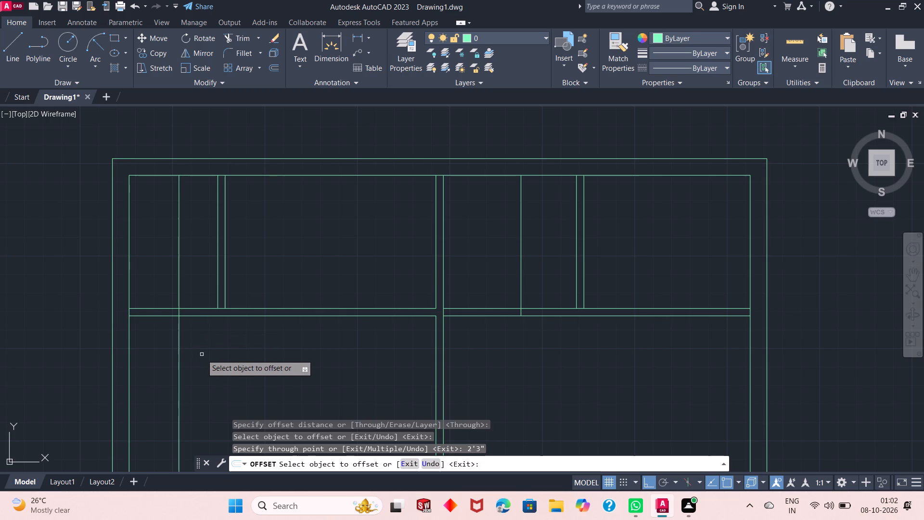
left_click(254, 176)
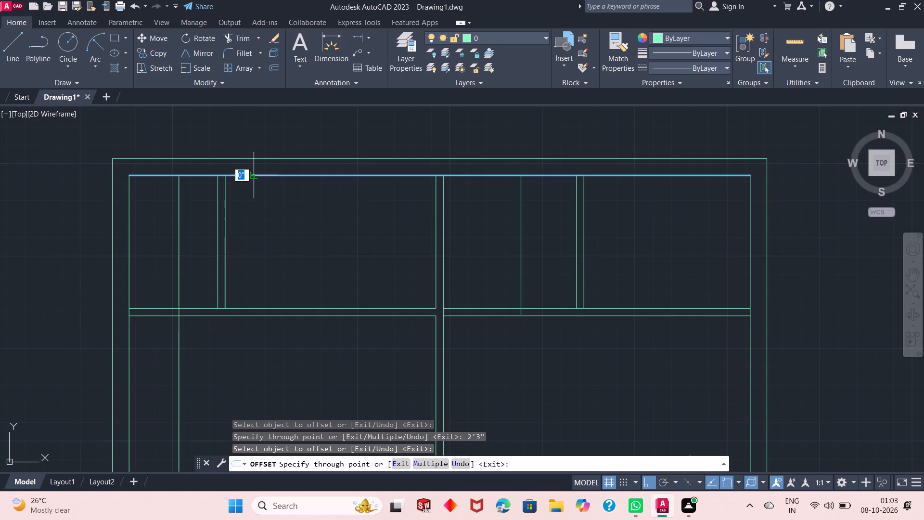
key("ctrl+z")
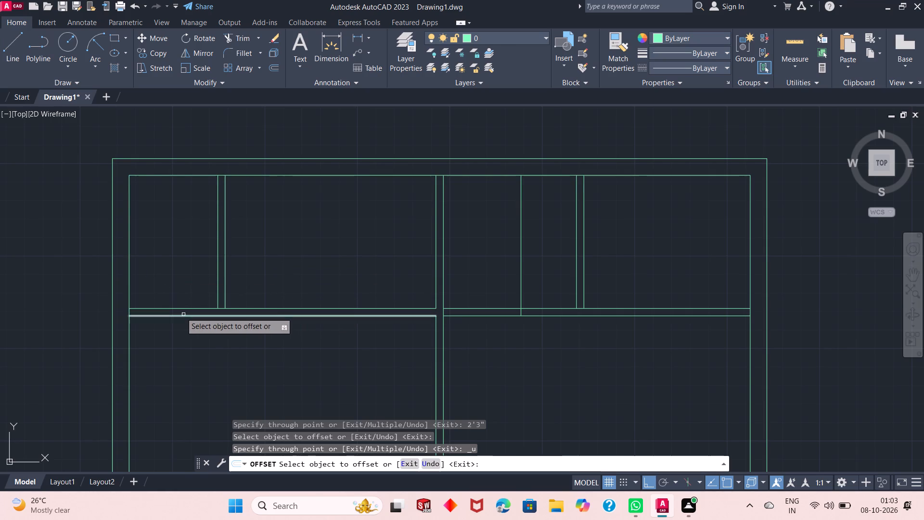
Offset the left outer wall's inner line 2'3" inward through the top-left room.
left_click(129, 287)
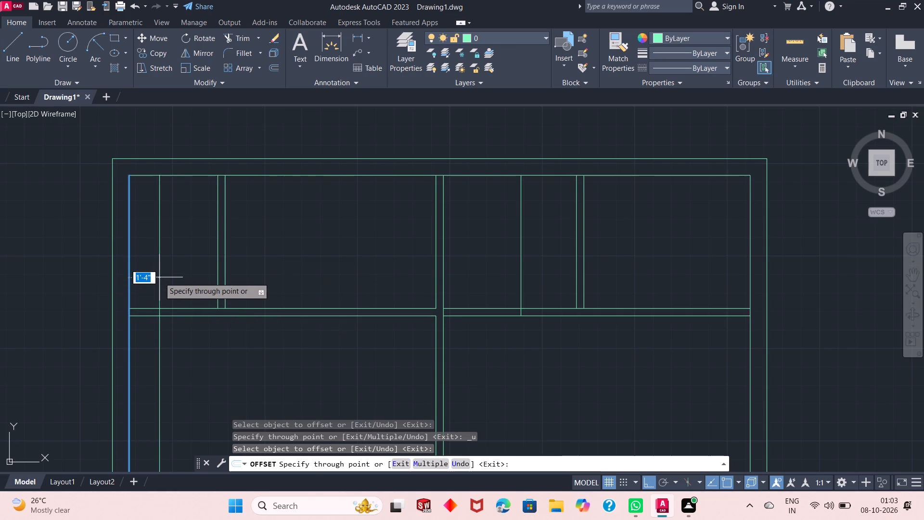
type("2'3\"")
key("Return")
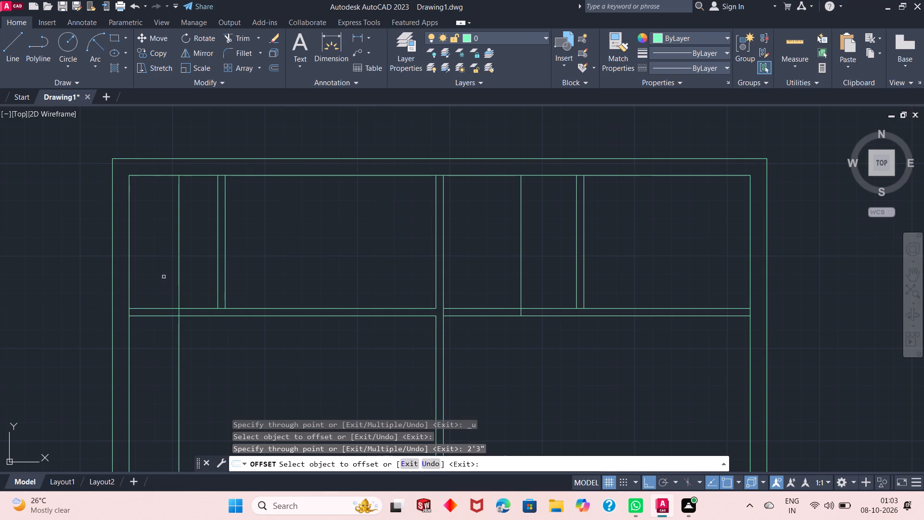
Offset the upper line of the top-left rooms' bottom partition 2'9" upward.
left_click(270, 310)
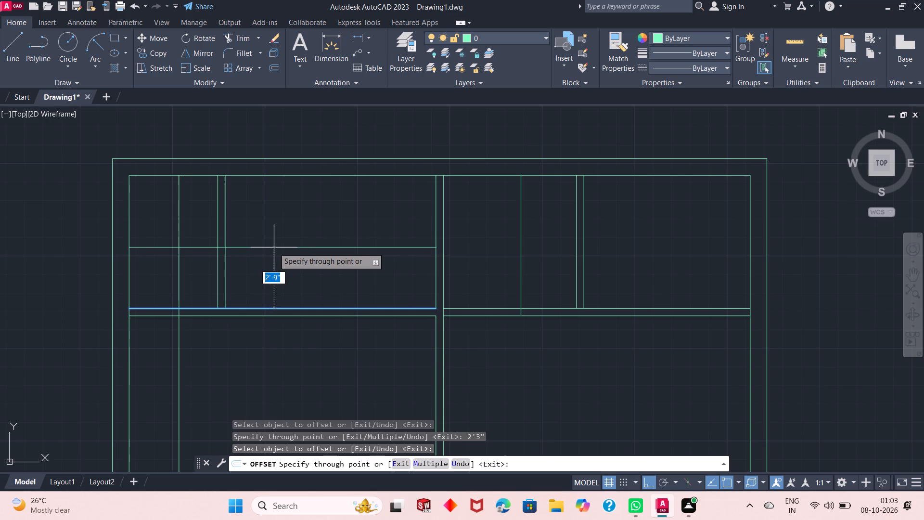
type("2'6")
key("BackSpace")
type("9\"")
key("Return")
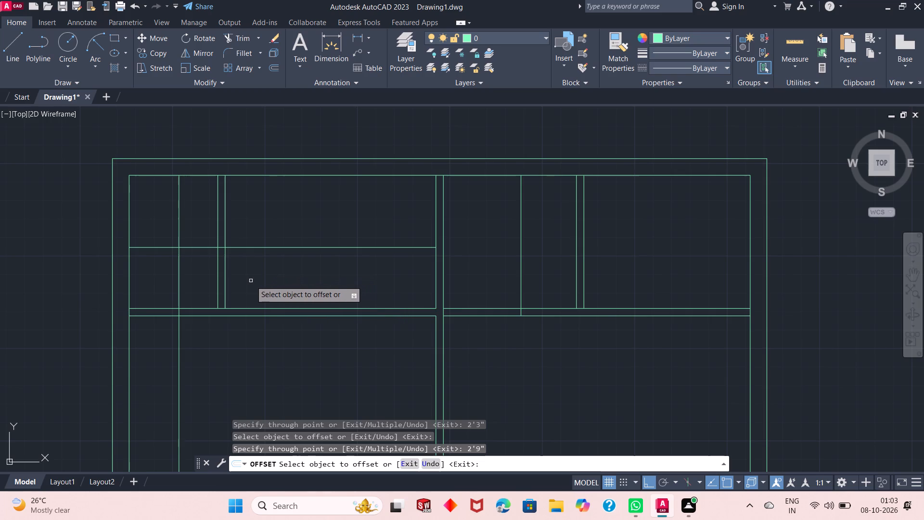
Offset the new horizontal line in the top-left rooms 3" downward and delete the original line above it.
left_click(261, 246)
left_click(263, 248)
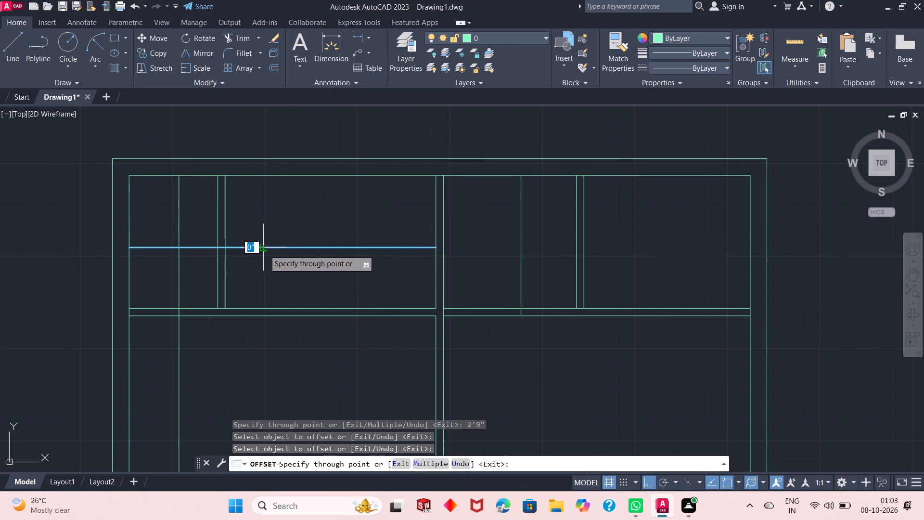
key("3")
key("shift+quotedbl")
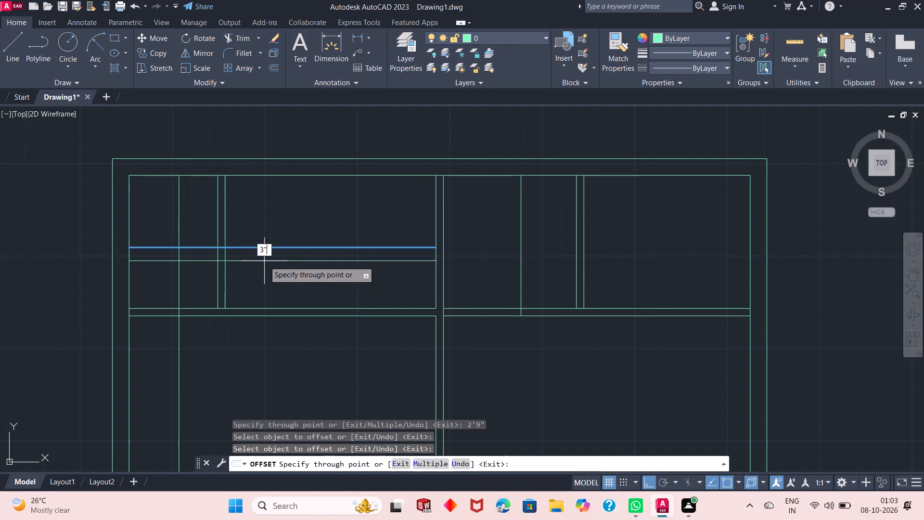
key("Return")
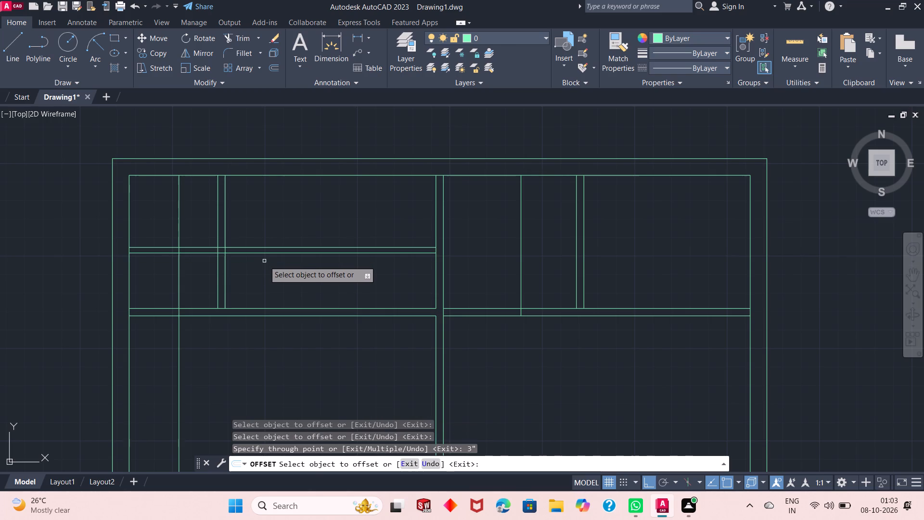
right_click(61, 236)
left_click(71, 242)
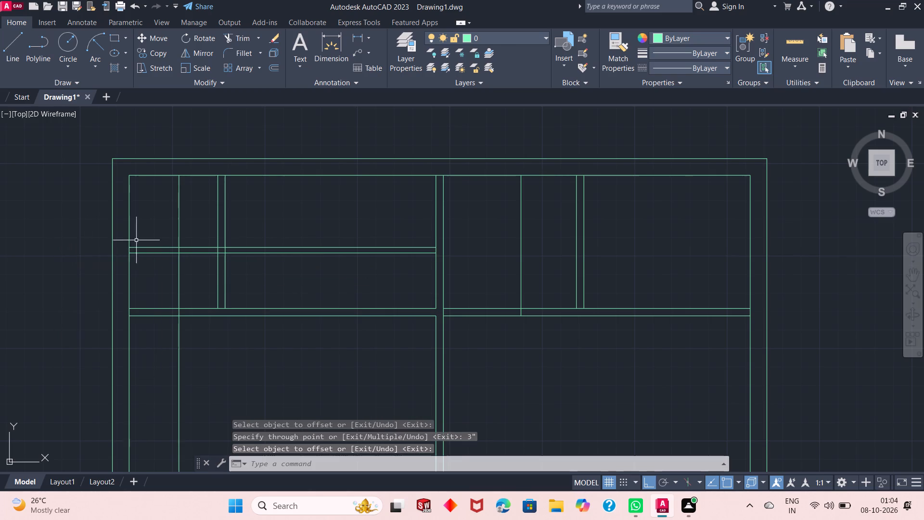
left_click(250, 248)
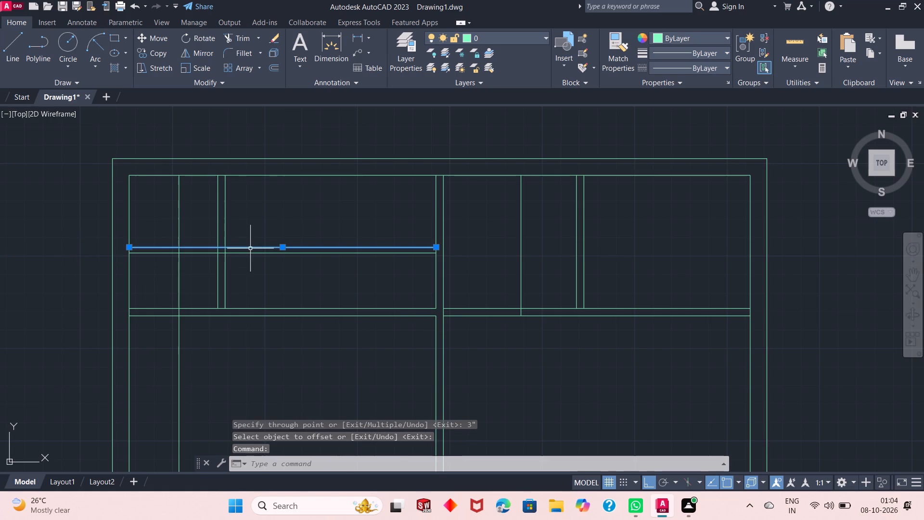
key("Delete")
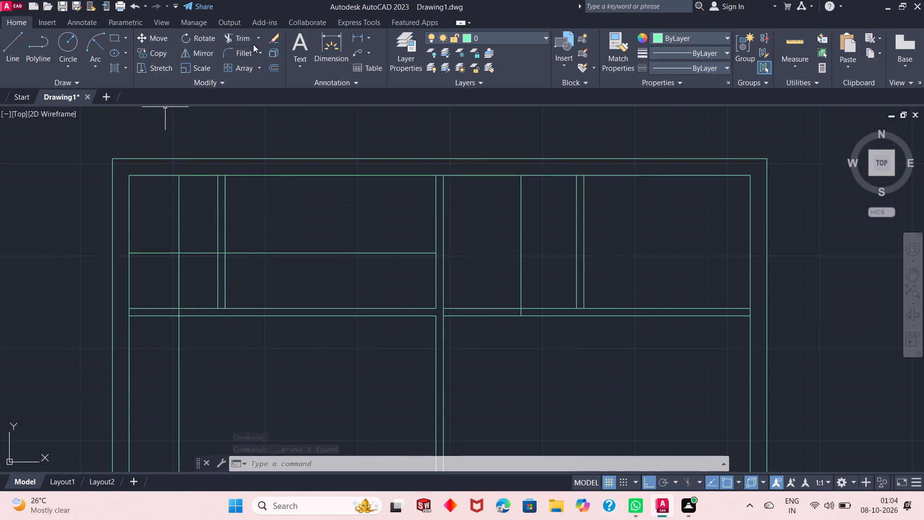
Trim the offset guide lines in the top-left rooms and cut their dividing partition back to a closed stub ending at the short horizontal line.
left_click(240, 37)
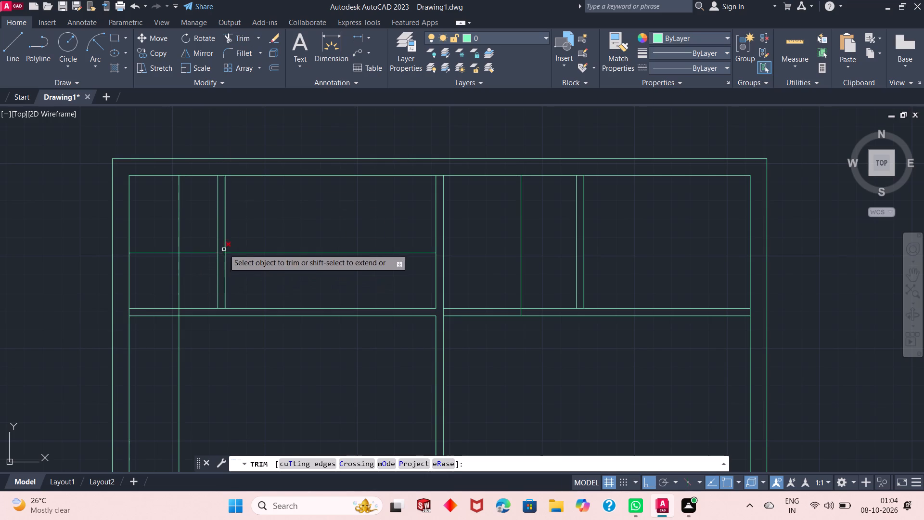
left_click(200, 236)
left_click(173, 242)
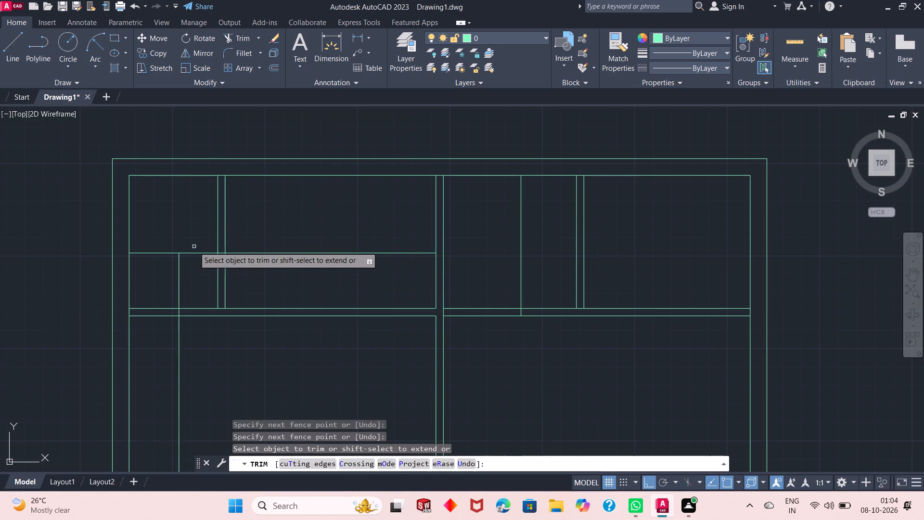
left_click(194, 247)
left_click(212, 268)
left_click(212, 268)
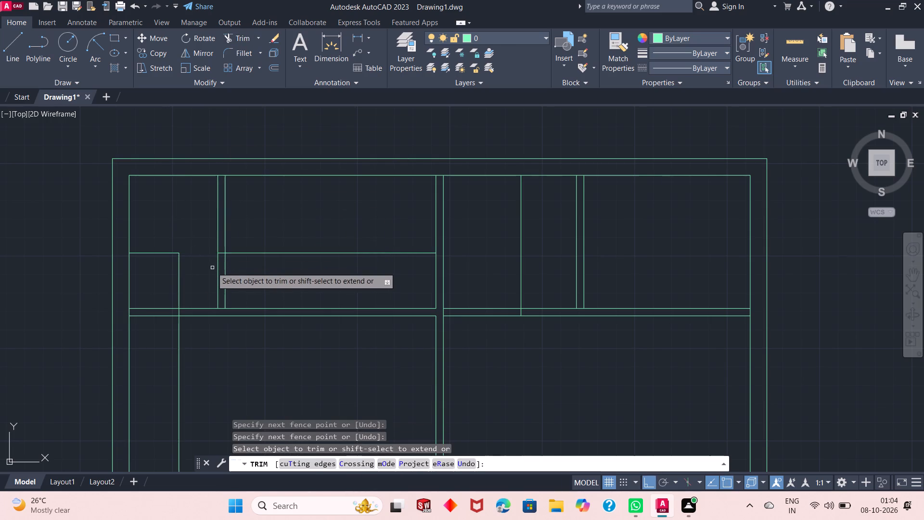
left_click(171, 268)
left_click(182, 255)
left_click(180, 236)
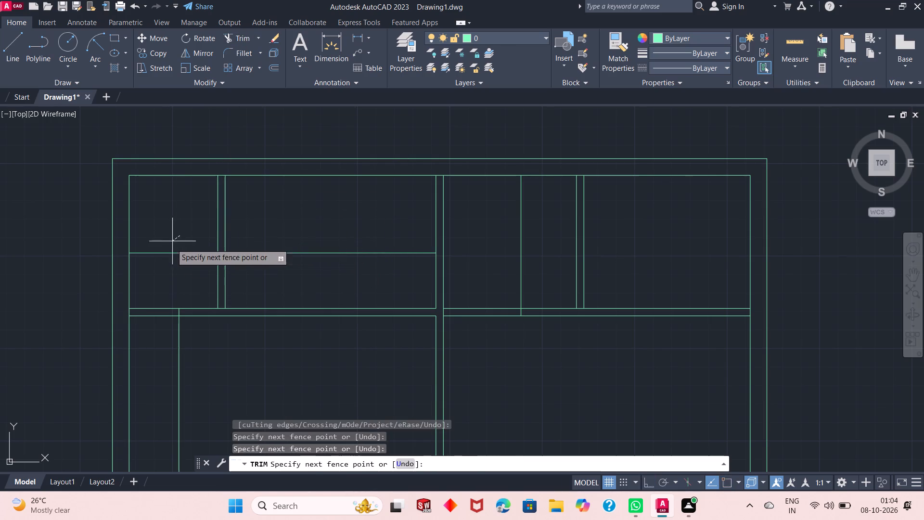
left_click(168, 260)
left_click(275, 226)
left_click(285, 256)
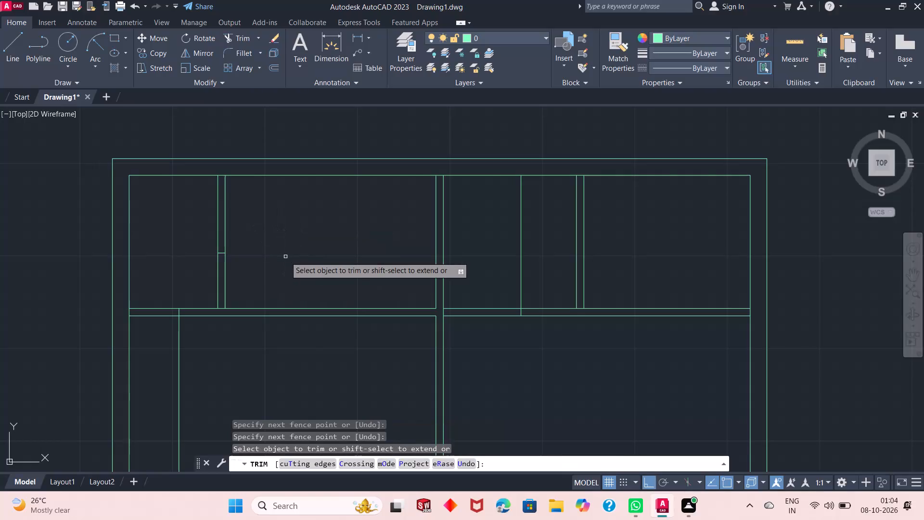
left_click(252, 273)
left_click(197, 279)
Trim the top-left rooms' bottom partition between the outer wall and the vertical guide line, and remove the guide's excess below it.
left_click(162, 301)
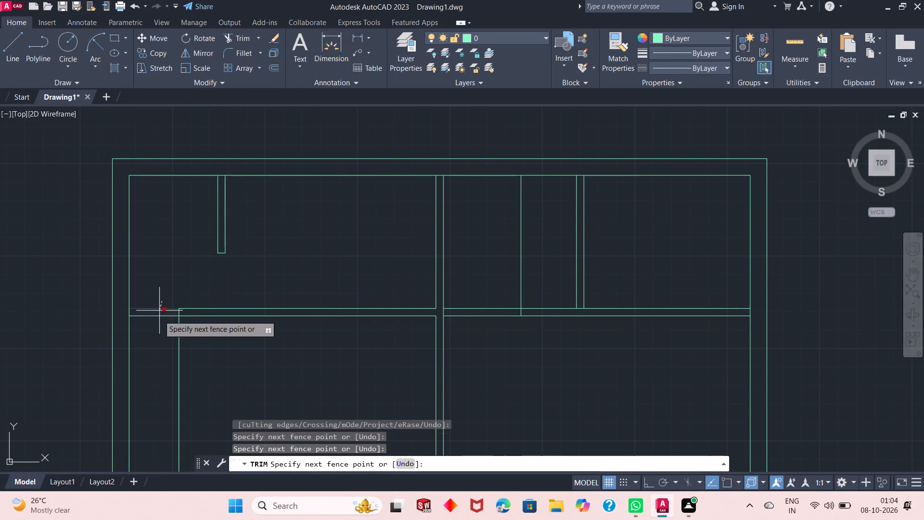
left_click(158, 324)
left_click_drag(159, 332, 171, 341)
left_click(197, 350)
left_click(175, 370)
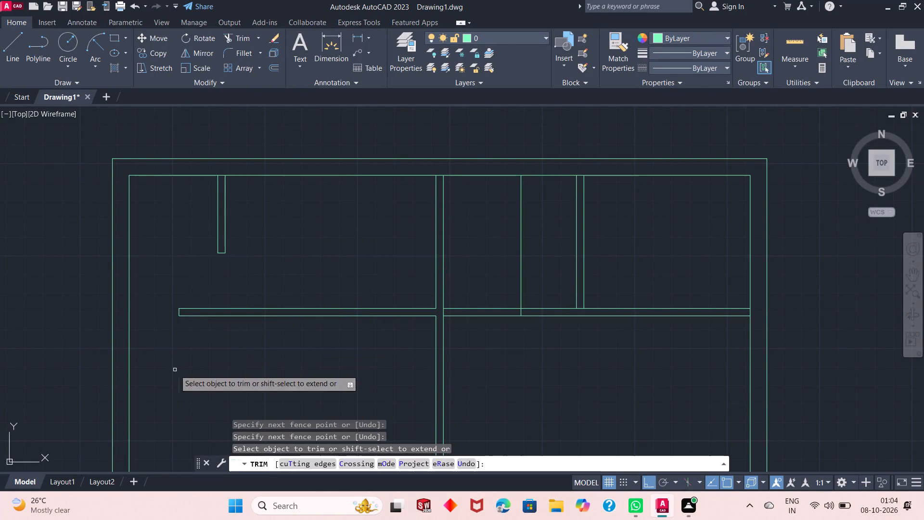
scroll(205, 337, "up", 2)
scroll(211, 297, "down", 5)
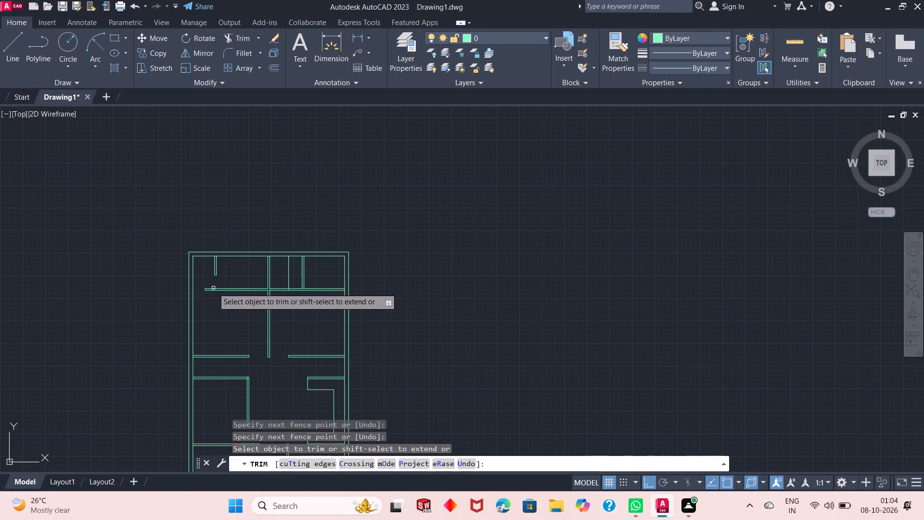
scroll(213, 289, "up", 2)
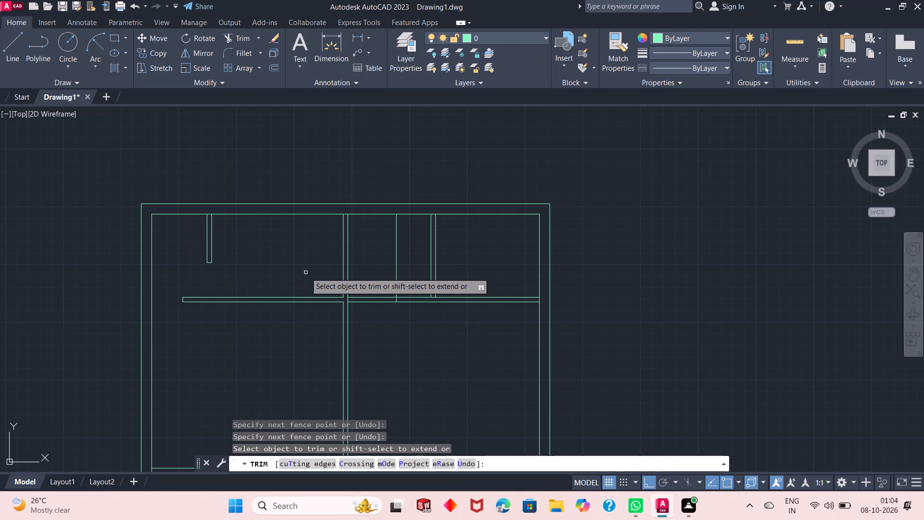
scroll(306, 273, "up", 1)
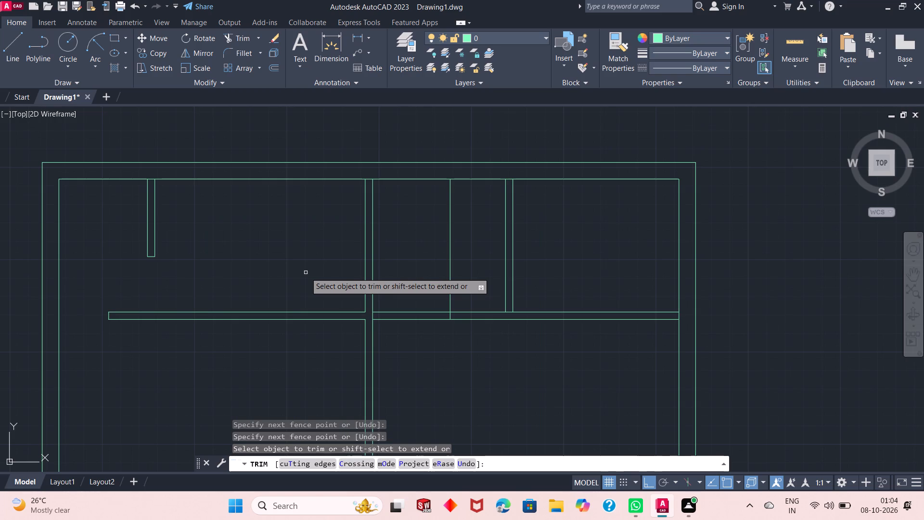
right_click(265, 252)
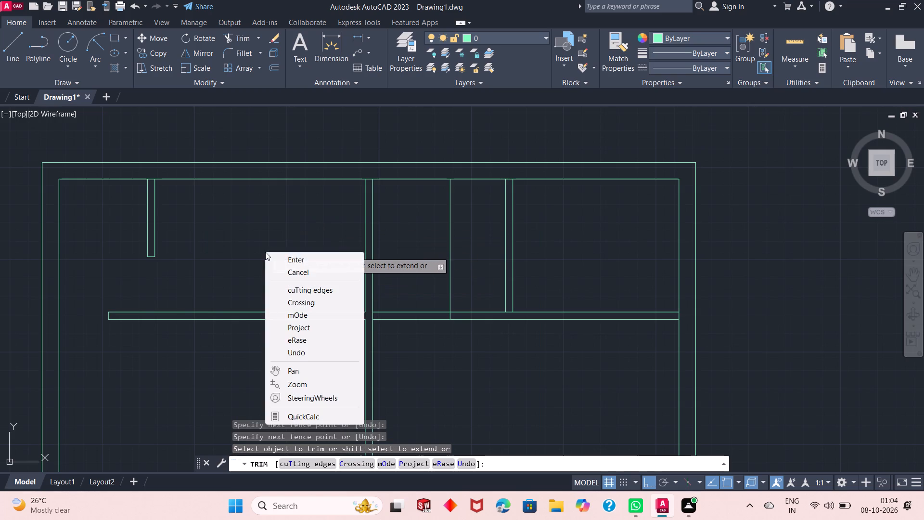
left_click(288, 261)
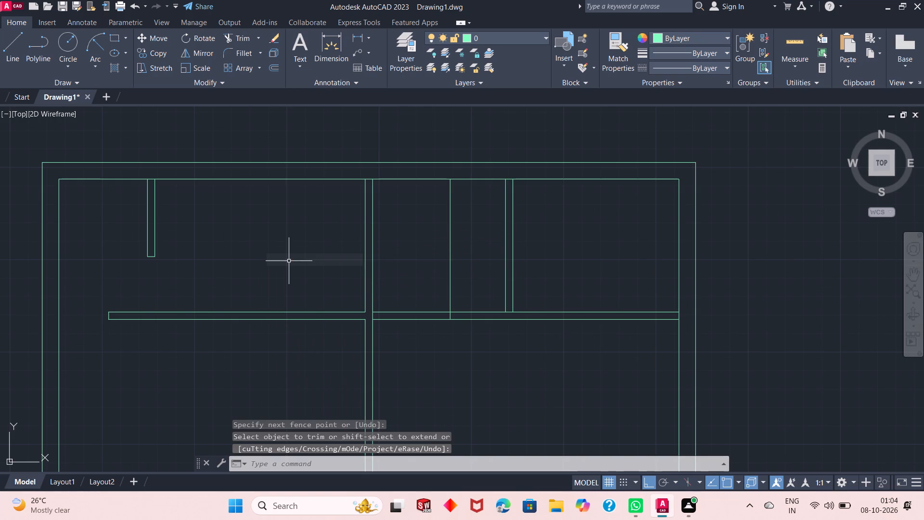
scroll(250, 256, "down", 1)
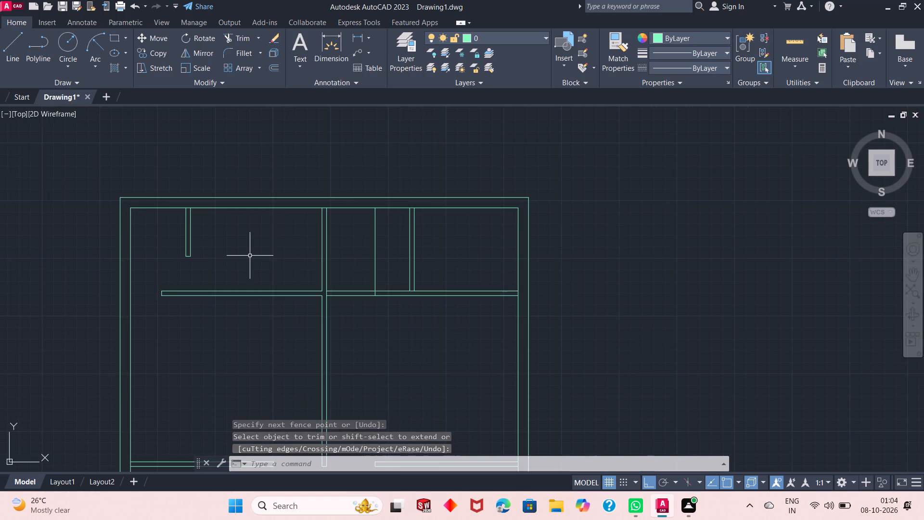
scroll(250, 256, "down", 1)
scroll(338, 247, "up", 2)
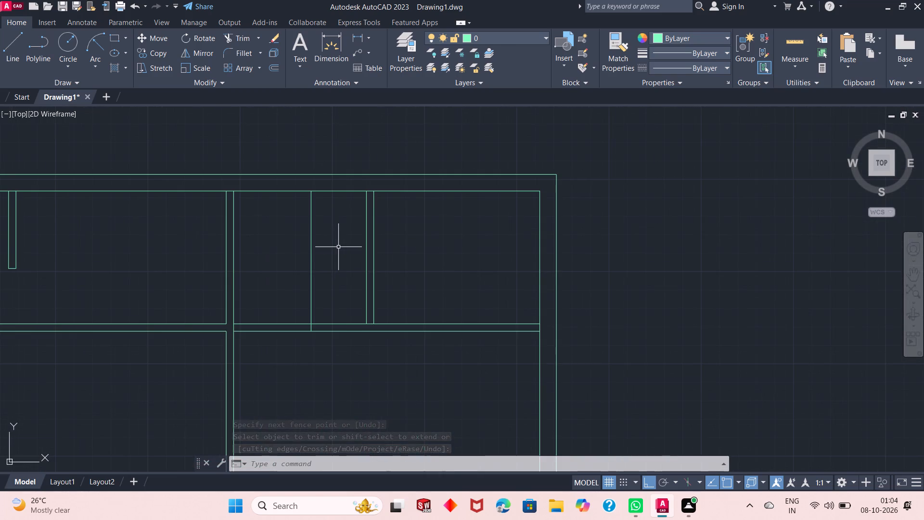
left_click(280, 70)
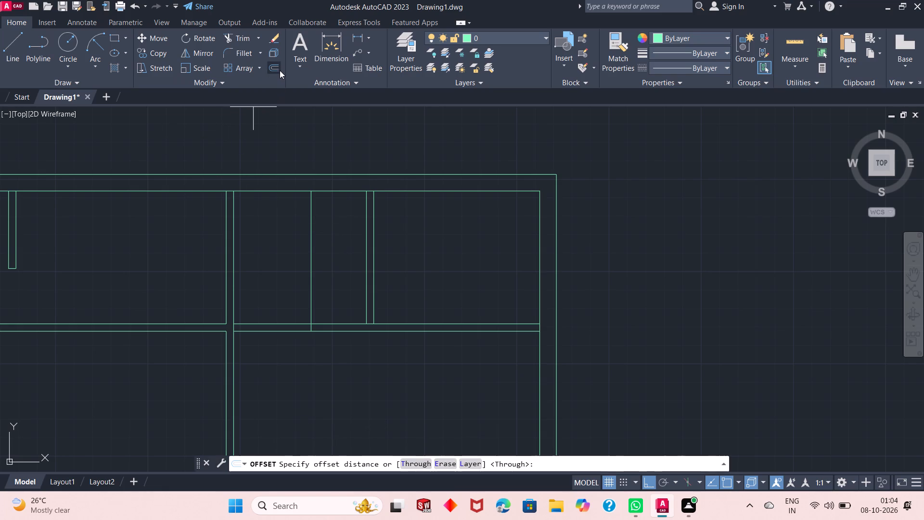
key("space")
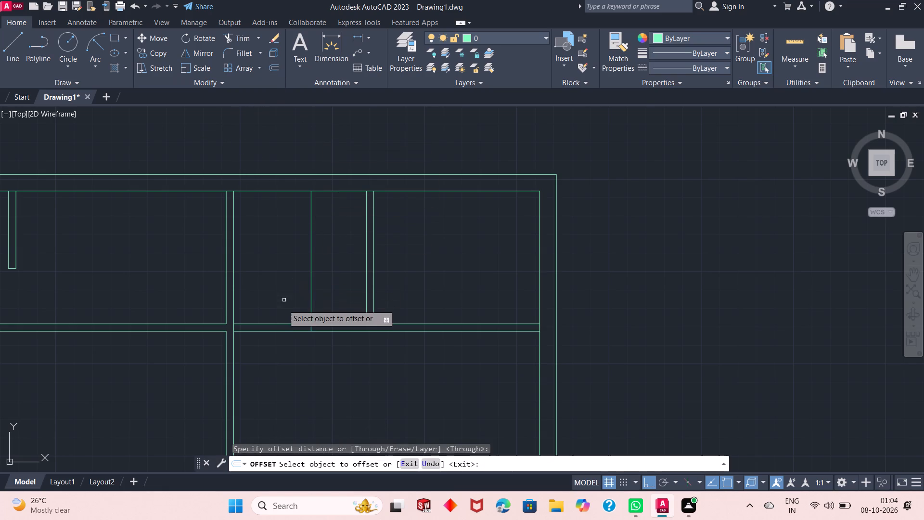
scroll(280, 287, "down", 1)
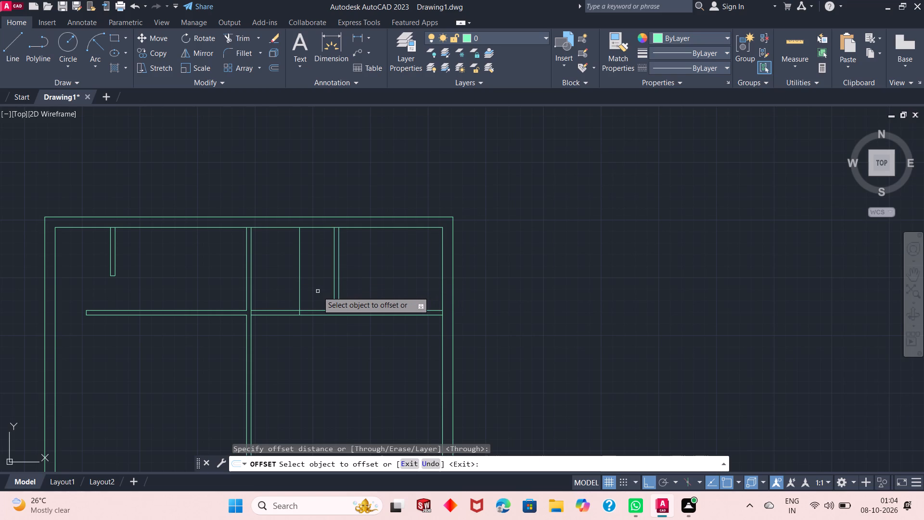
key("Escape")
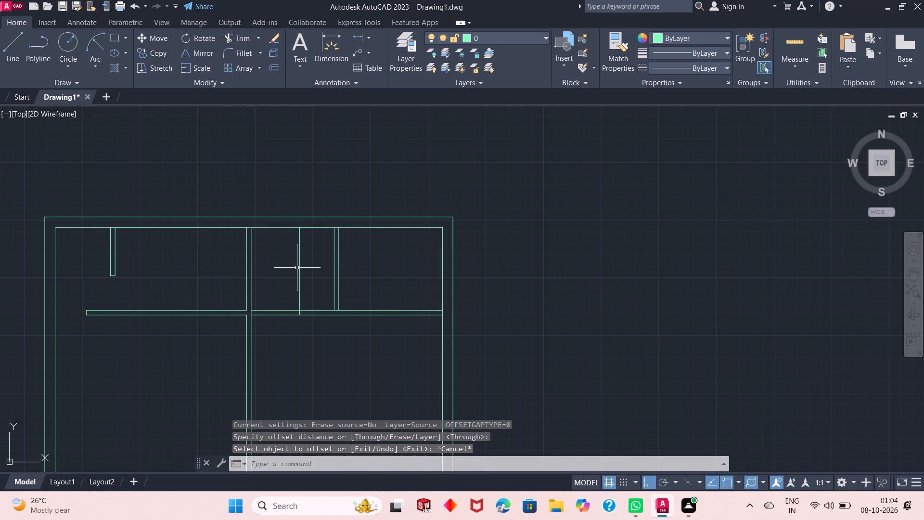
Erase the single vertical line between the central wall and the top-right rooms' dividing partition.
left_click(300, 260)
right_click(334, 365)
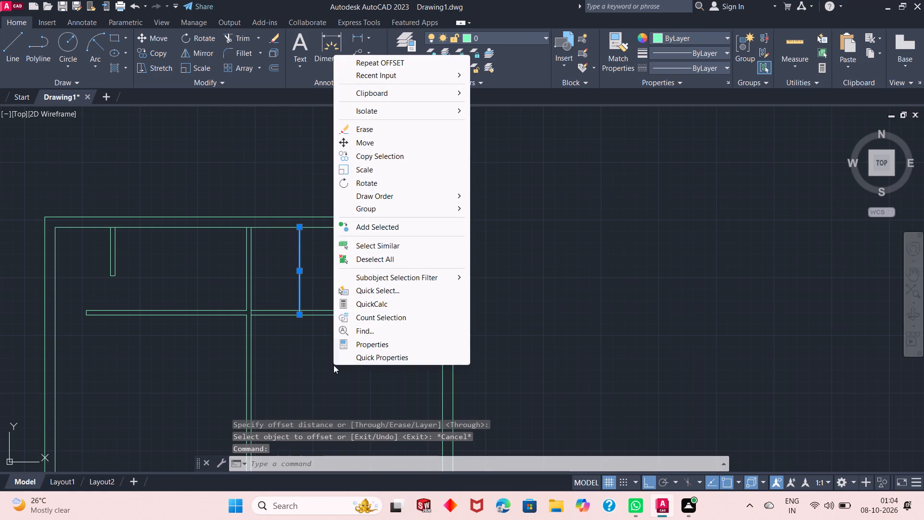
left_click(364, 130)
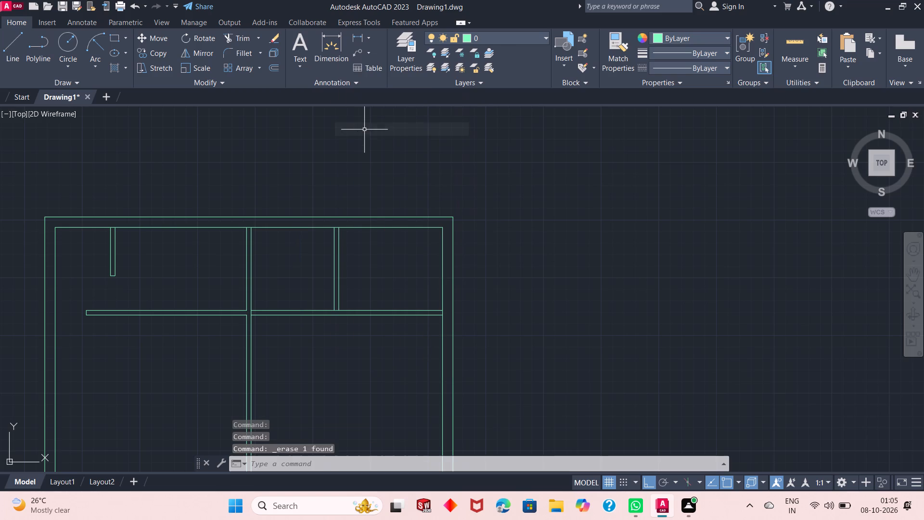
Offset the central wall's right-hand line 2'6" to the right, into the top-right rooms.
left_click(274, 68)
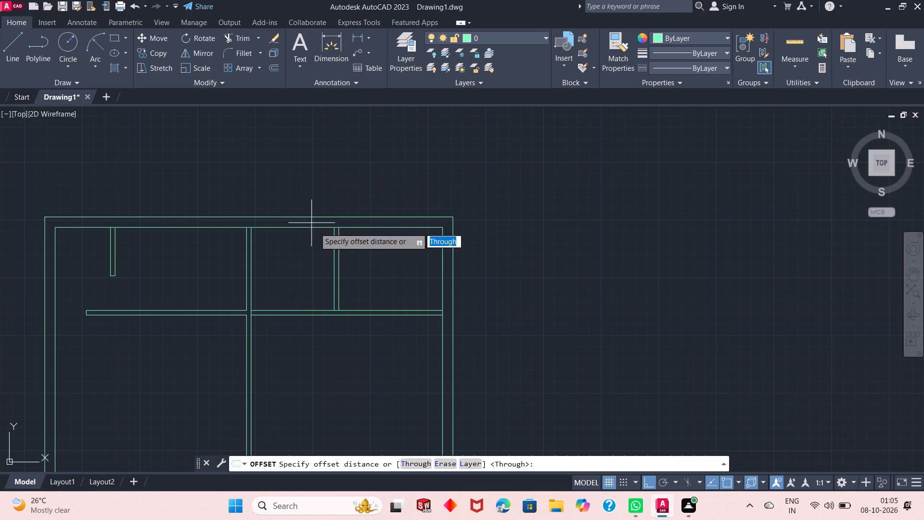
key("space")
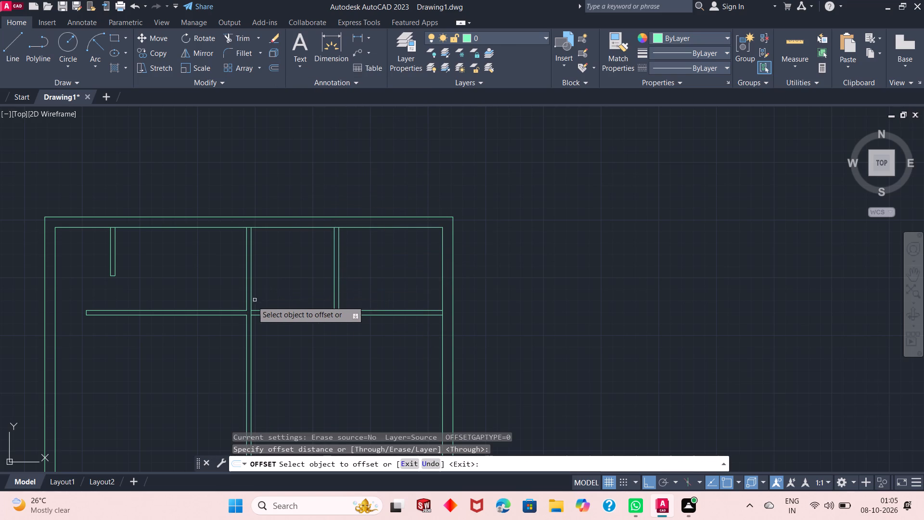
scroll(242, 301, "down", 2)
scroll(242, 301, "up", 4)
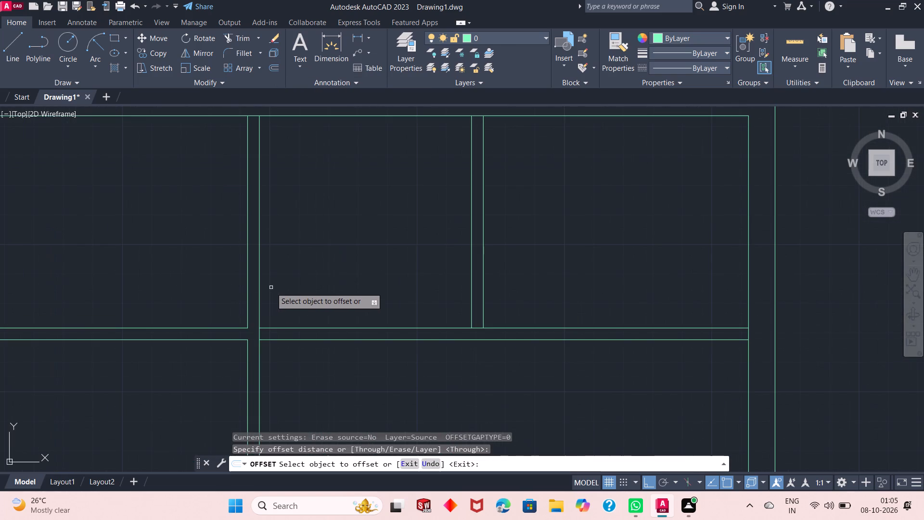
left_click(260, 299)
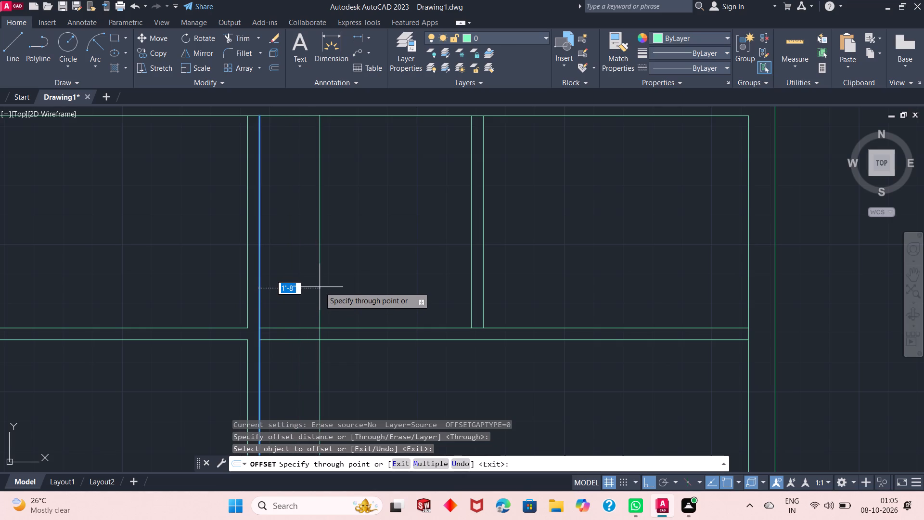
type("2'")
type("6\"")
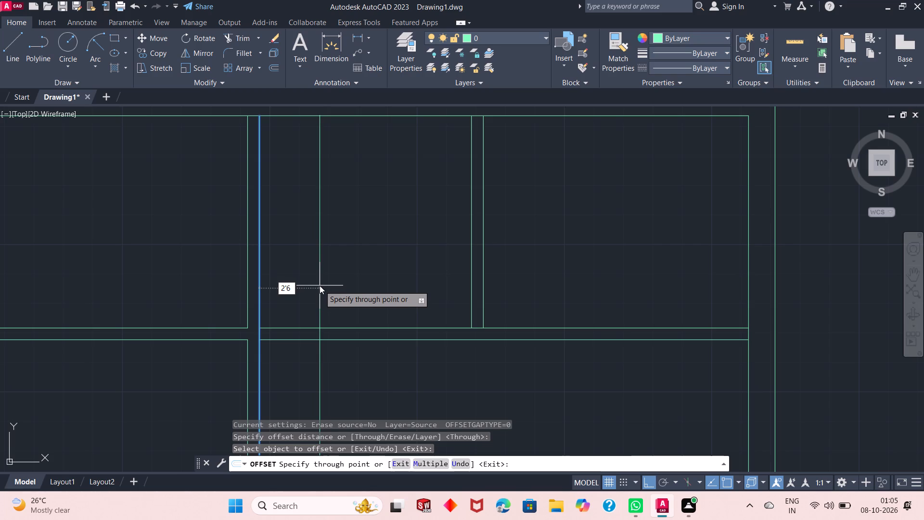
key("Return")
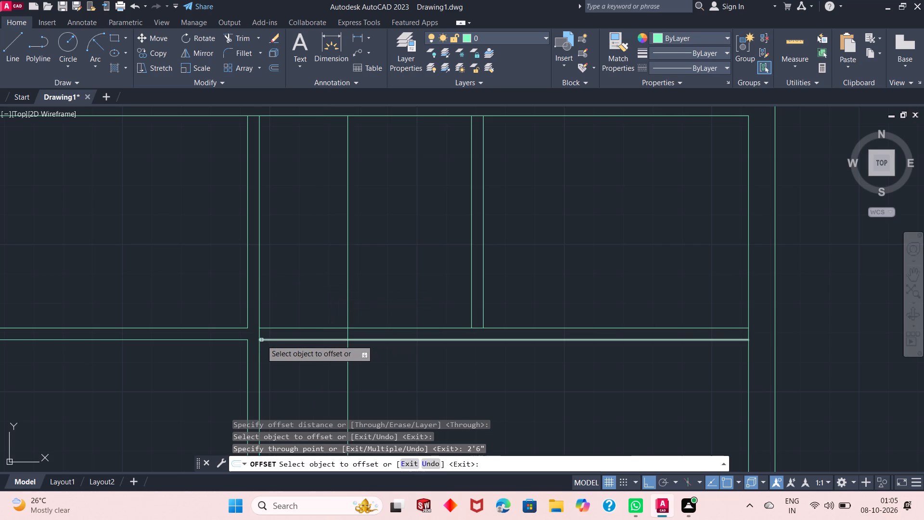
Offset the right outer wall's inner line 2'6" inward through the top-right room.
scroll(263, 306, "down", 1)
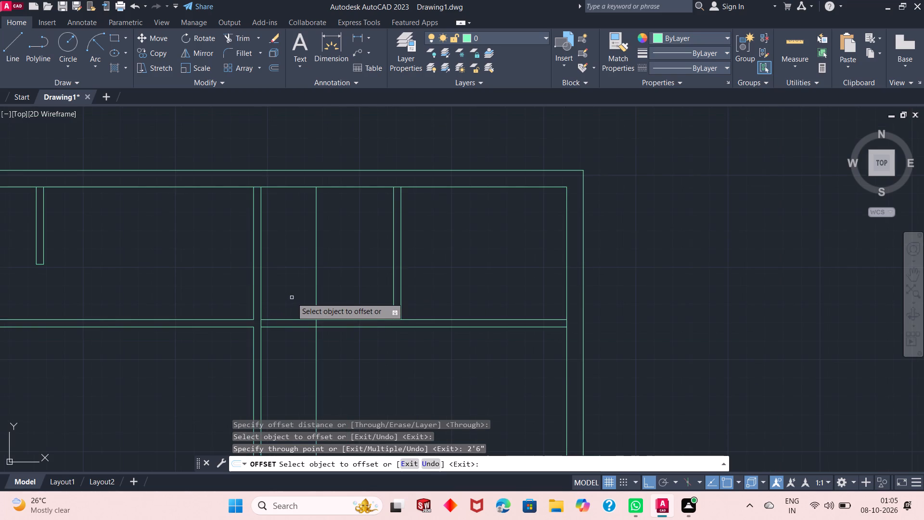
scroll(292, 298, "down", 1)
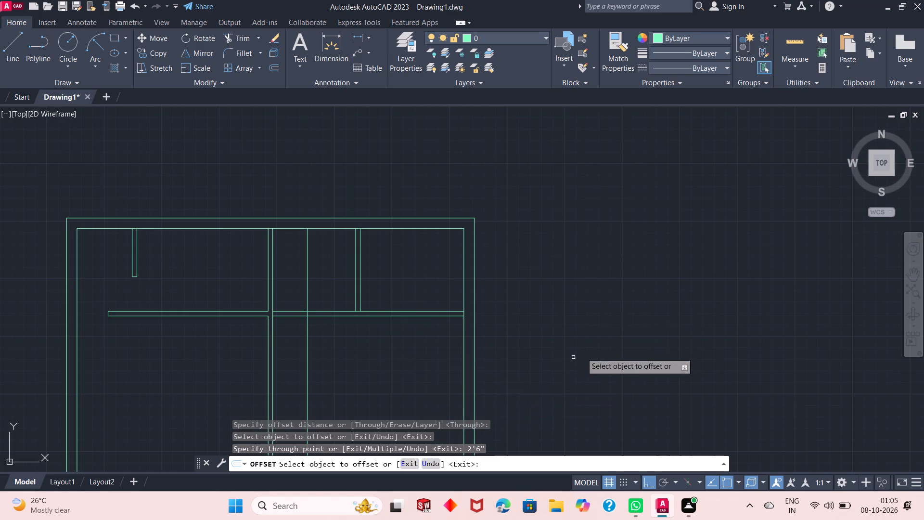
left_click(464, 285)
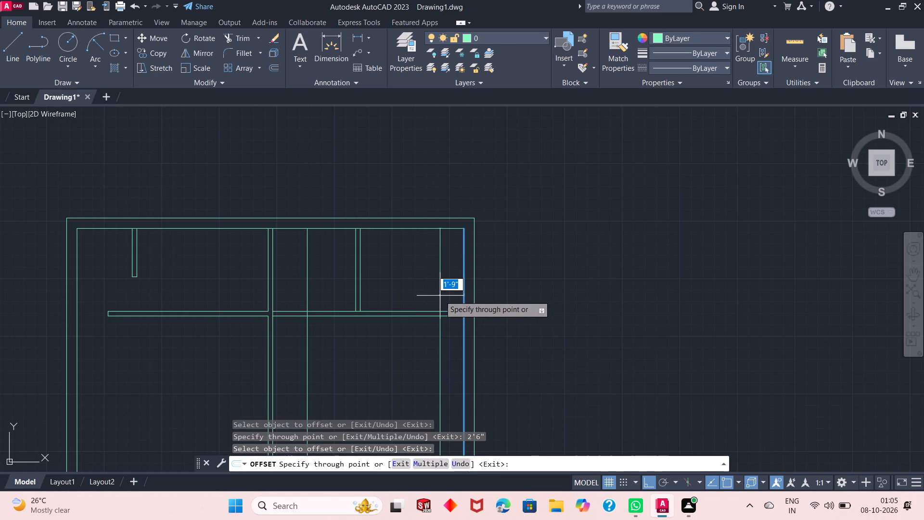
type("2'6\"")
key("Return")
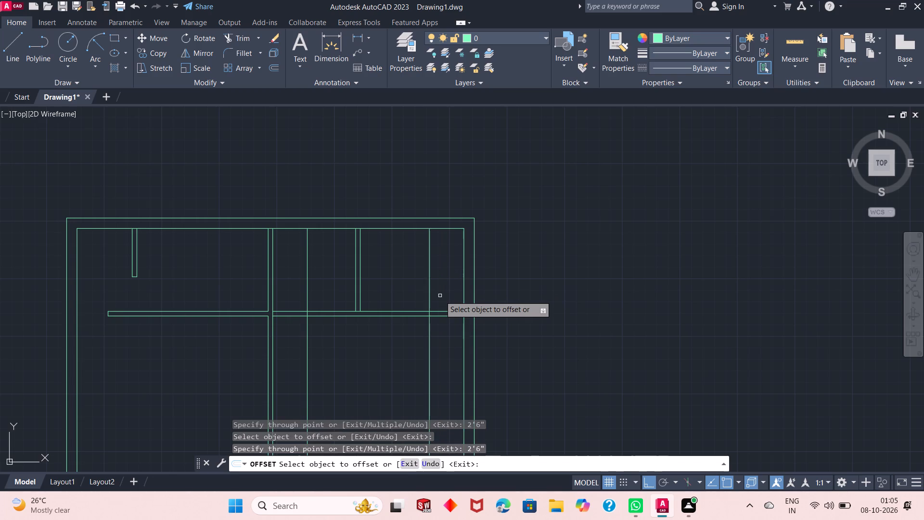
right_click(539, 244)
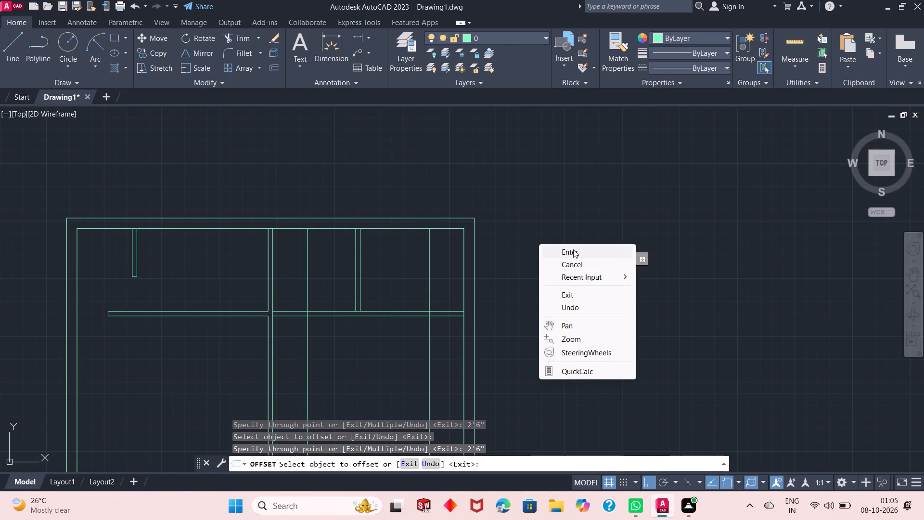
left_click(573, 249)
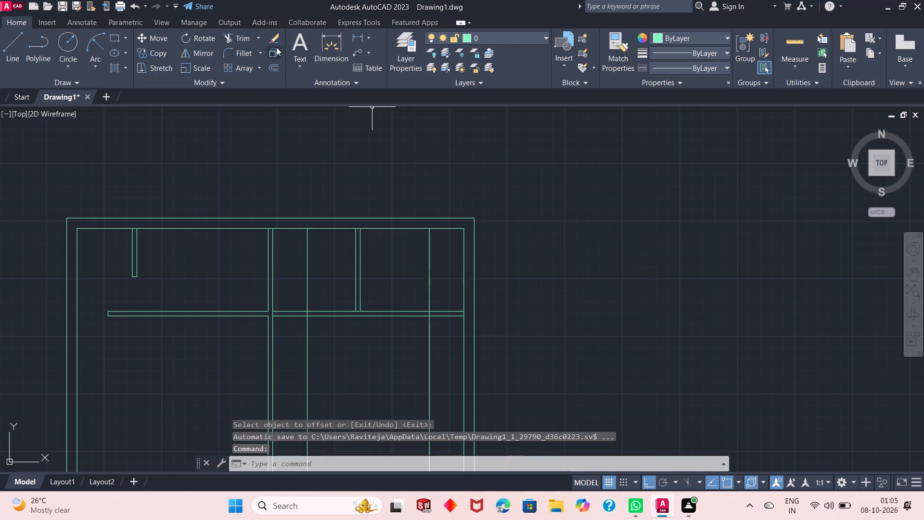
Trim the right-hand guide line above and below the top-right rooms' bottom partition, and open the partition between the guide and the outer wall.
left_click(241, 39)
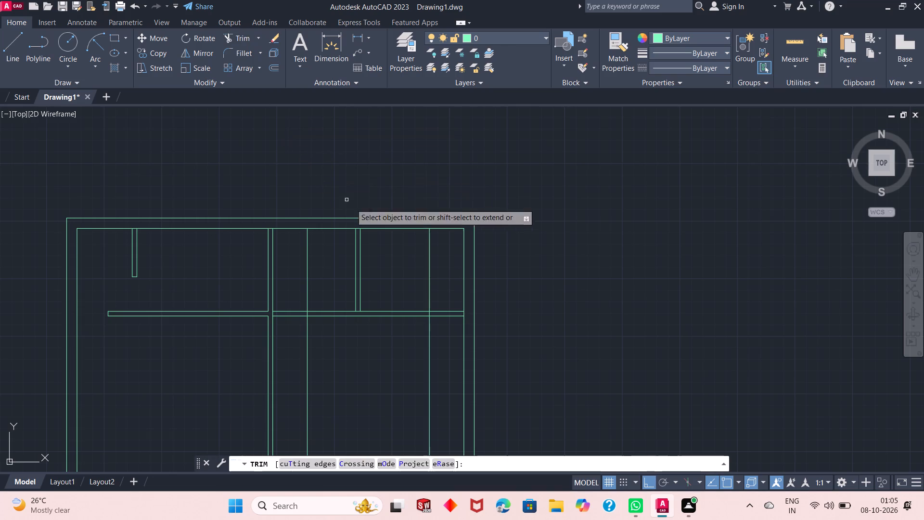
left_click(439, 270)
left_click(415, 278)
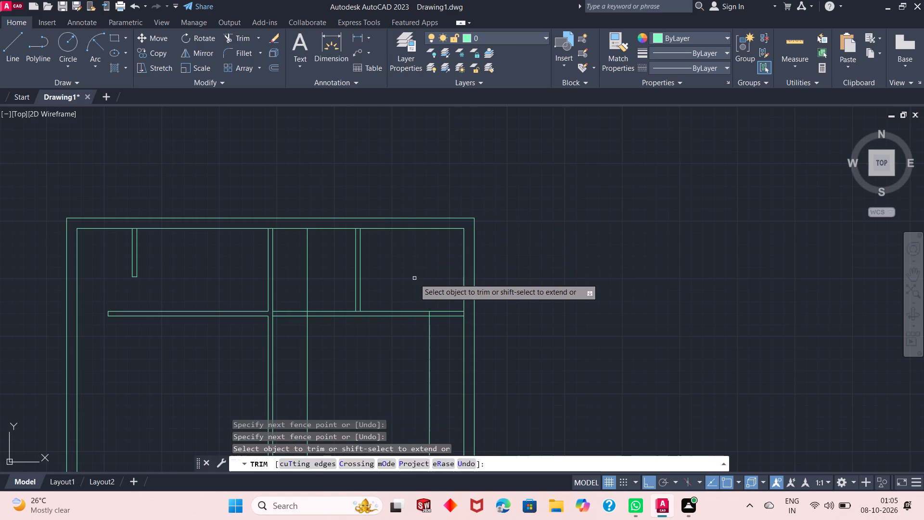
left_click(449, 369)
left_click(416, 377)
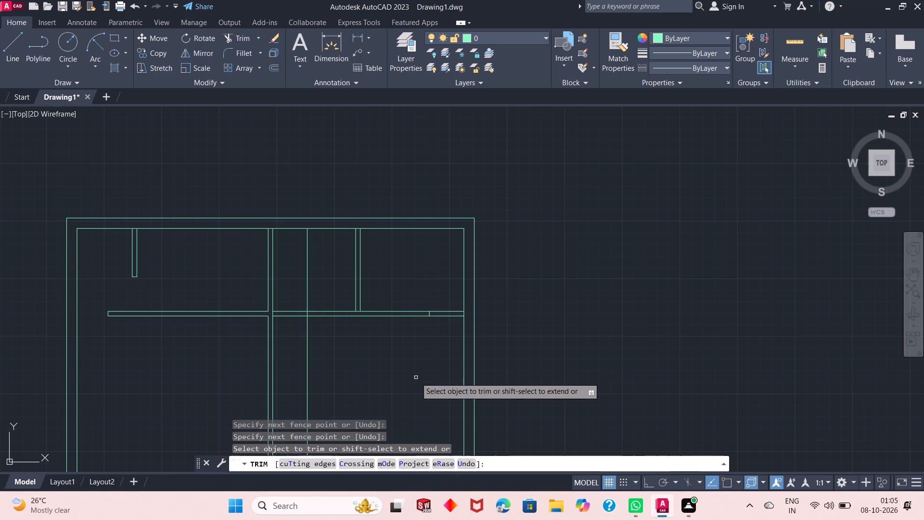
scroll(414, 299, "down", 4)
scroll(412, 336, "up", 1)
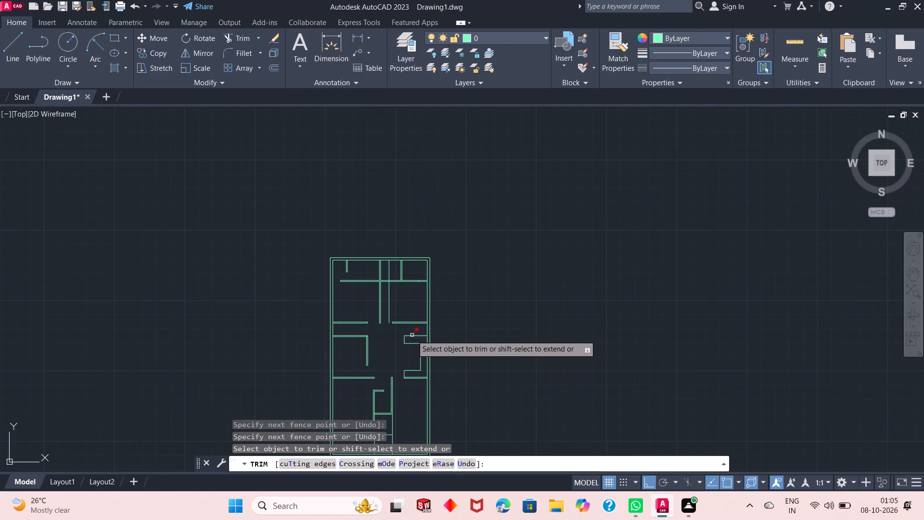
scroll(403, 271, "up", 3)
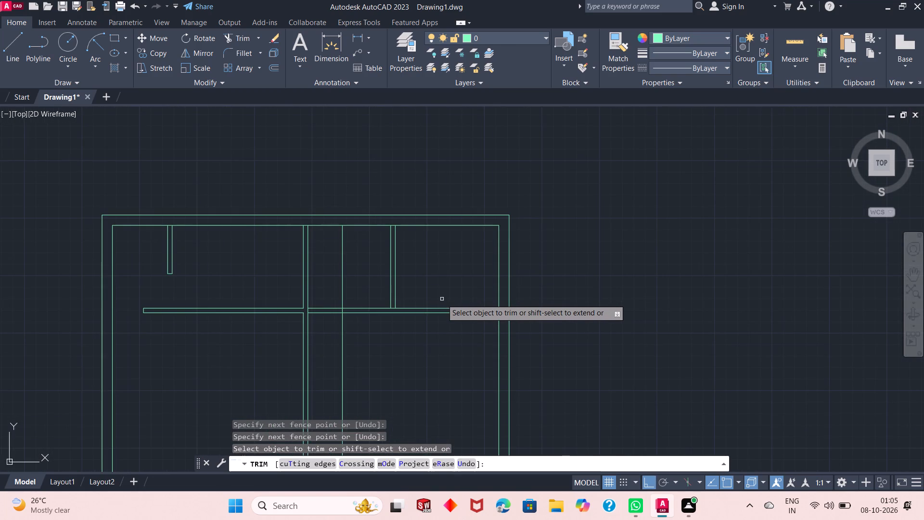
left_click(475, 295)
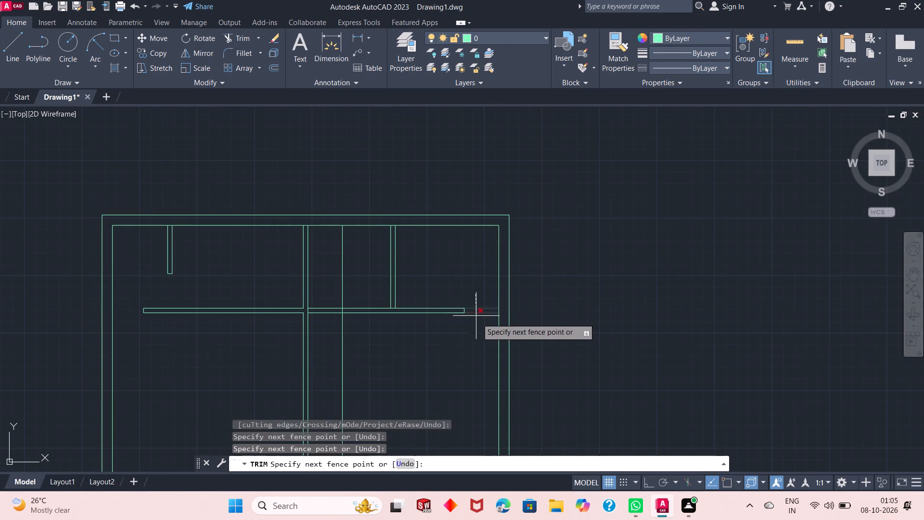
left_click(477, 333)
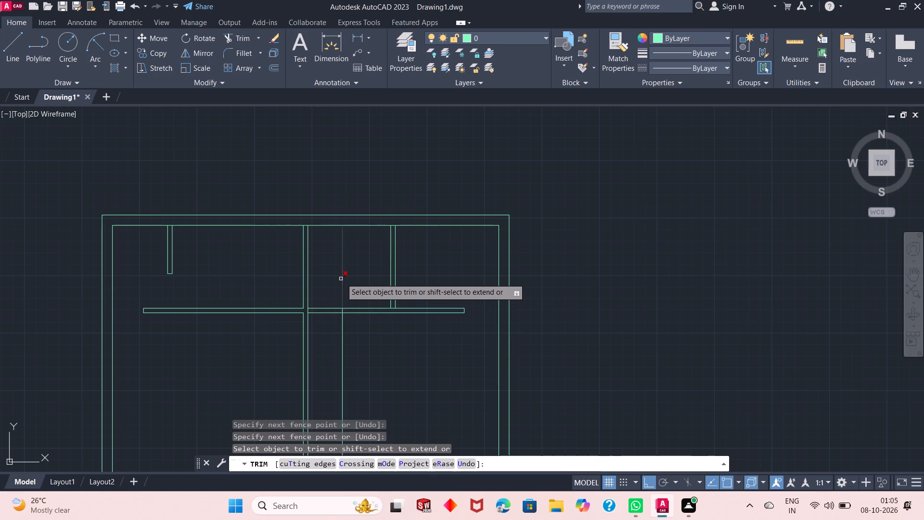
Trim the guide line beside the central wall above and below the partition, and open the partition between the central wall and that guide.
left_click(341, 277)
left_click(327, 303)
left_click(323, 329)
left_click(335, 343)
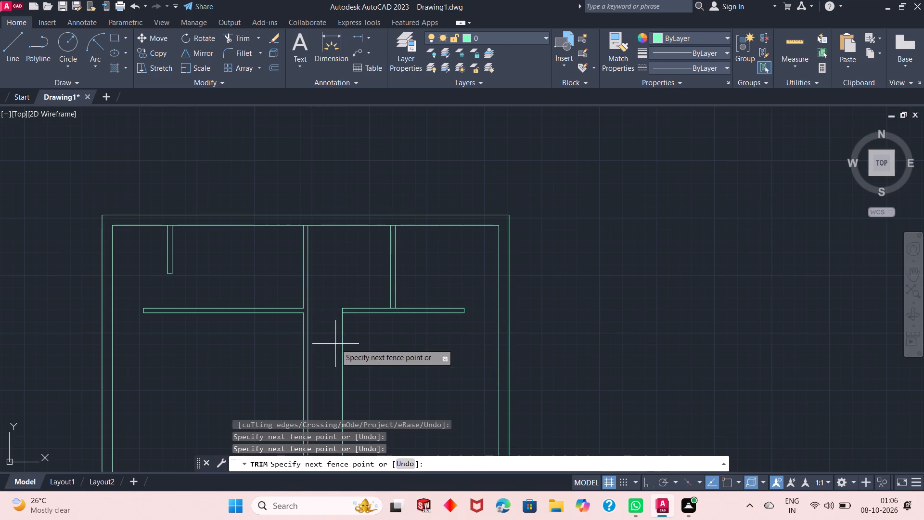
left_click(349, 359)
Trim the top outer wall's inner line across its junctions with the short stub partition, the central wall and the top-right dividing partition.
scroll(353, 330, "up", 2)
scroll(353, 330, "down", 6)
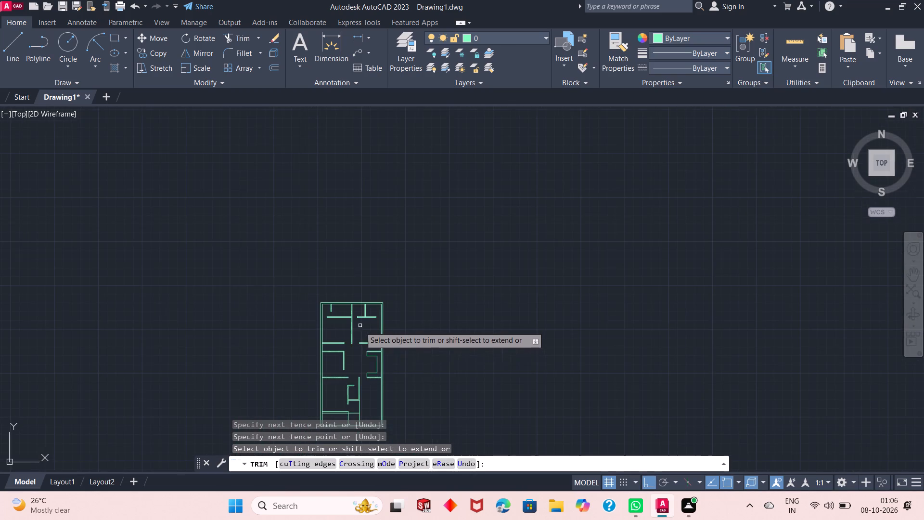
scroll(366, 353, "up", 1)
scroll(366, 305, "up", 2)
scroll(301, 286, "up", 1)
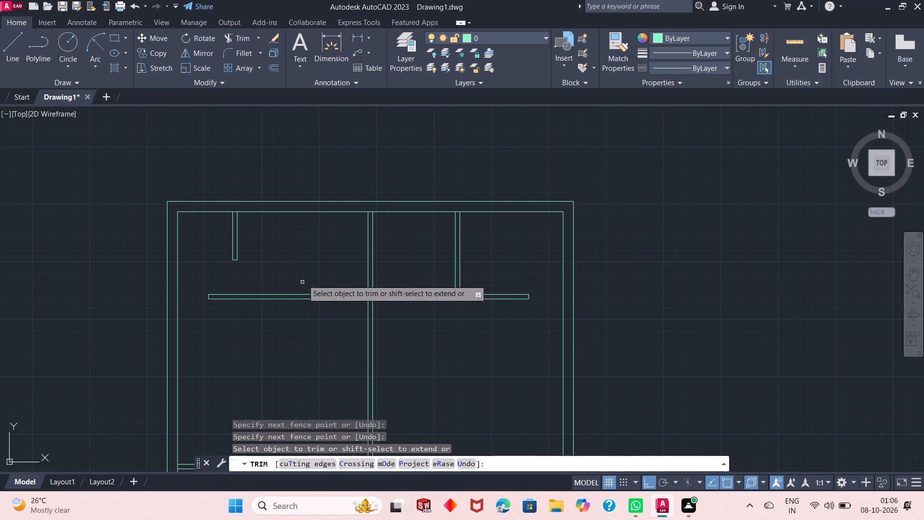
scroll(234, 204, "up", 3)
left_click(230, 223)
left_click(229, 254)
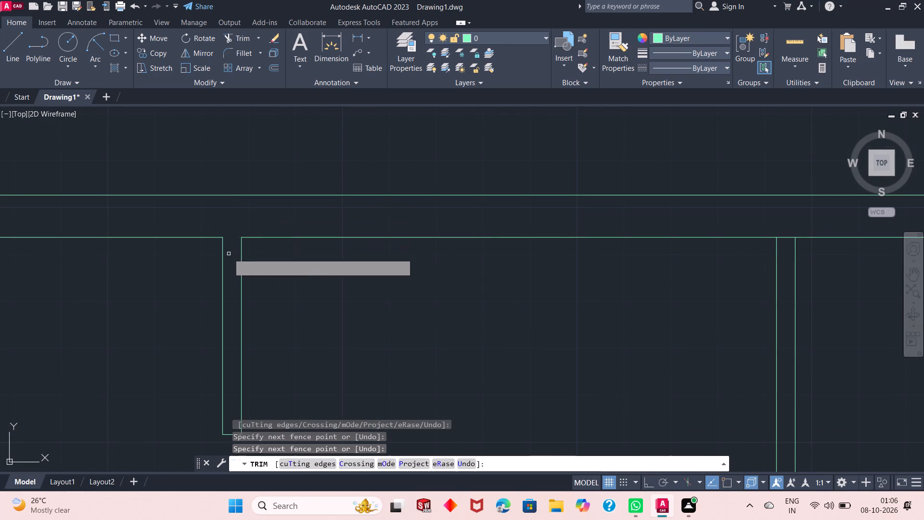
scroll(233, 248, "up", 4)
scroll(233, 247, "down", 5)
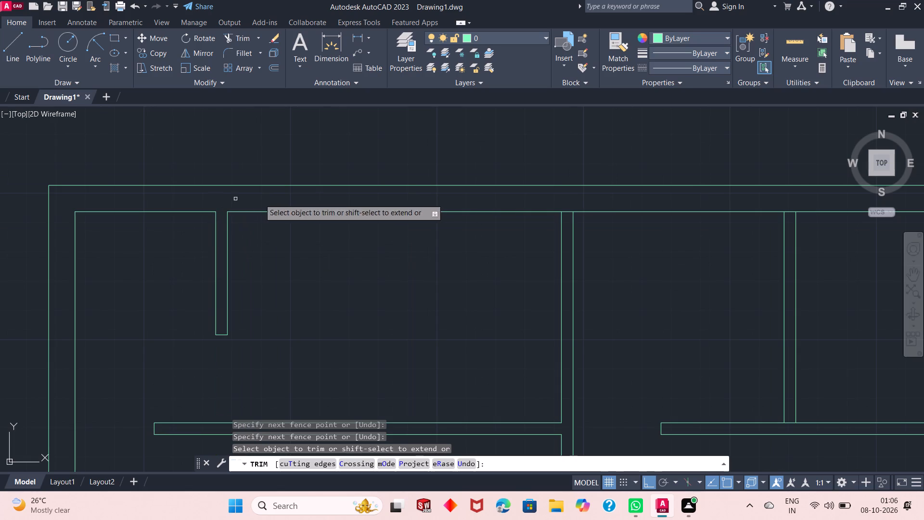
left_click(564, 206)
left_click(565, 220)
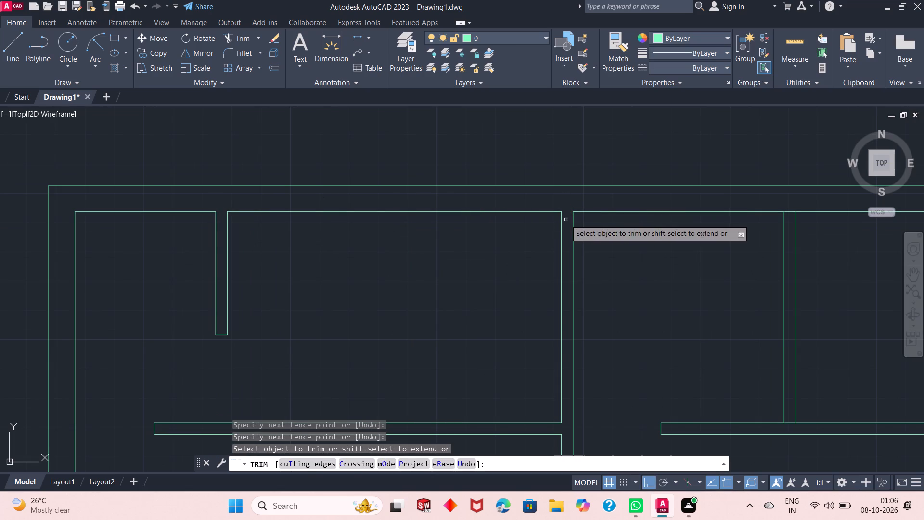
left_click(792, 213)
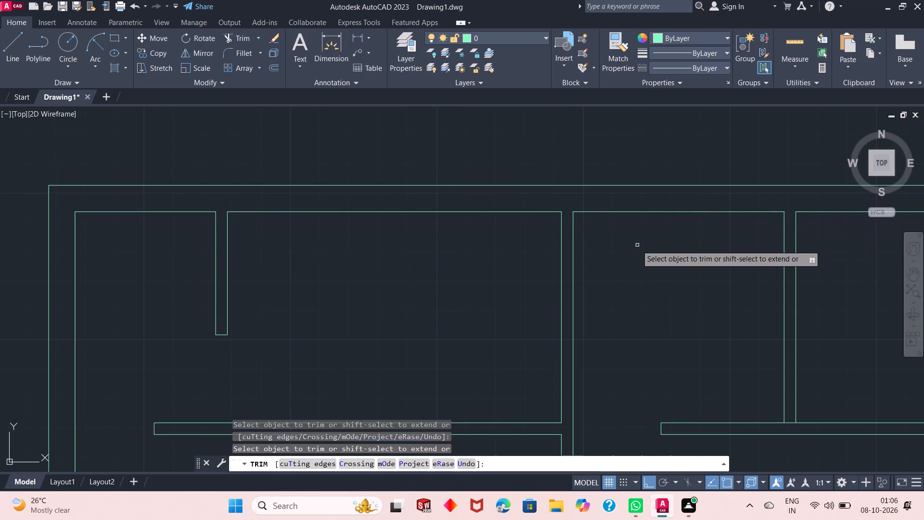
Trim the top-right rooms' bottom partition's upper line where the dividing partition meets it.
scroll(637, 245, "up", 1)
scroll(623, 239, "down", 2)
scroll(547, 229, "down", 1)
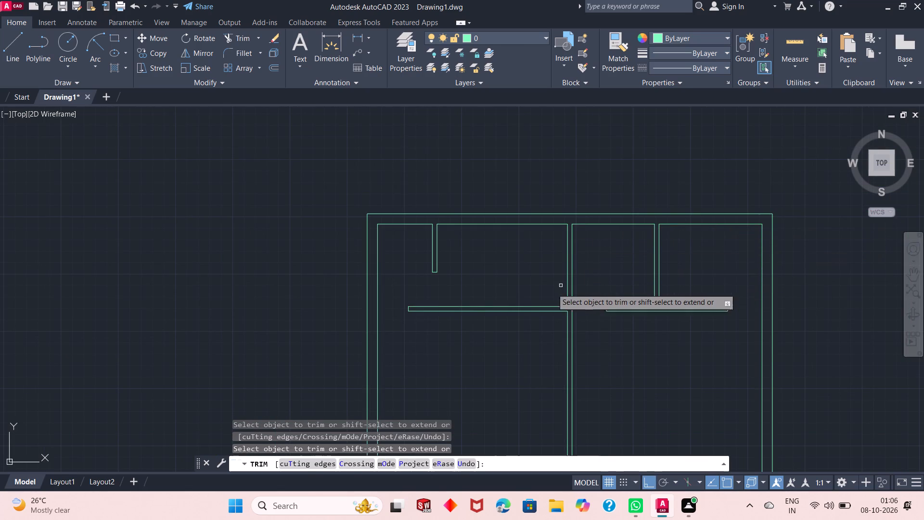
scroll(513, 331, "up", 1)
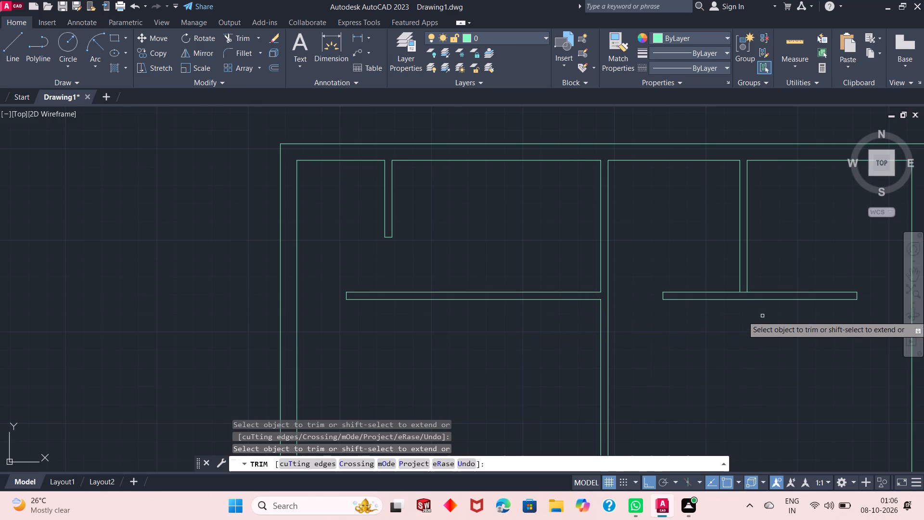
left_click(744, 293)
Trim the right outer wall's inner line across the end of the horizontal partition just above the counter area.
scroll(636, 278, "down", 2)
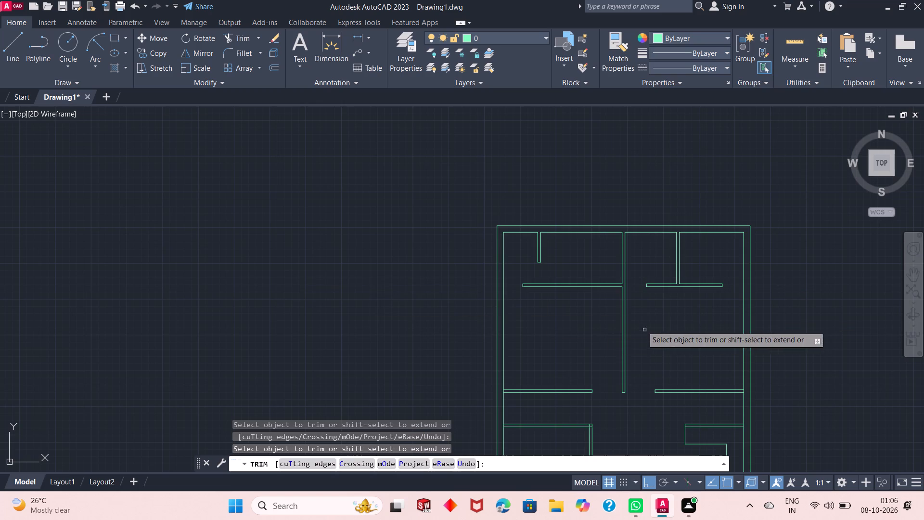
scroll(586, 311, "down", 2)
scroll(611, 340, "up", 3)
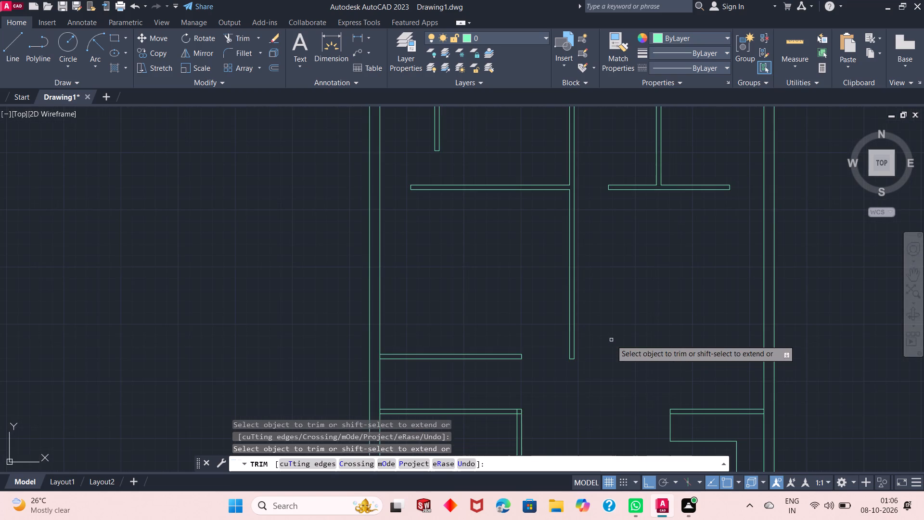
scroll(419, 370, "up", 1)
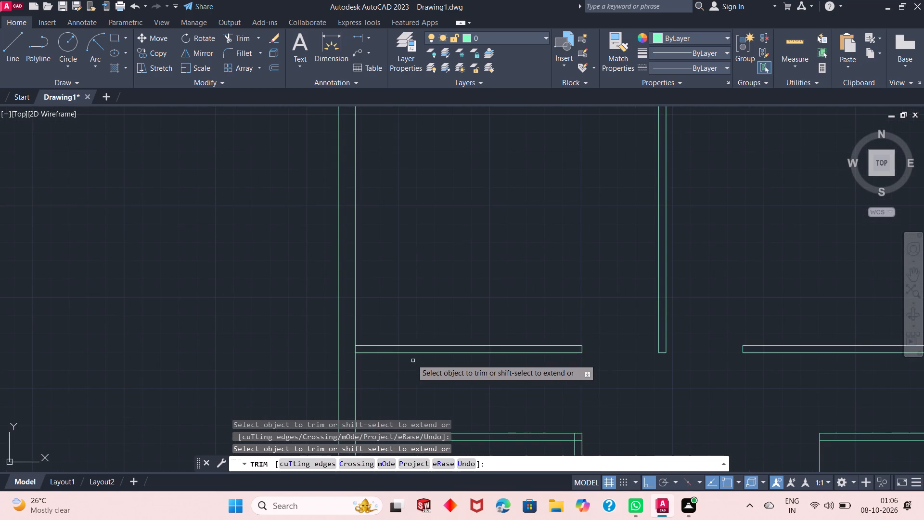
scroll(398, 354, "up", 2)
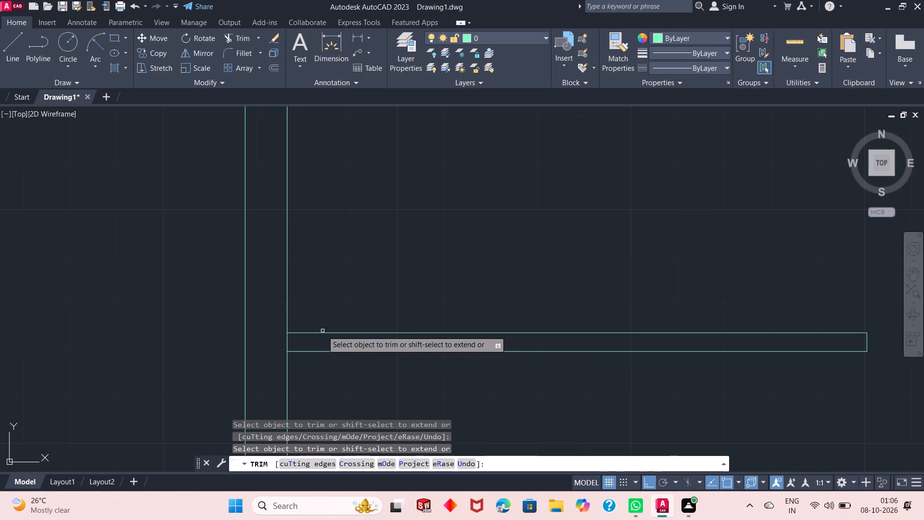
scroll(331, 292, "down", 4)
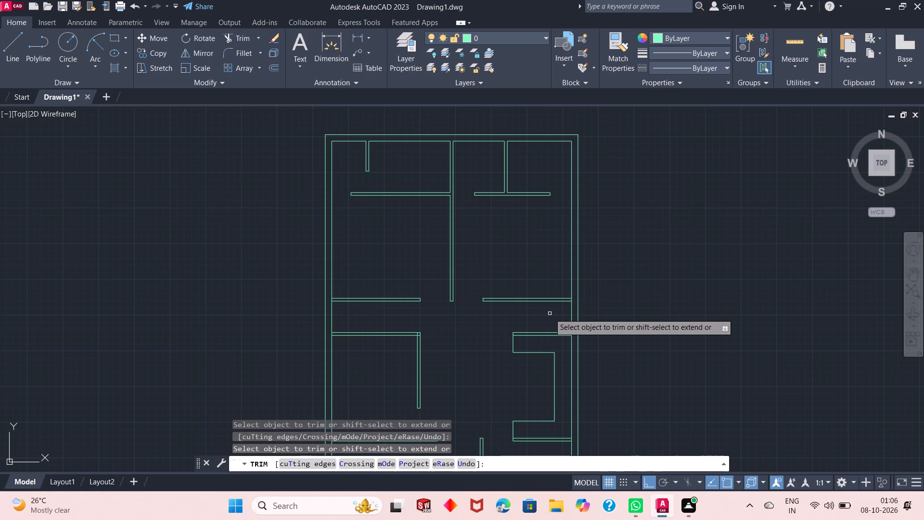
scroll(577, 300, "up", 5)
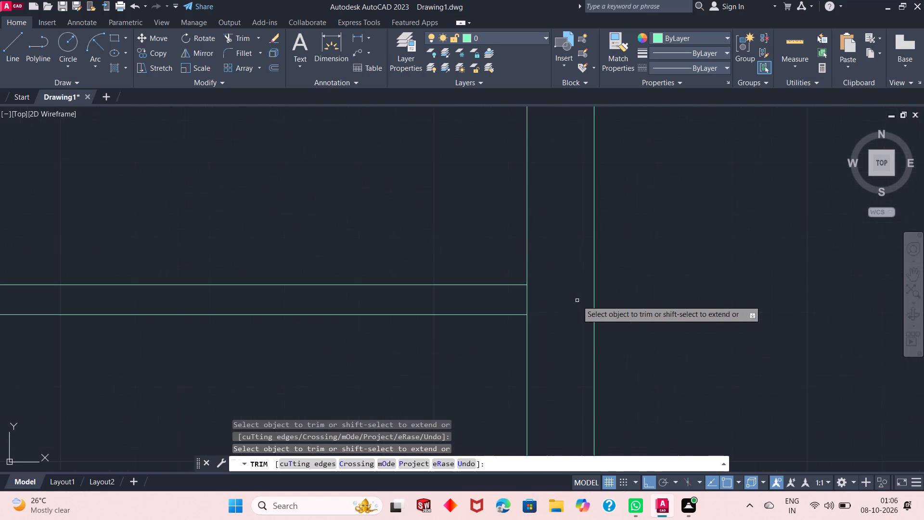
left_click(540, 299)
left_click(508, 299)
scroll(518, 299, "down", 2)
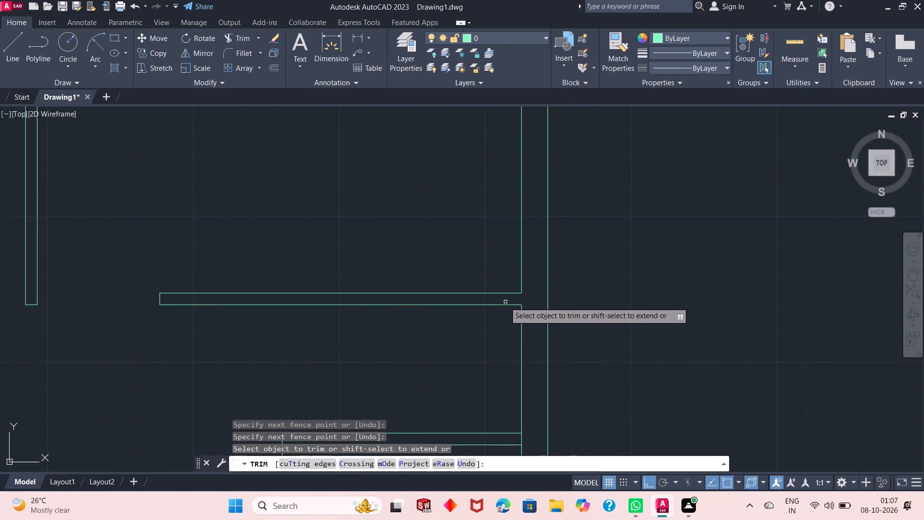
Trim the right outer wall's inner line across the ends of the partitions above and below the counter.
scroll(497, 304, "down", 2)
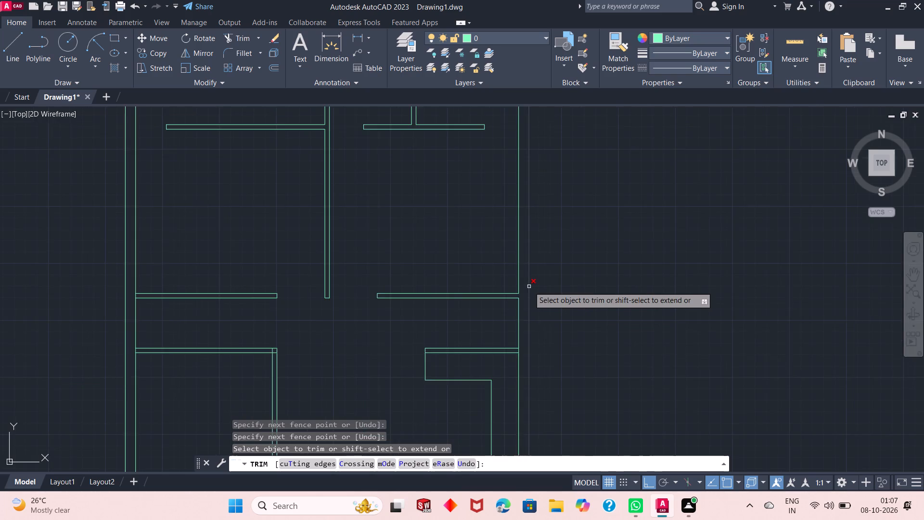
scroll(529, 286, "down", 1)
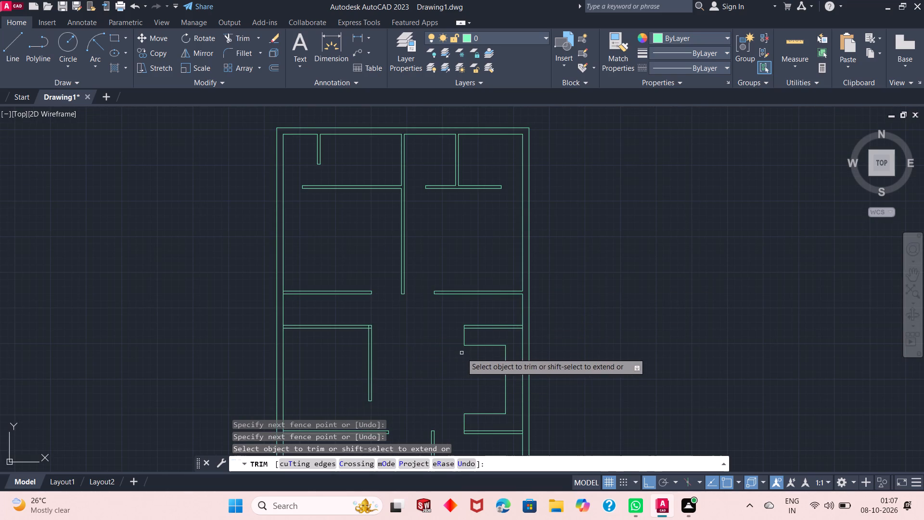
scroll(505, 332, "up", 4)
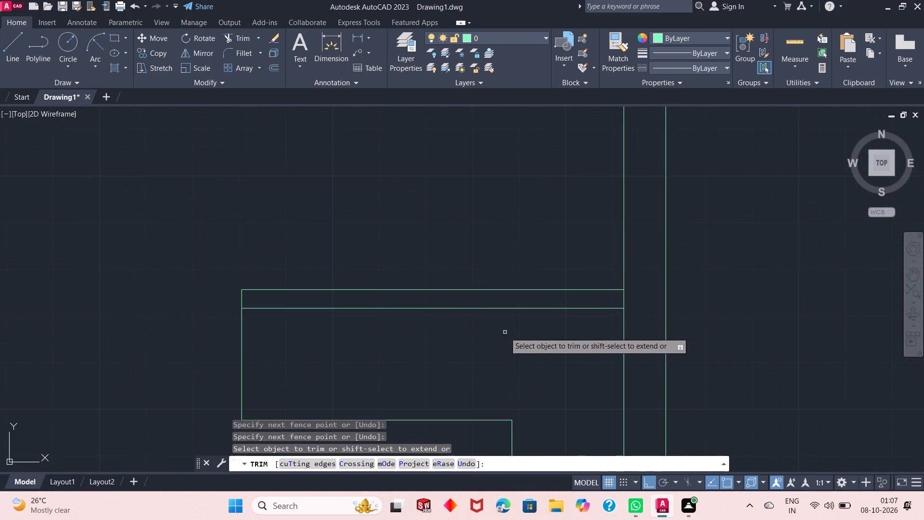
left_click(614, 304)
left_click(633, 298)
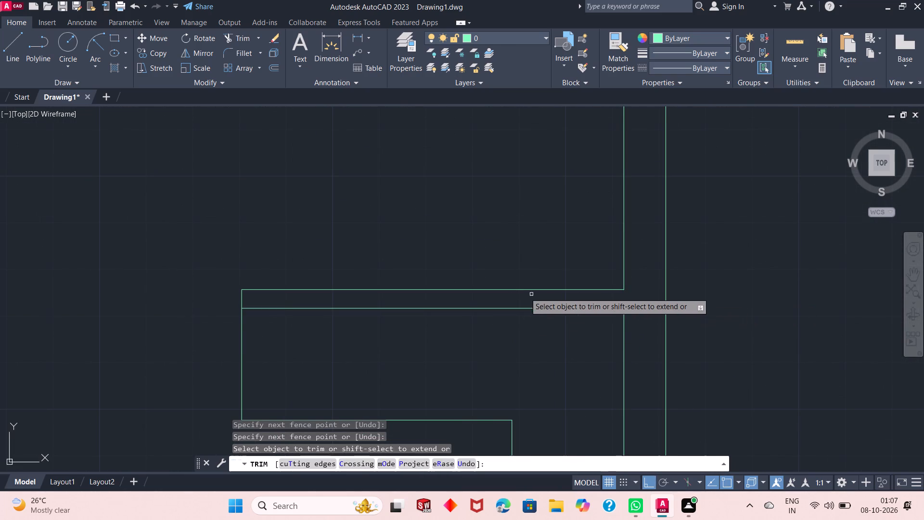
scroll(513, 290, "down", 4)
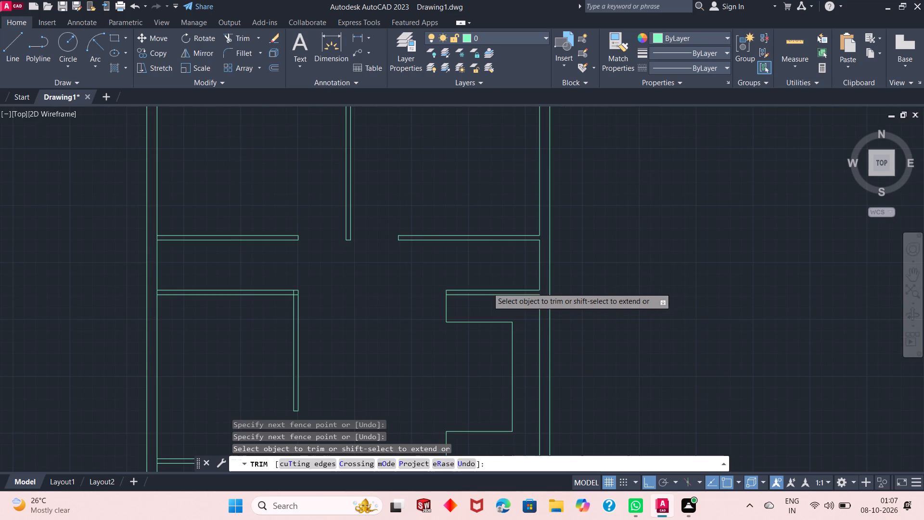
scroll(525, 411, "up", 4)
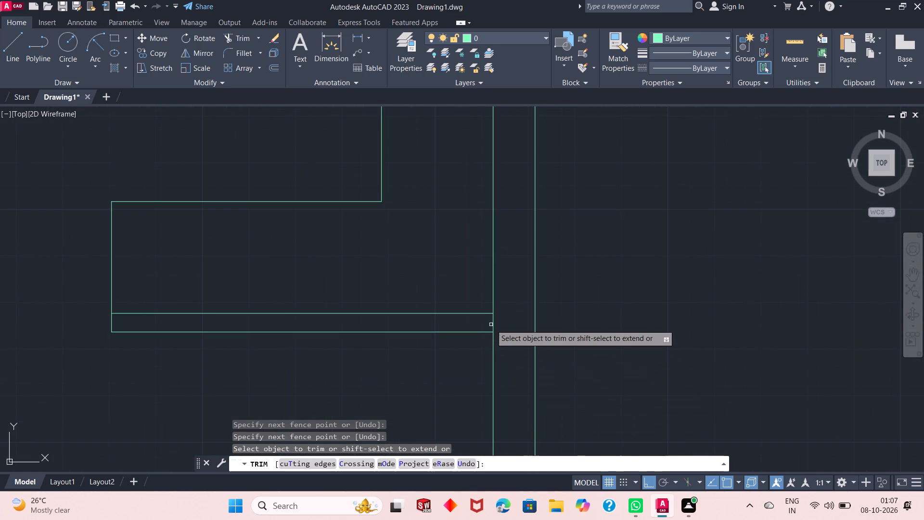
left_click(491, 325)
left_click(500, 319)
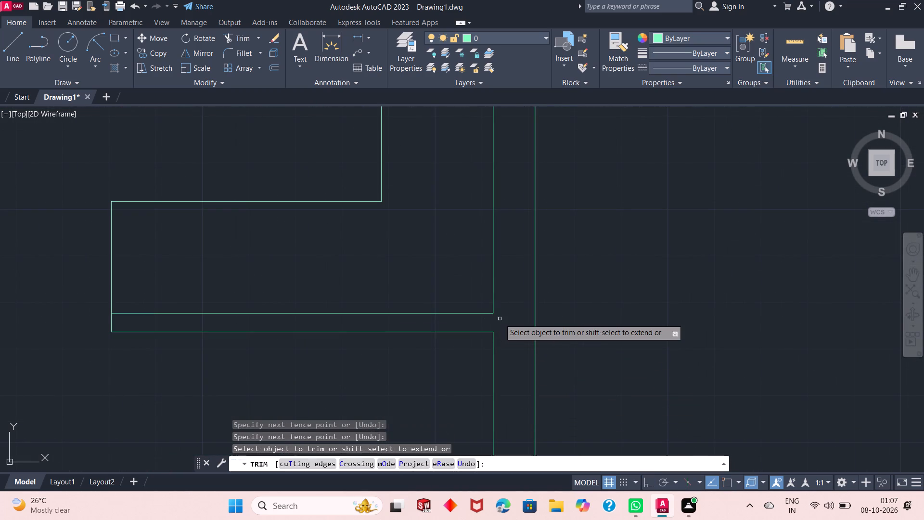
Trim the inner line of the small central room's left wall where its bottom partition meets it.
scroll(440, 277, "down", 4)
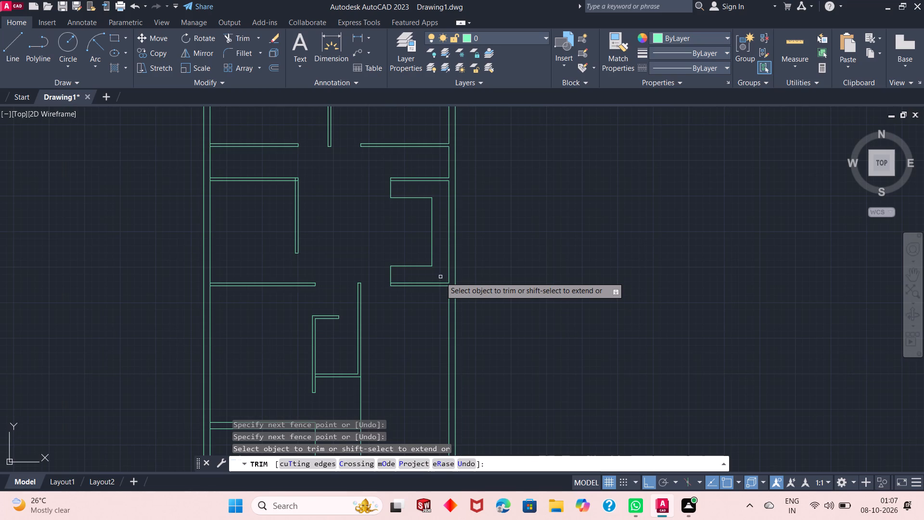
scroll(437, 286, "down", 2)
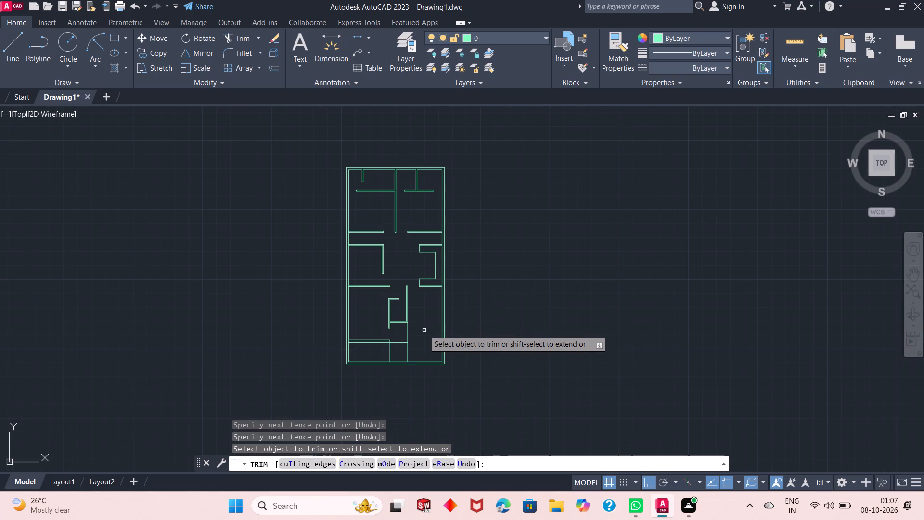
scroll(395, 298, "up", 2)
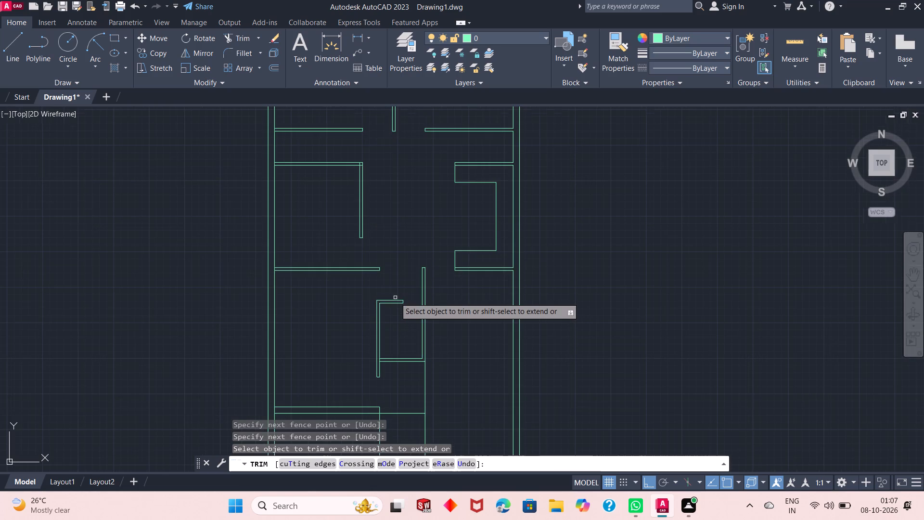
scroll(399, 301, "up", 1)
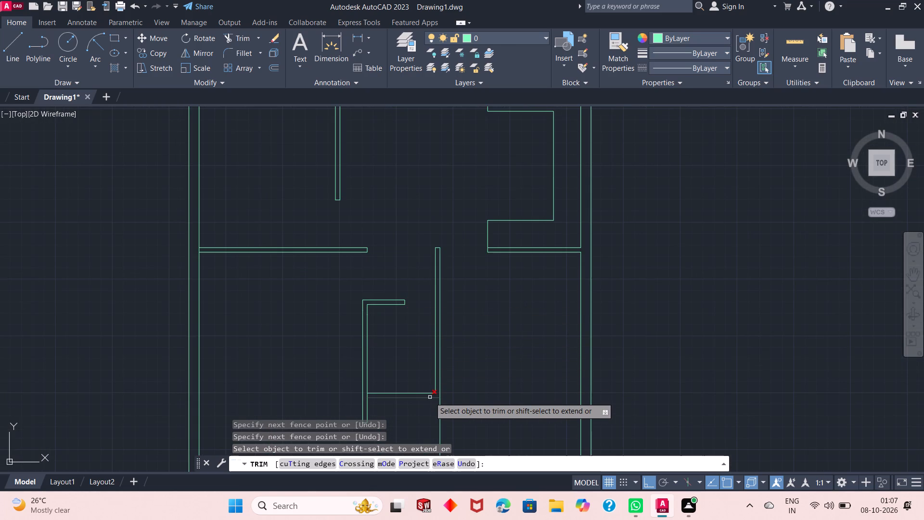
scroll(367, 394, "up", 2)
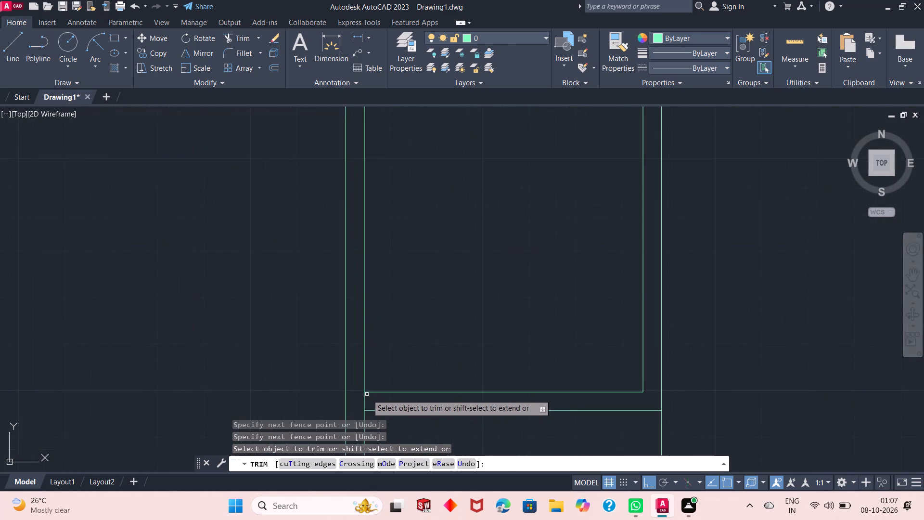
scroll(367, 394, "up", 2)
left_click(367, 397)
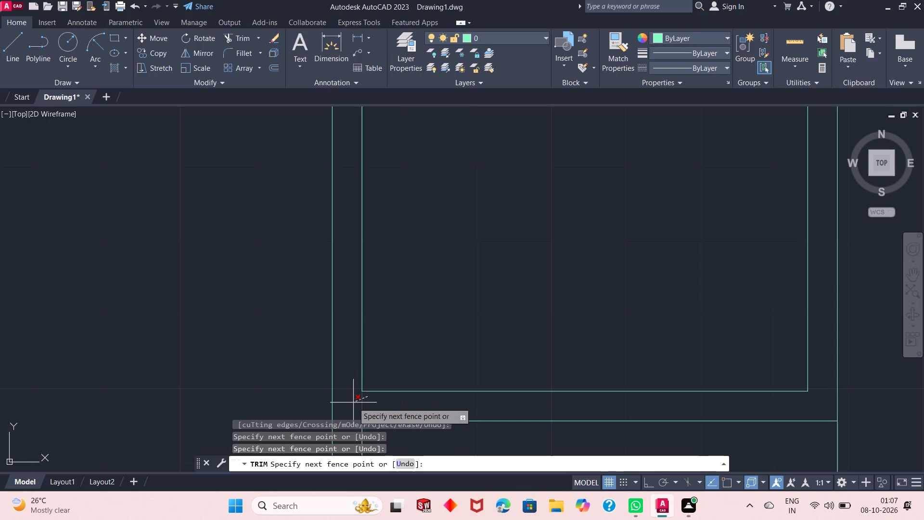
left_click(353, 403)
scroll(353, 402, "down", 2)
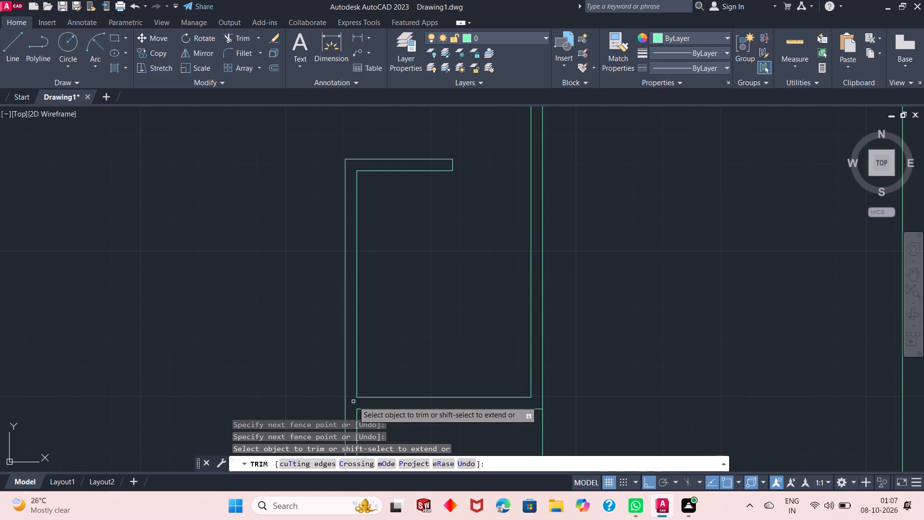
Trim the left outer wall's inner line across the end of the thick horizontal wall near the plan's bottom.
scroll(379, 323, "down", 3)
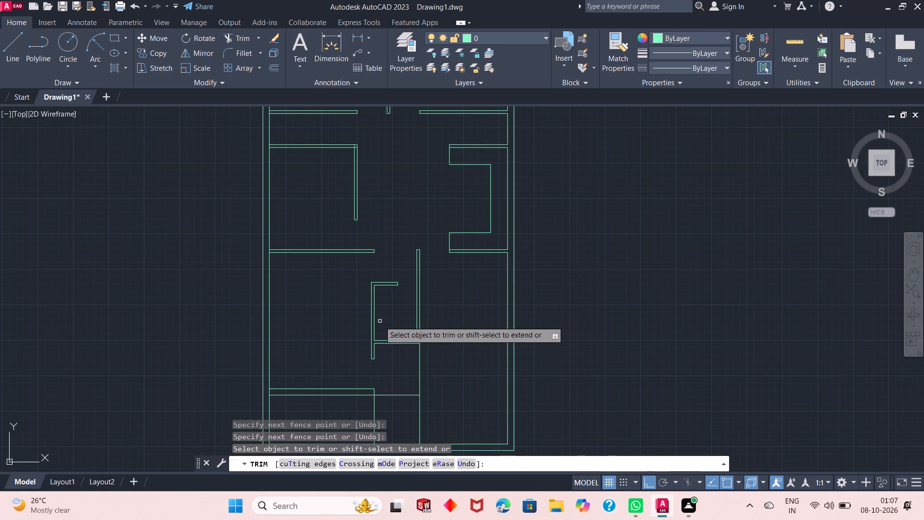
scroll(380, 321, "down", 1)
scroll(372, 366, "up", 1)
scroll(283, 368, "up", 2)
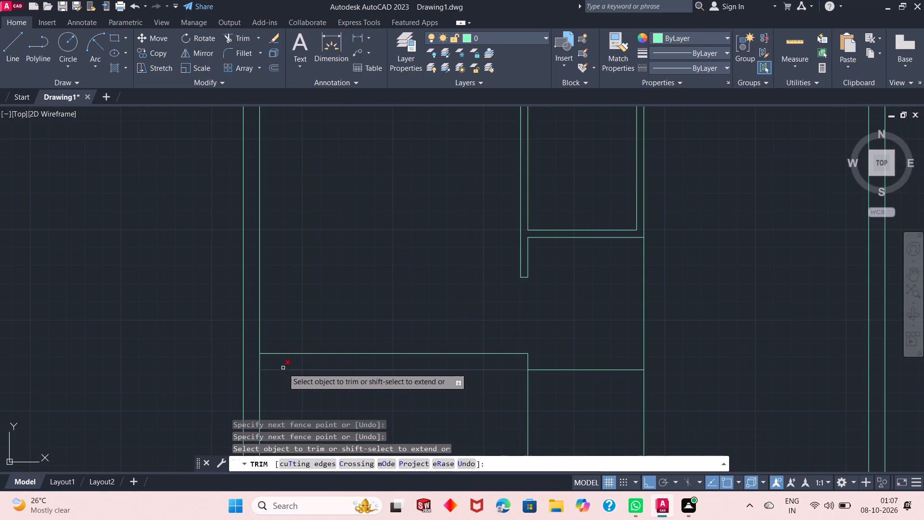
scroll(283, 368, "up", 1)
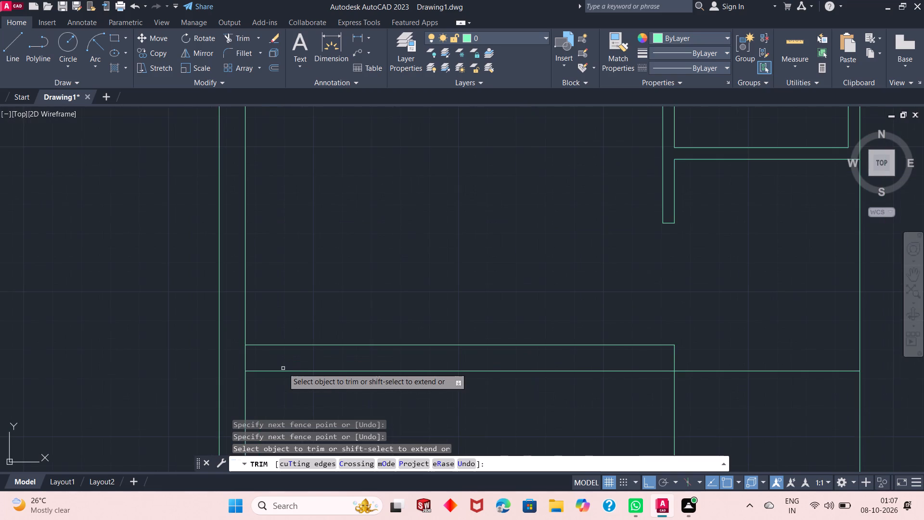
left_click(244, 360)
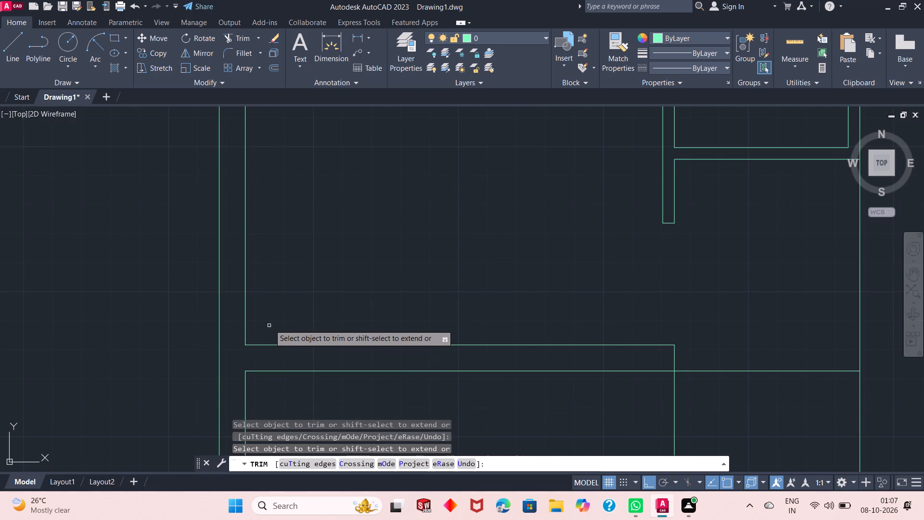
Trim the left outer wall's inner line across the end of the horizontal partition above the lower-left room, and finish trimming.
scroll(269, 325, "down", 3)
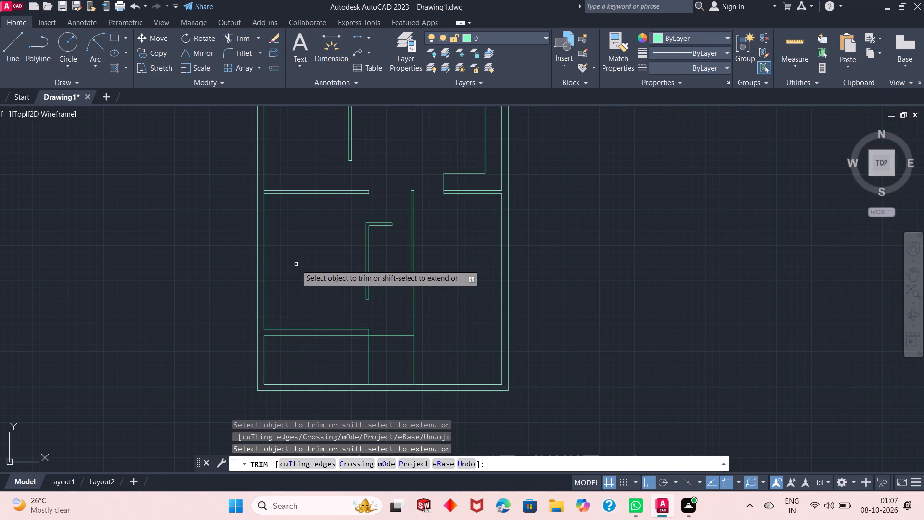
scroll(274, 180, "up", 2)
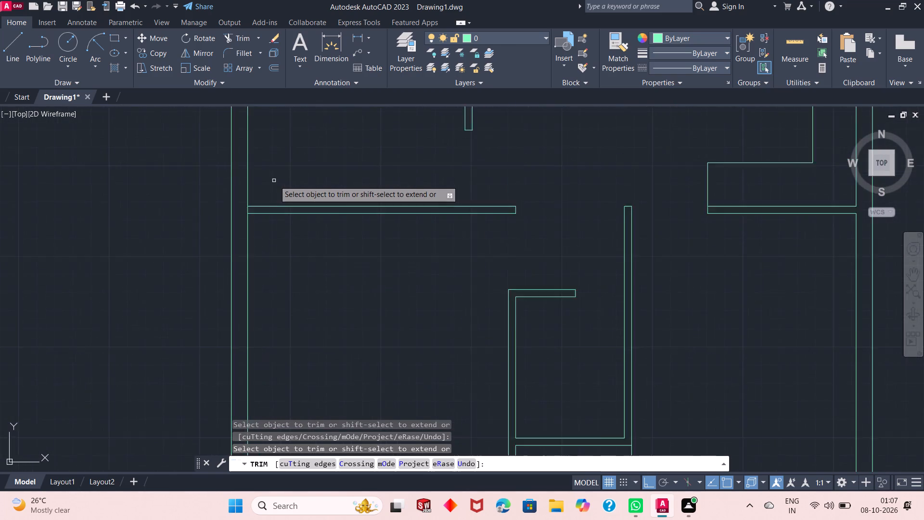
scroll(274, 181, "up", 4)
left_click(85, 355)
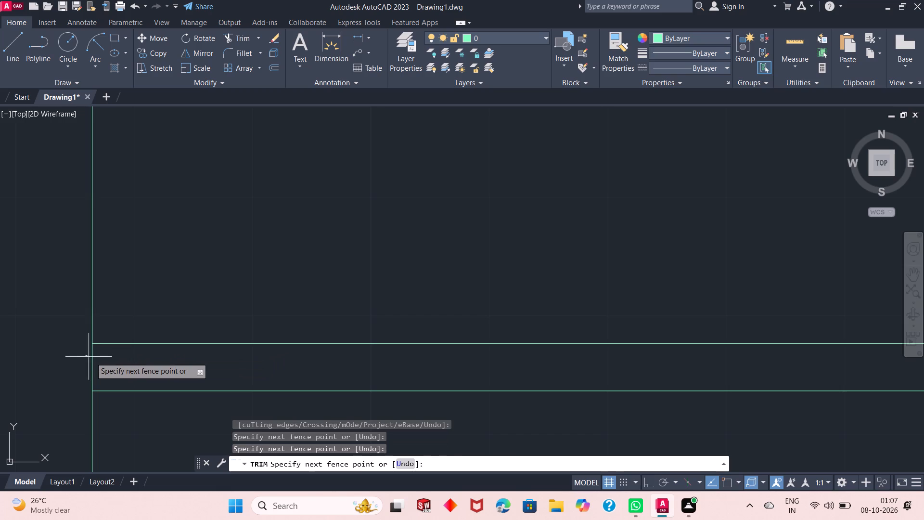
left_click(91, 357)
left_click(92, 357)
scroll(176, 265, "down", 4)
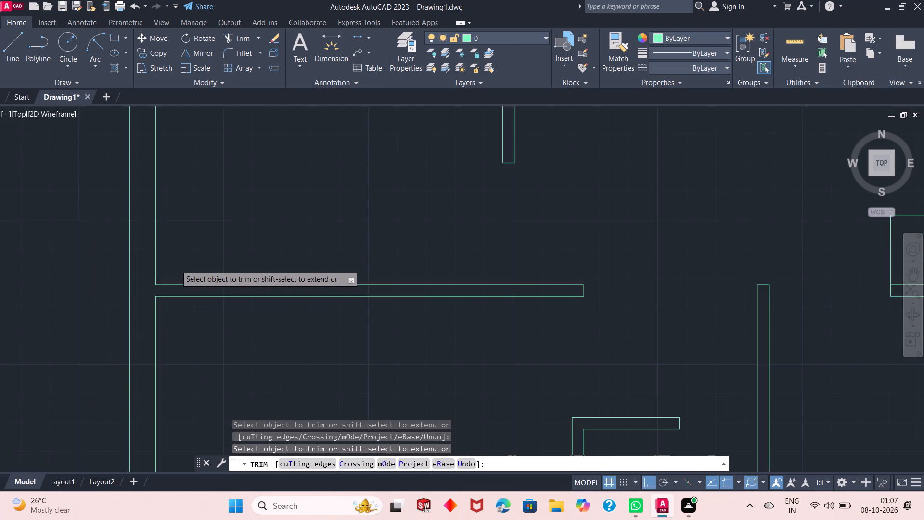
scroll(383, 307, "down", 3)
right_click(162, 242)
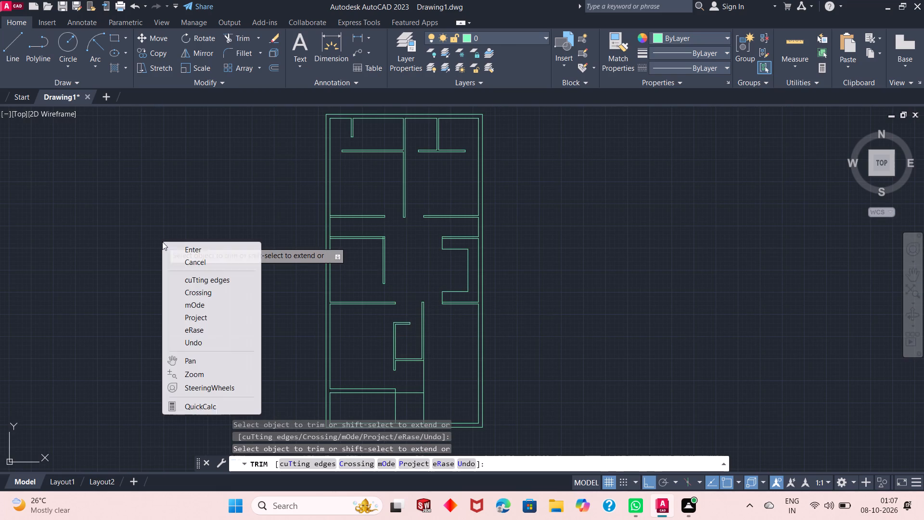
left_click(191, 254)
Inspect the trimmed wall junctions across the floor plan, from the top rooms to the lower rooms.
scroll(394, 271, "down", 1)
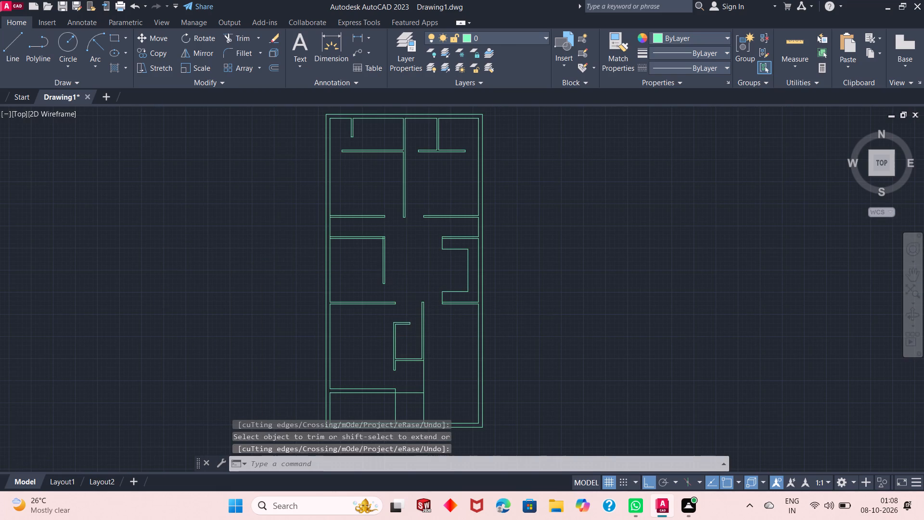
scroll(404, 217, "up", 1)
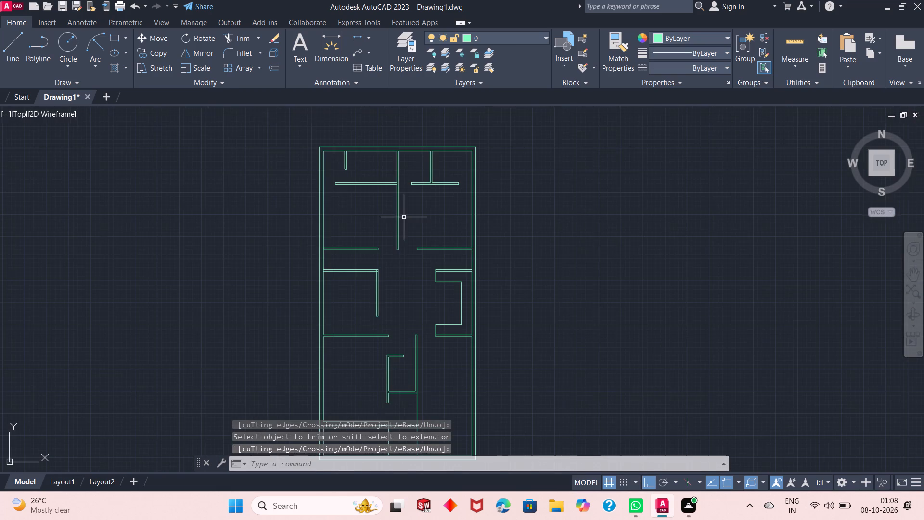
scroll(404, 180, "down", 1)
scroll(404, 180, "up", 2)
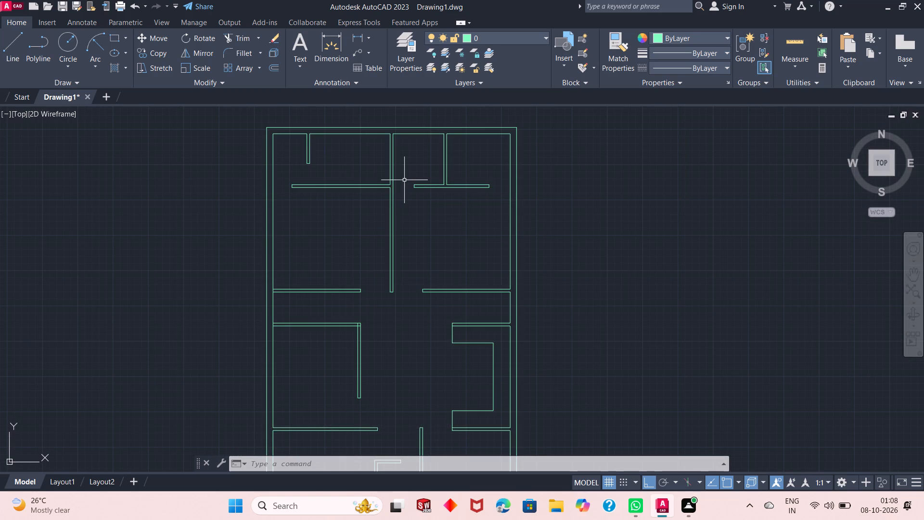
scroll(404, 203, "up", 1)
scroll(404, 208, "down", 2)
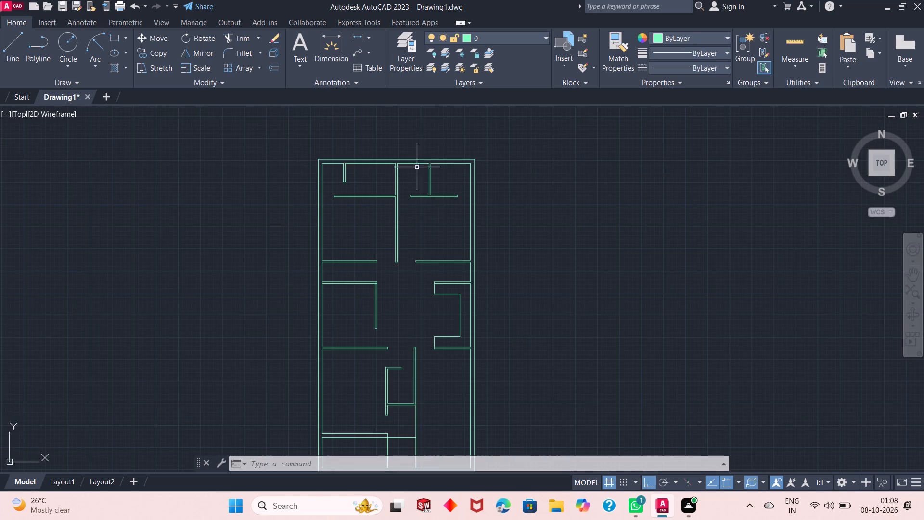
scroll(409, 155, "up", 2)
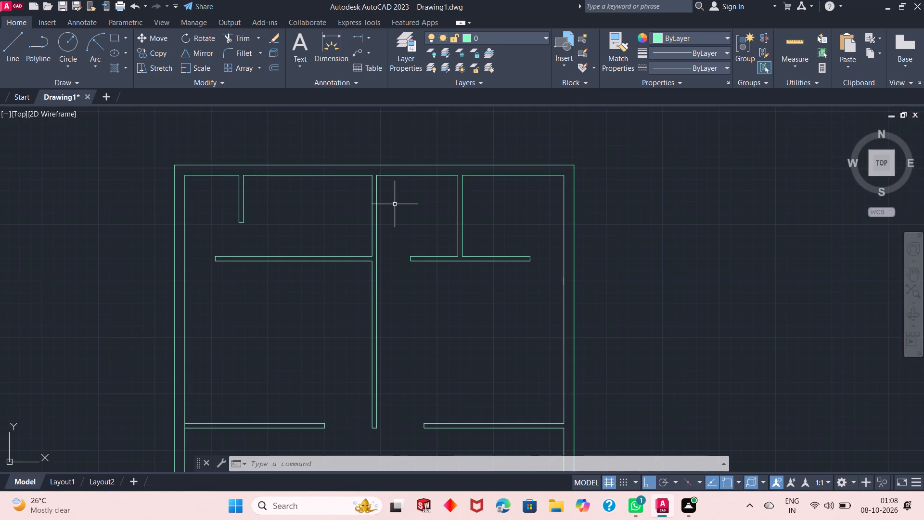
scroll(324, 245, "down", 1)
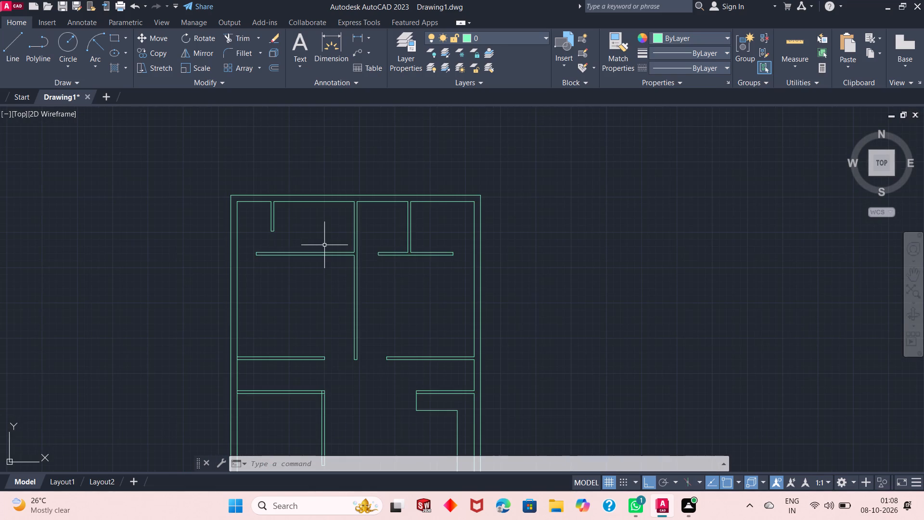
scroll(324, 245, "down", 1)
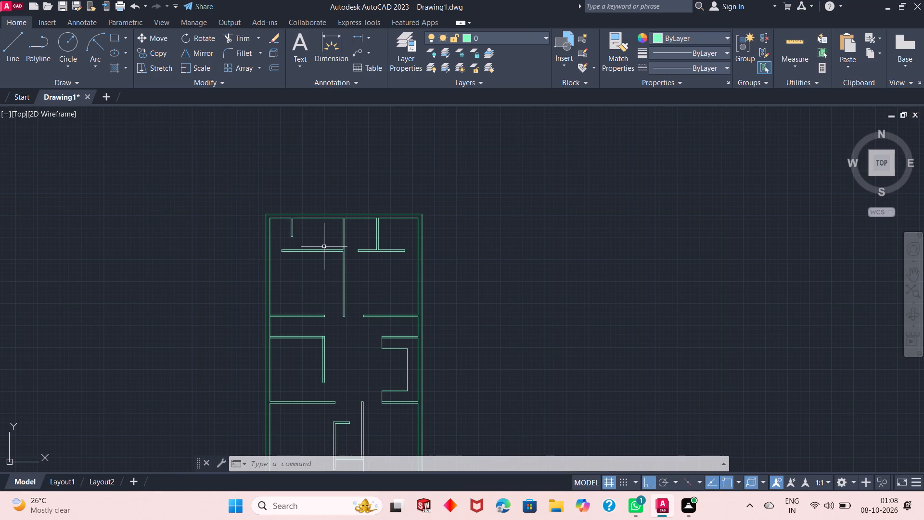
scroll(316, 299, "down", 1)
scroll(342, 347, "up", 2)
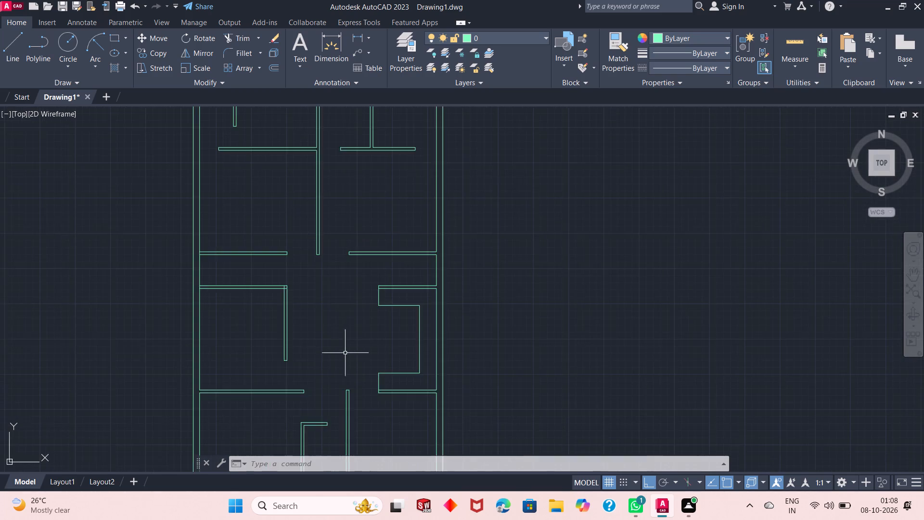
scroll(352, 361, "up", 1)
scroll(315, 312, "down", 3)
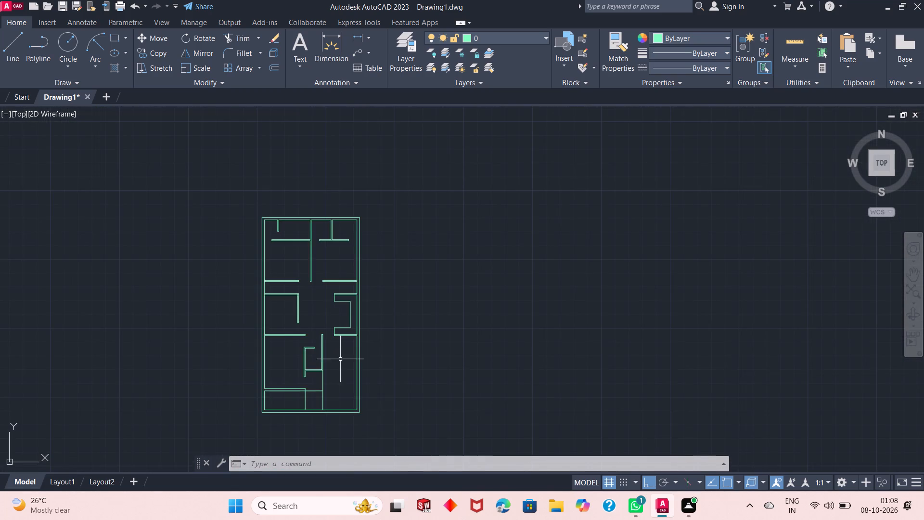
scroll(342, 362, "up", 2)
scroll(338, 351, "down", 2)
scroll(339, 372, "up", 4)
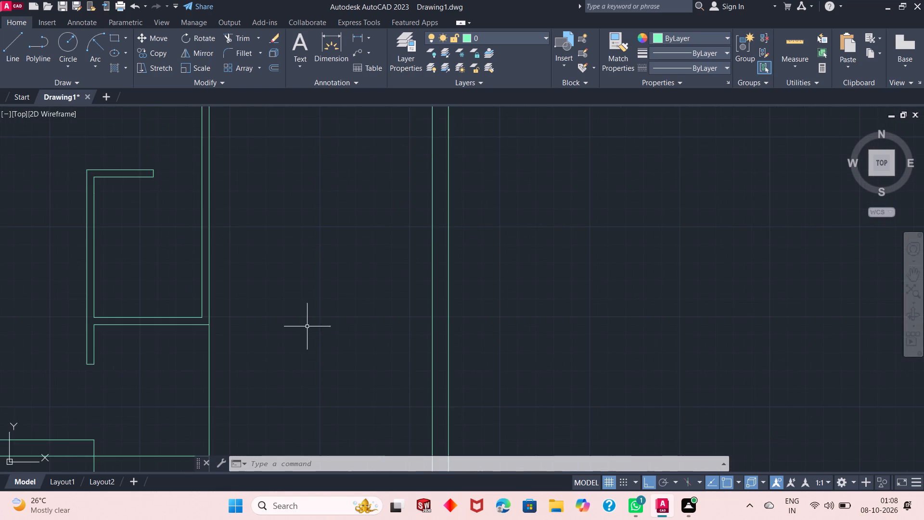
scroll(304, 317, "down", 2)
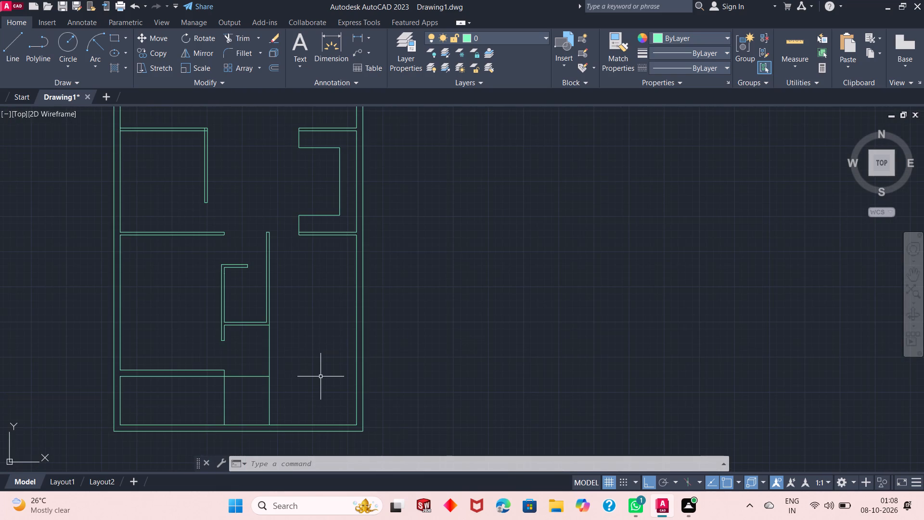
scroll(321, 377, "up", 1)
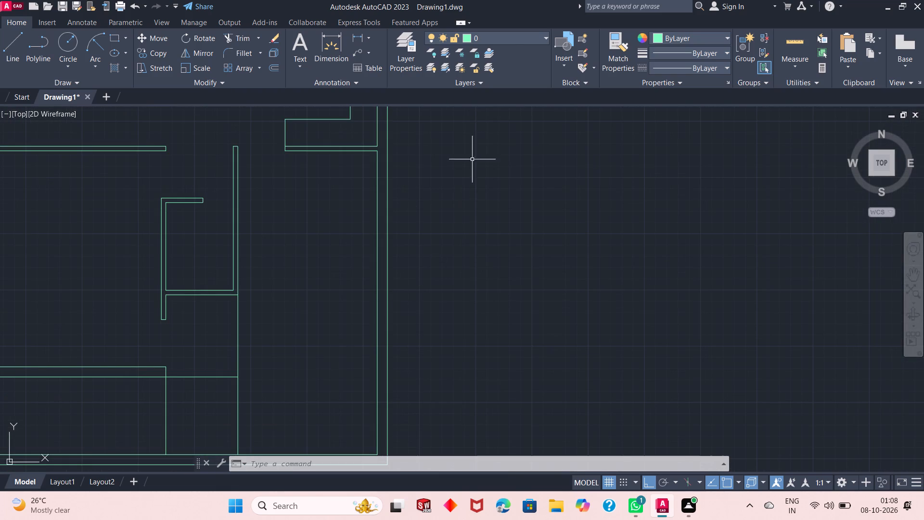
On Layer1, draw a 3'3" vertical line downward from the lower-left corner of the partition below the counter.
left_click(511, 37)
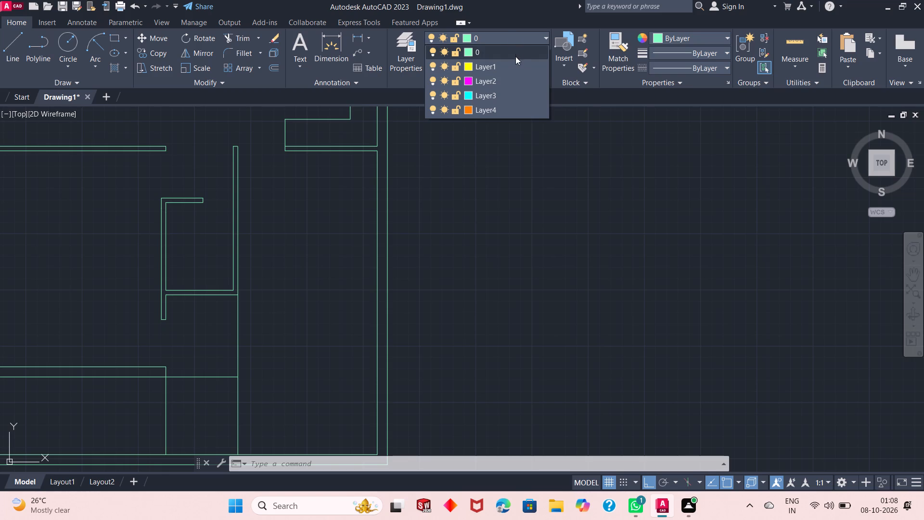
left_click(514, 68)
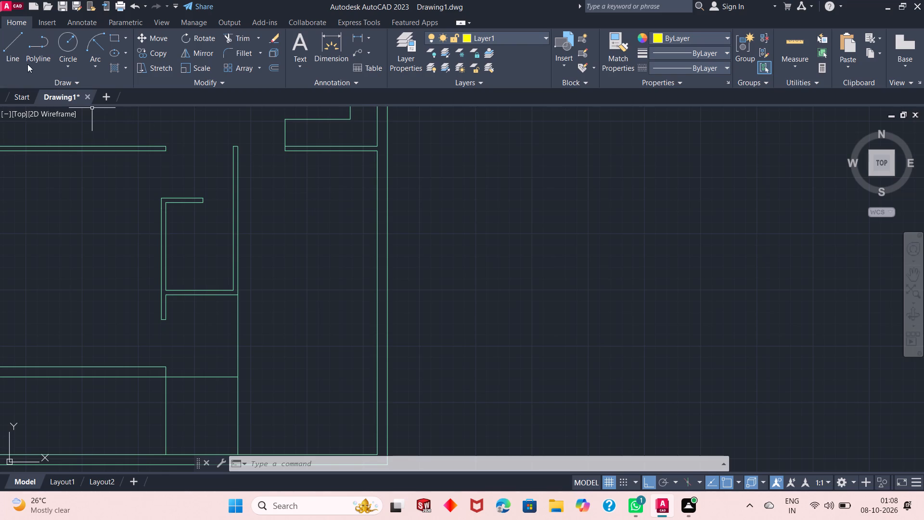
left_click(14, 49)
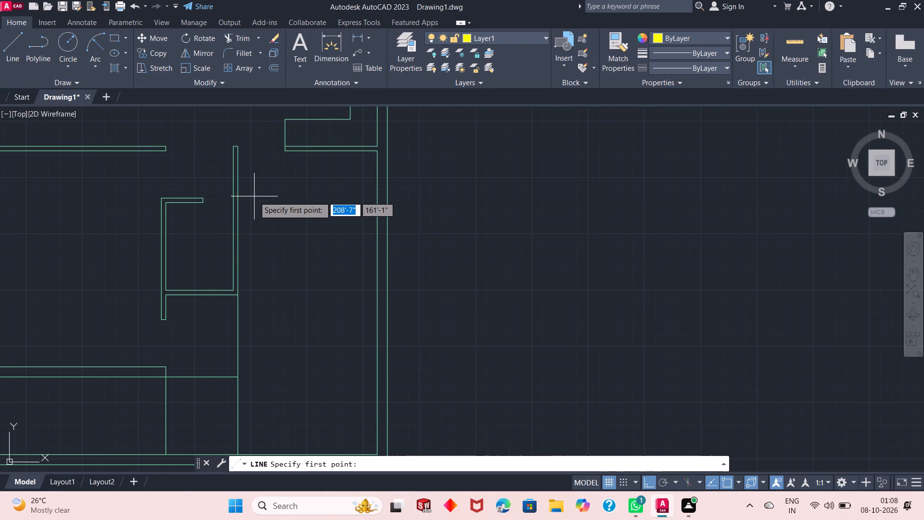
left_click(285, 155)
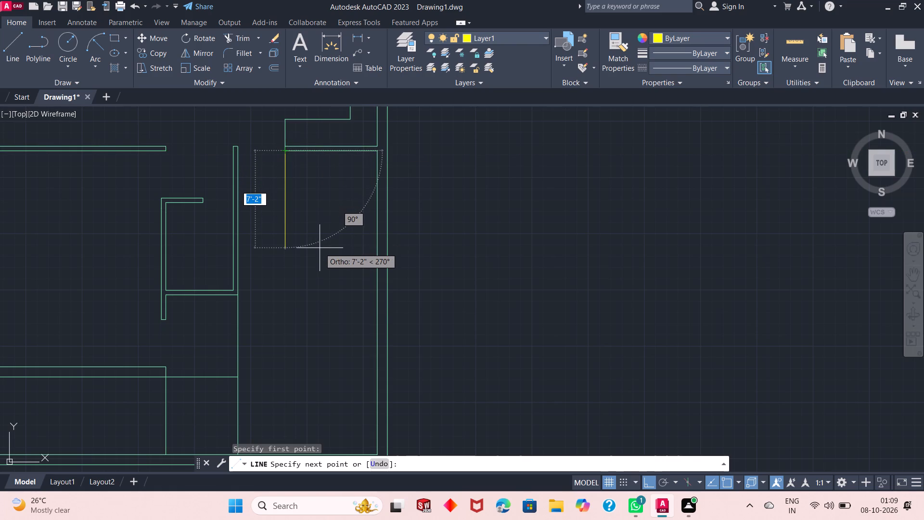
key("3")
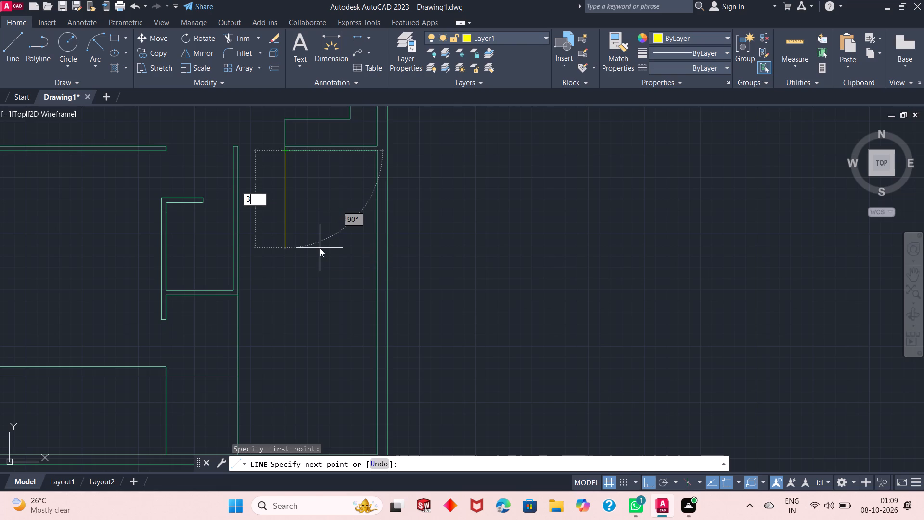
key("apostrophe")
key("3")
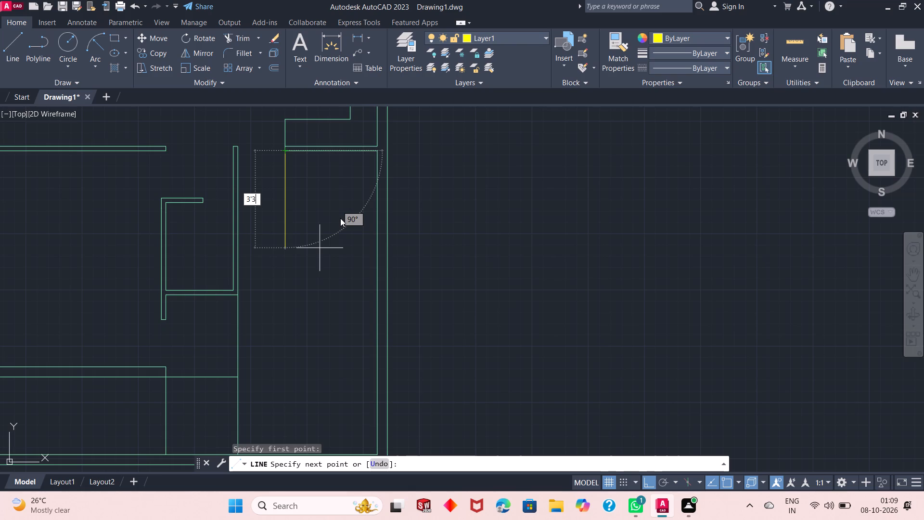
key("shift+quotedbl")
key("Return")
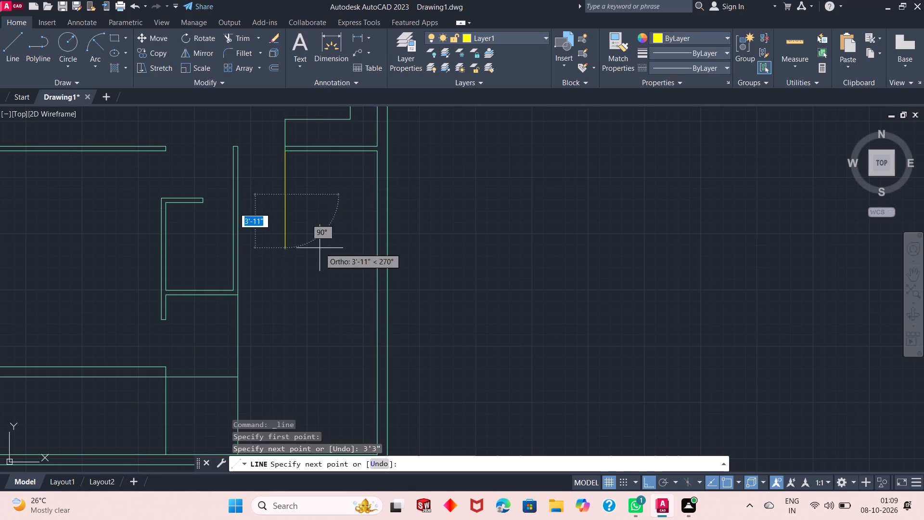
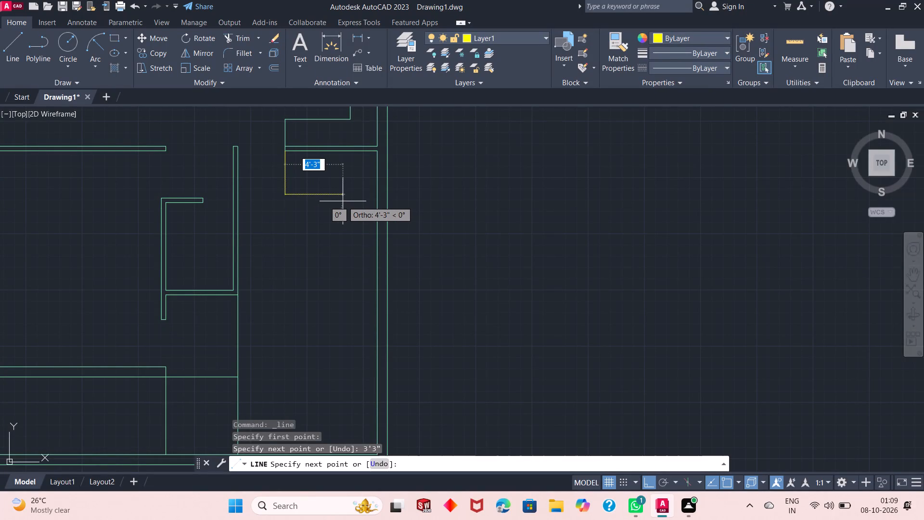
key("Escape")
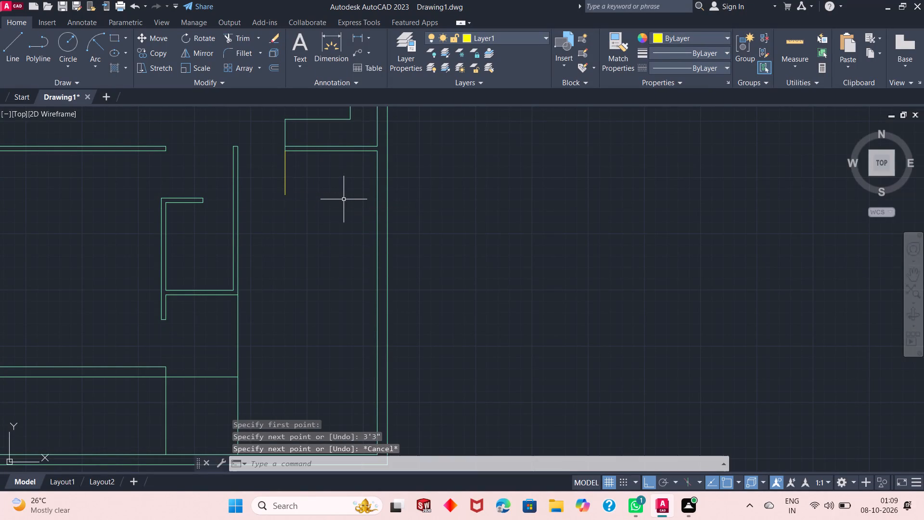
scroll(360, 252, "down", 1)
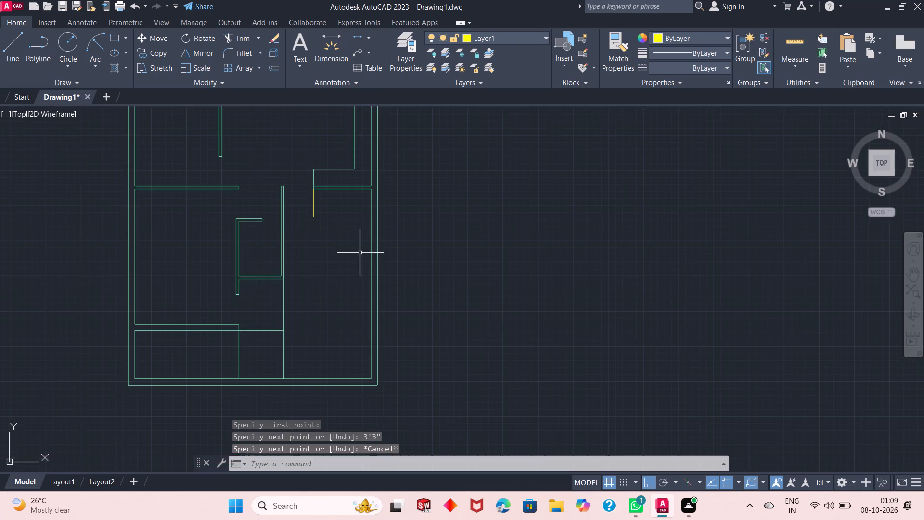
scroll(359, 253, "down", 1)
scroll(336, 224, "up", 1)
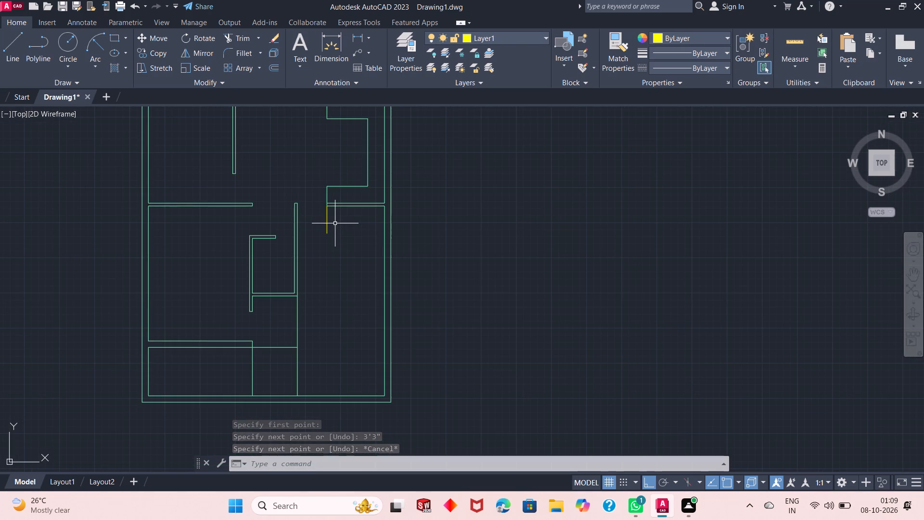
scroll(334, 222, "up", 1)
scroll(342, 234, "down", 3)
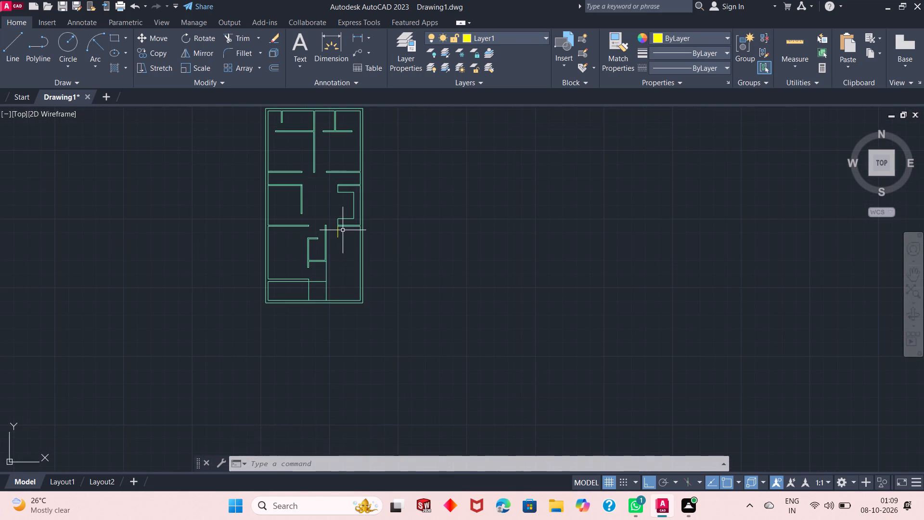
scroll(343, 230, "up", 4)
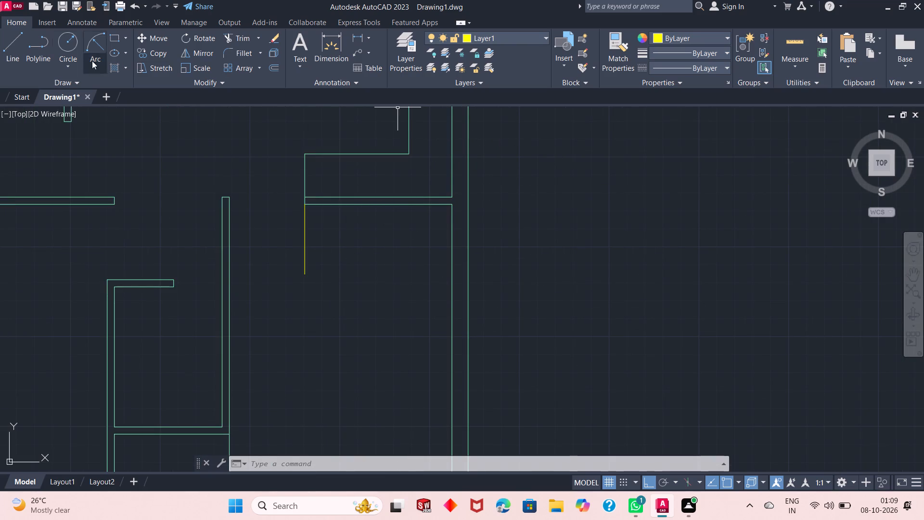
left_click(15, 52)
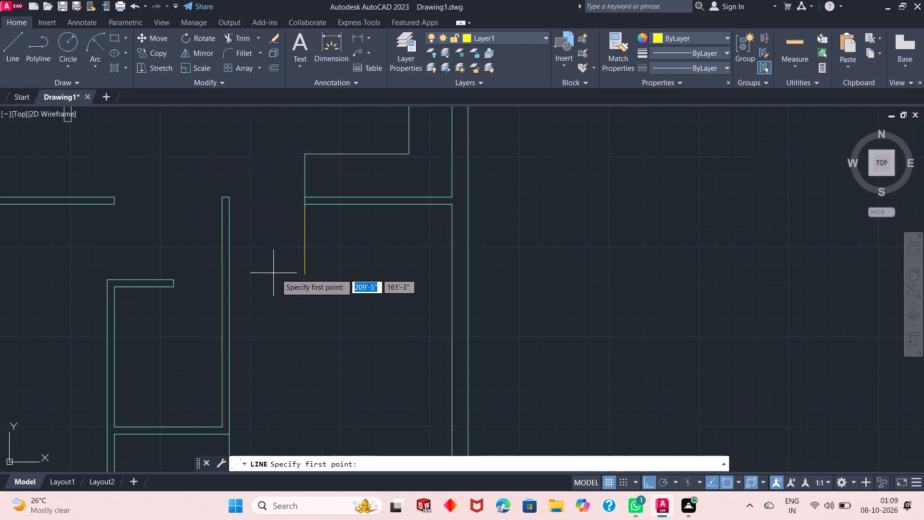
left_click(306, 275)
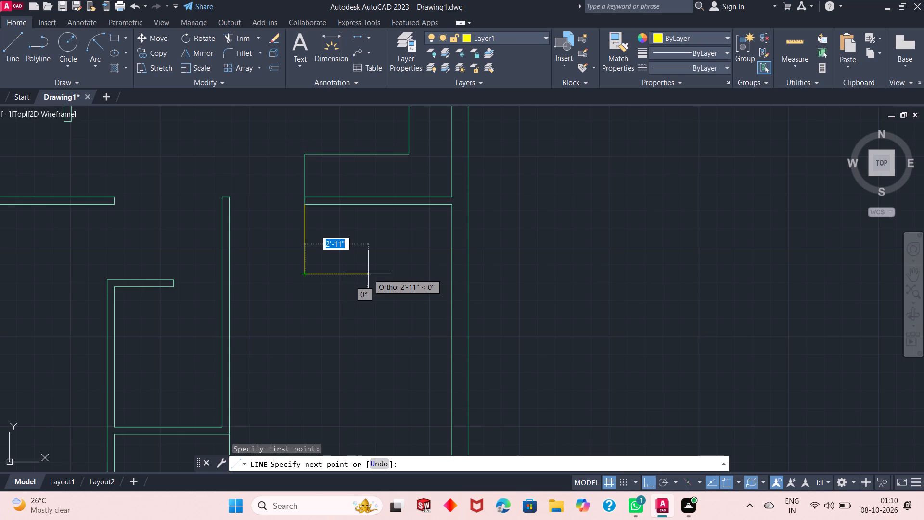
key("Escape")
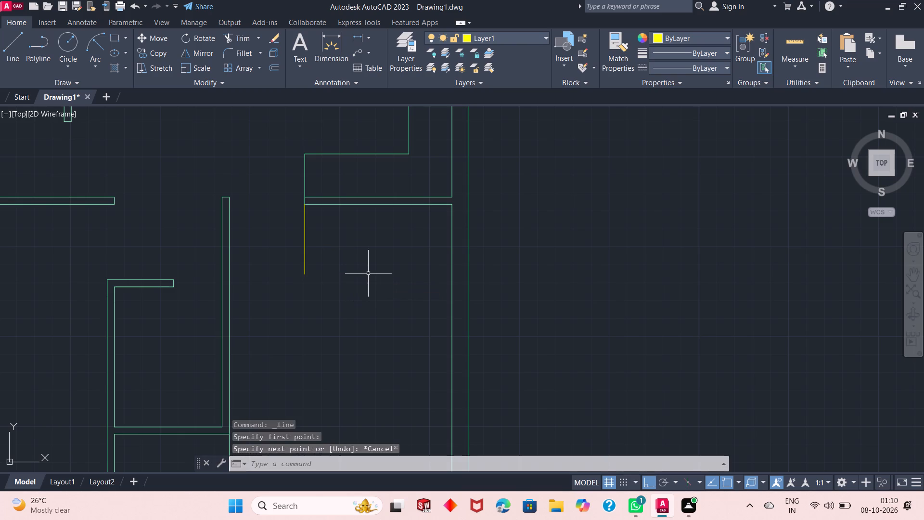
Undo back through the 3'3" vertical line drawn below the counter's partition, removing that line.
key("ctrl+z")
key("ctrl+z")
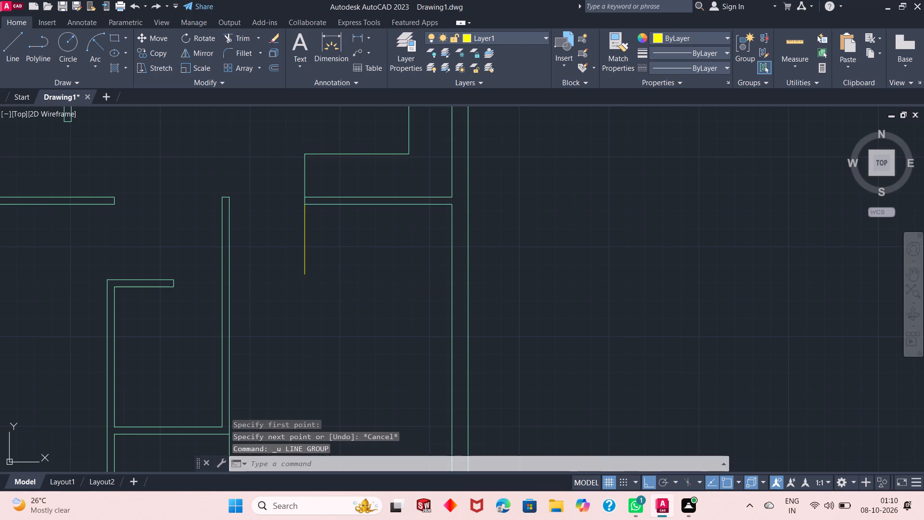
key("ctrl+z")
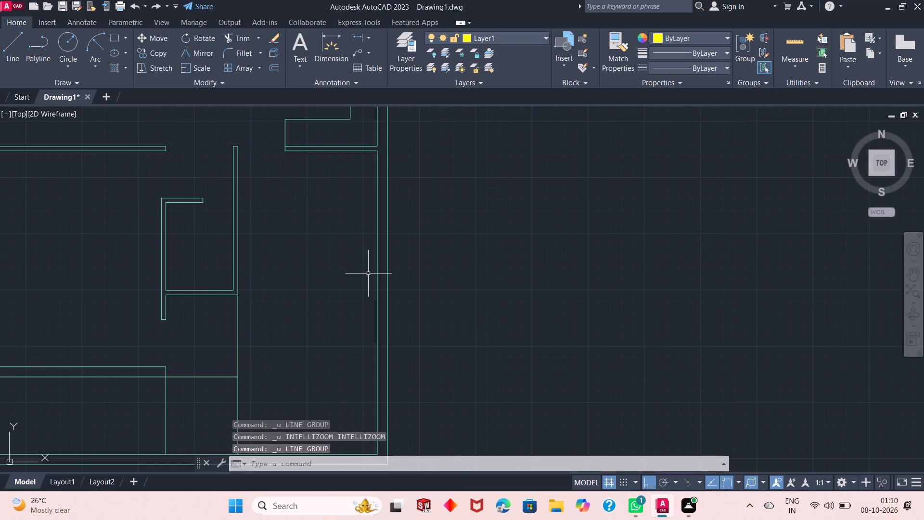
From the top-right corner of the vertical partition, draw connected Layer1 lines 3' down and 3'3" to the right.
scroll(311, 136, "down", 1)
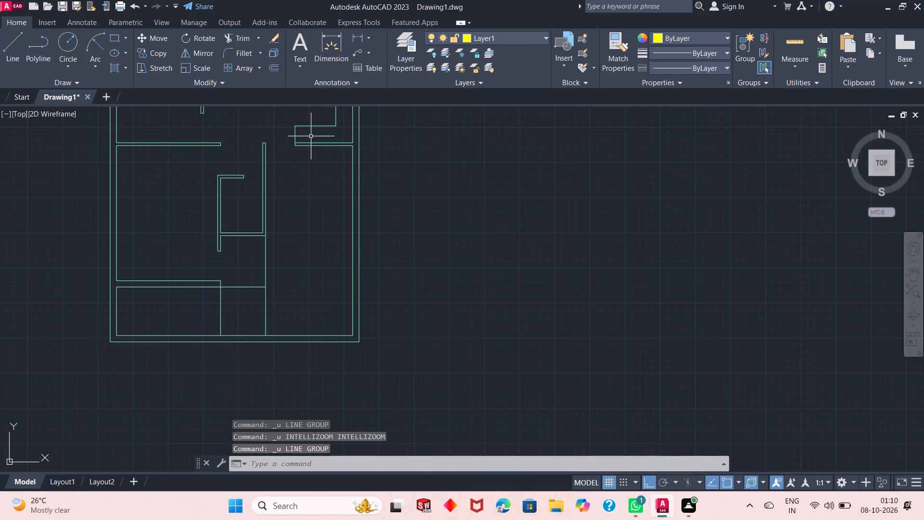
scroll(311, 136, "up", 3)
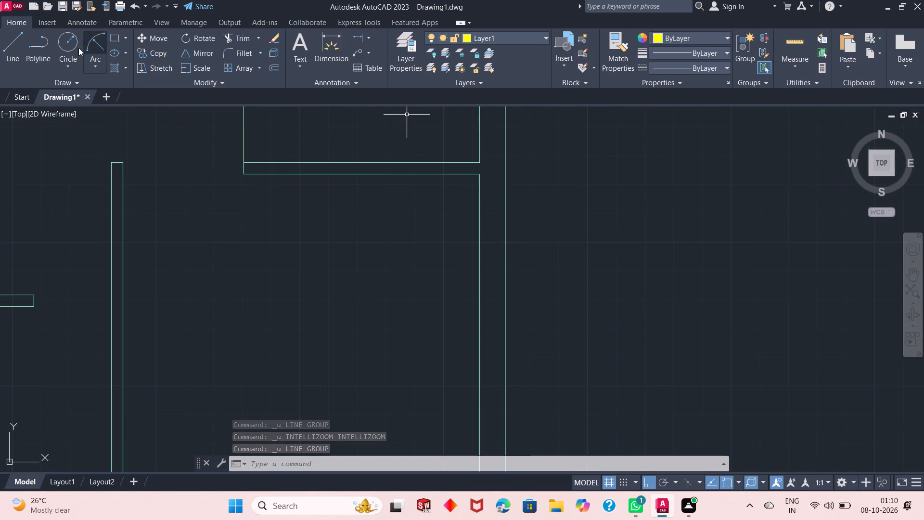
left_click(15, 48)
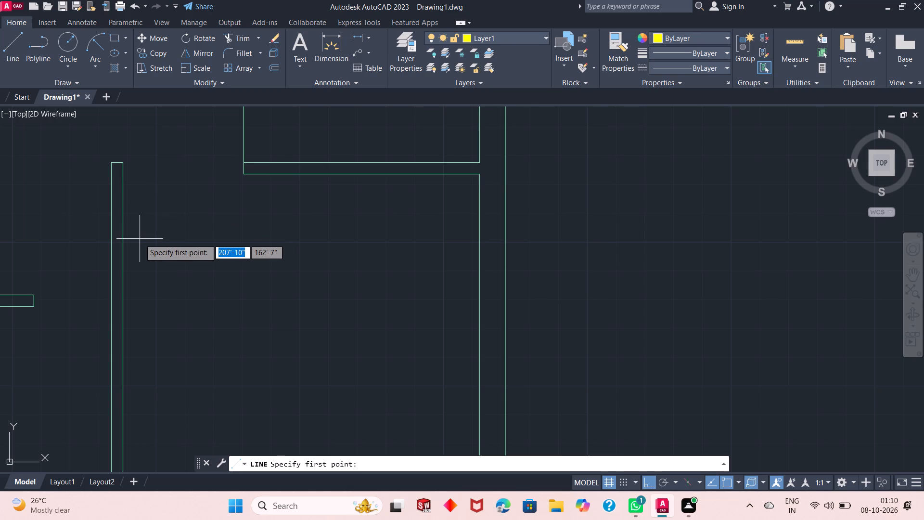
left_click(126, 160)
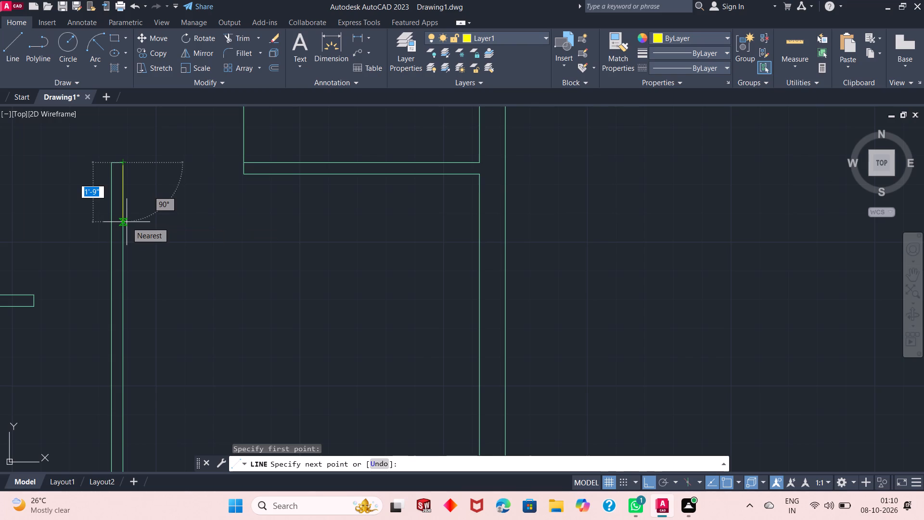
key("3")
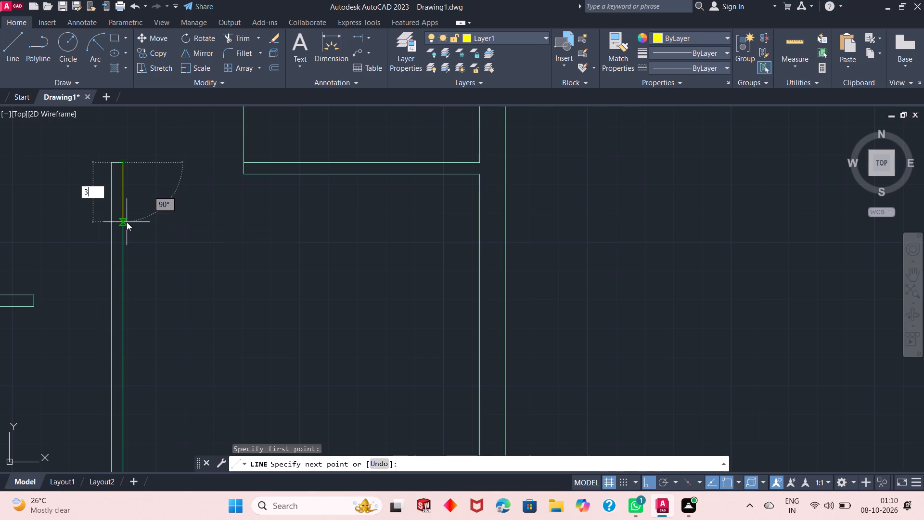
key("apostrophe")
key("Return")
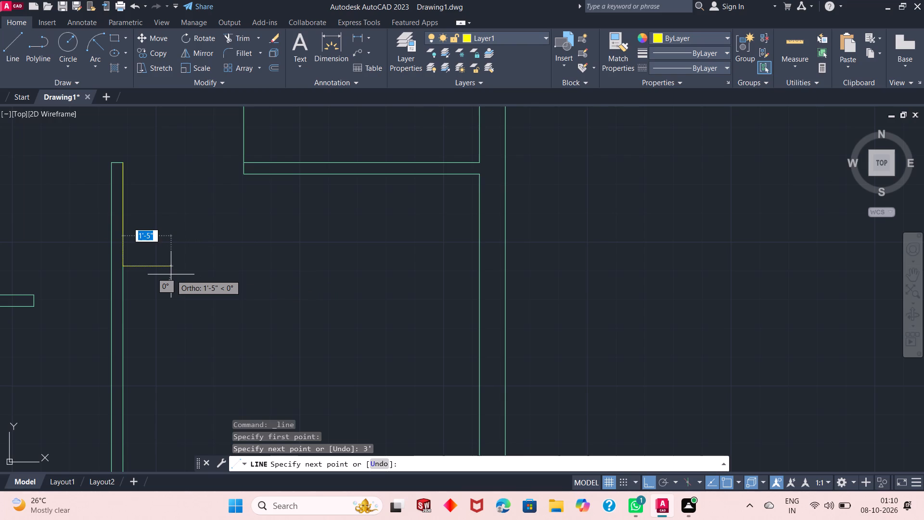
type("3'")
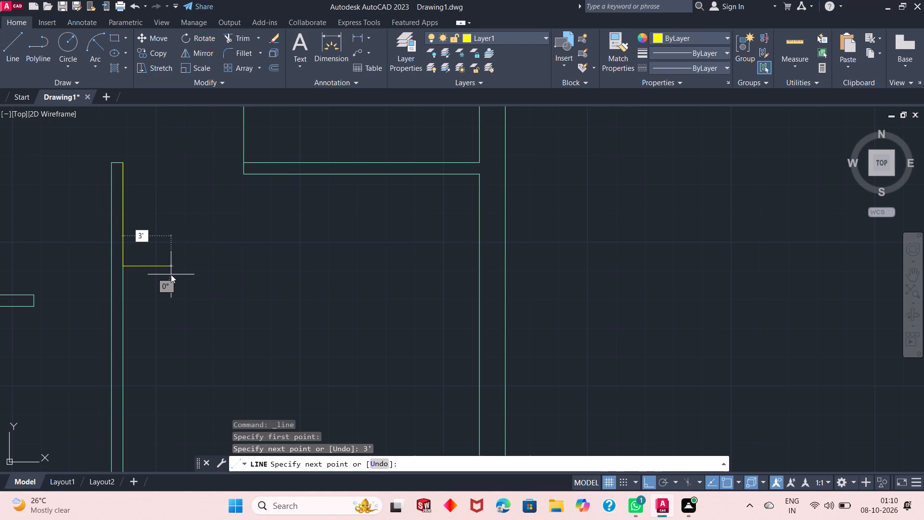
type("3\"")
key("Return")
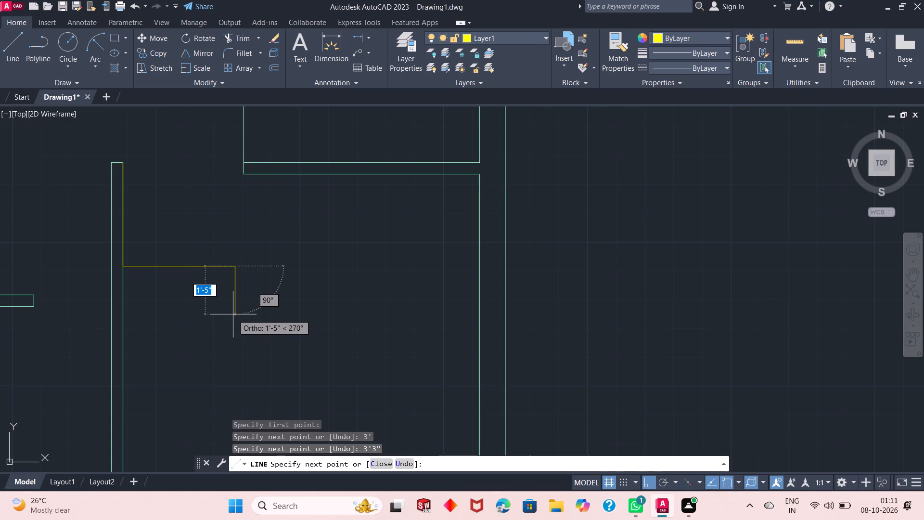
scroll(233, 314, "up", 2)
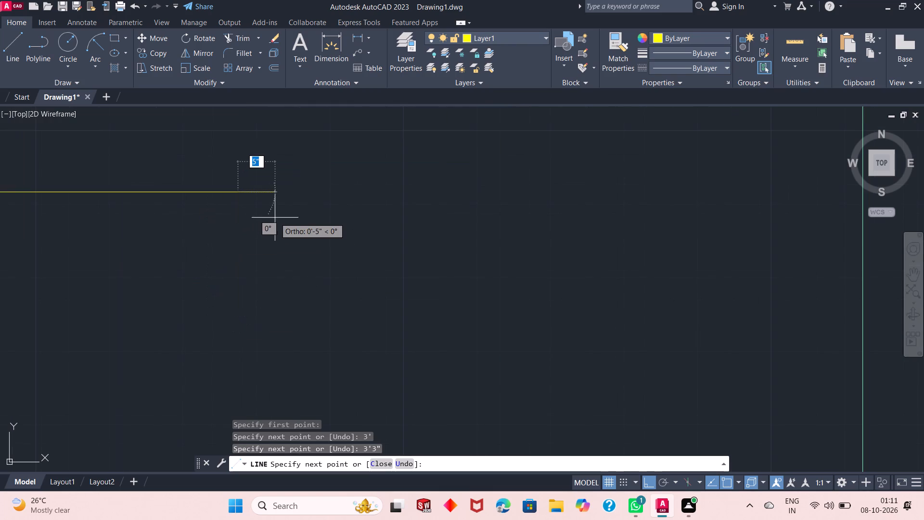
scroll(266, 216, "down", 3)
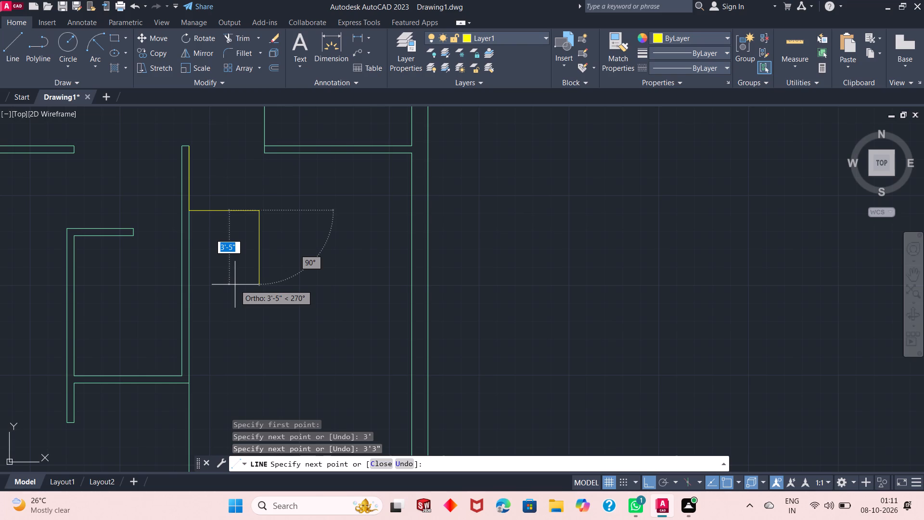
key("Escape")
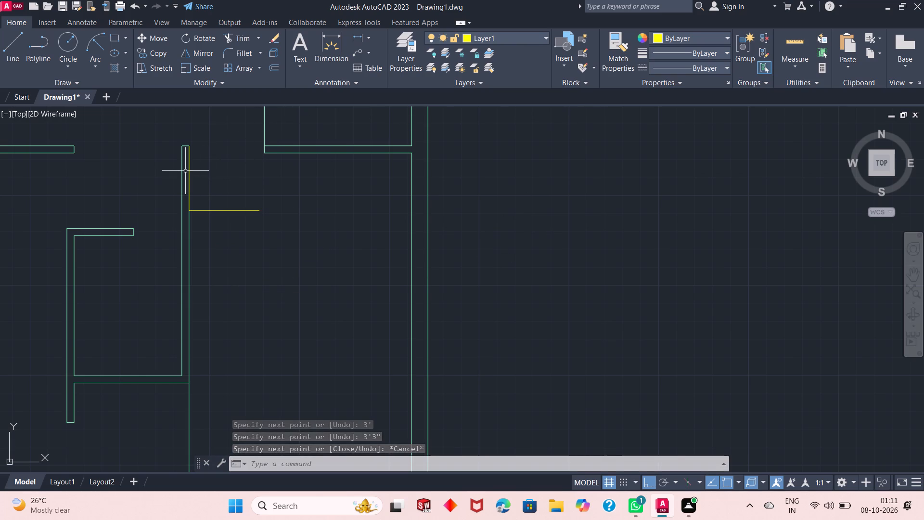
Draw a horizontal line about 10'4" long from the small room's lower-right outer corner to the right outer wall's inner face.
left_click(4, 50)
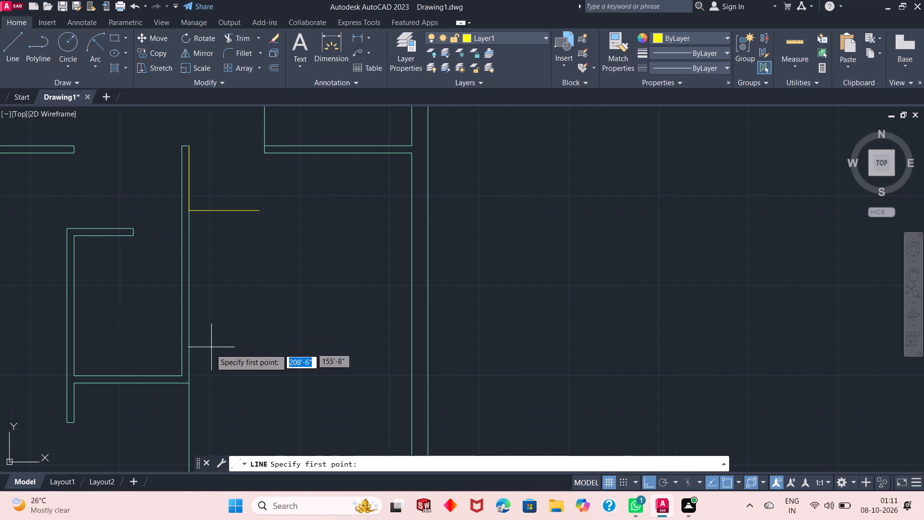
left_click(189, 385)
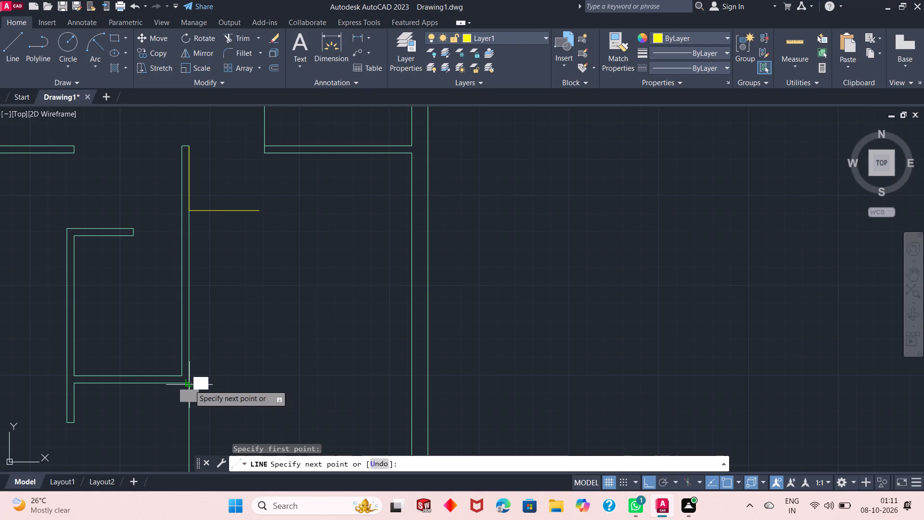
left_click(415, 385)
key("Escape")
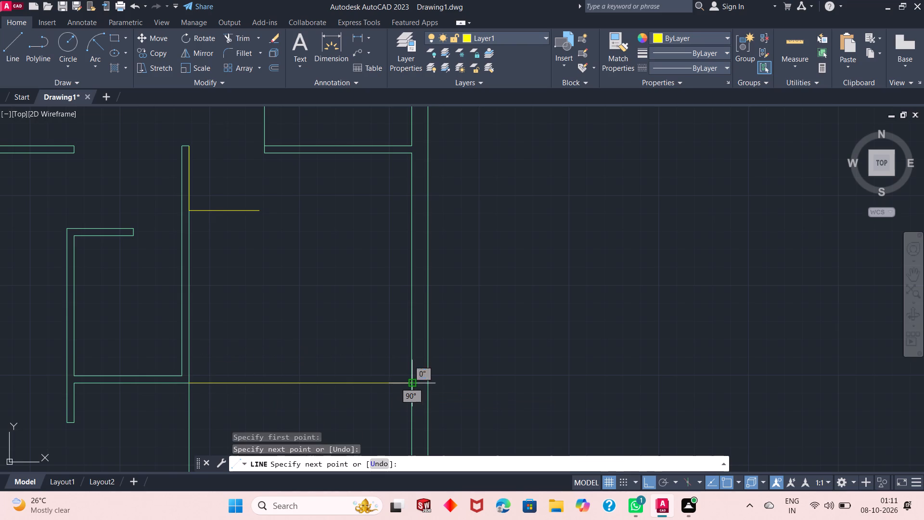
Draw a 3'3" vertical line upward from near the left end of the long horizontal Layer1 line.
key("space")
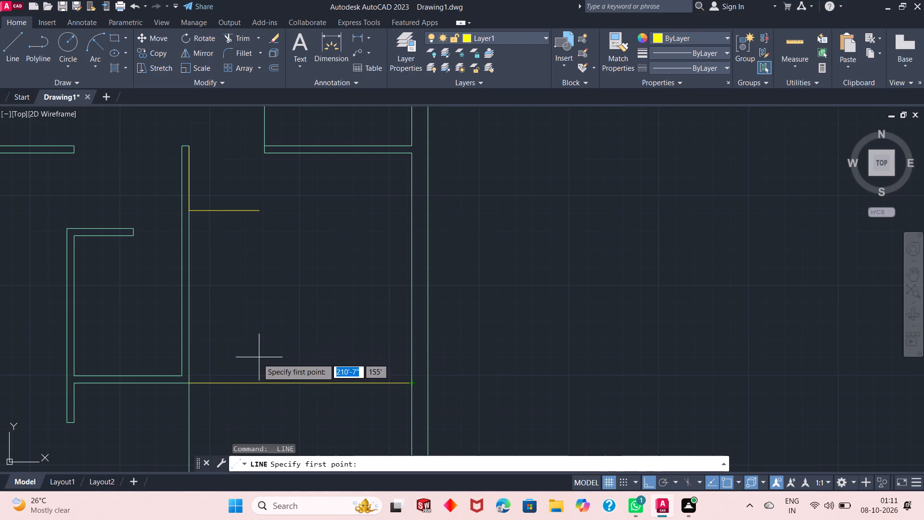
left_click(217, 383)
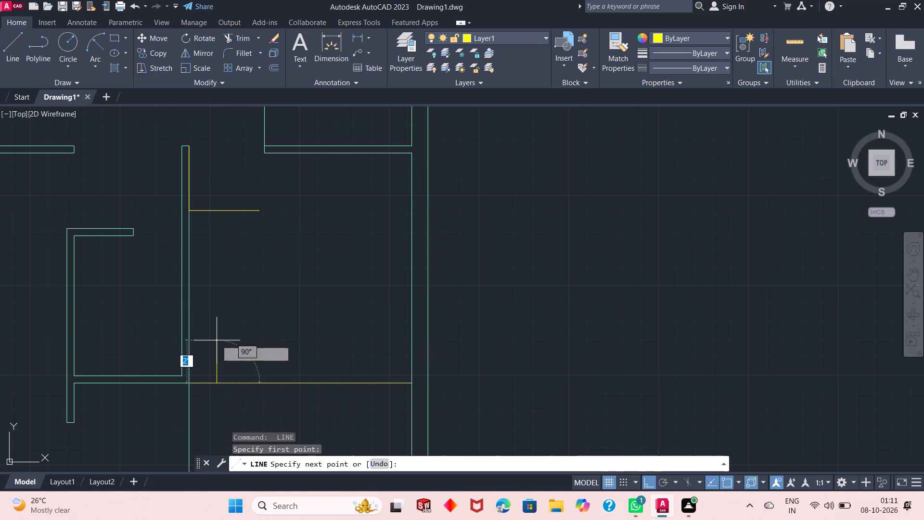
key("3")
type("'3\"")
key("Return")
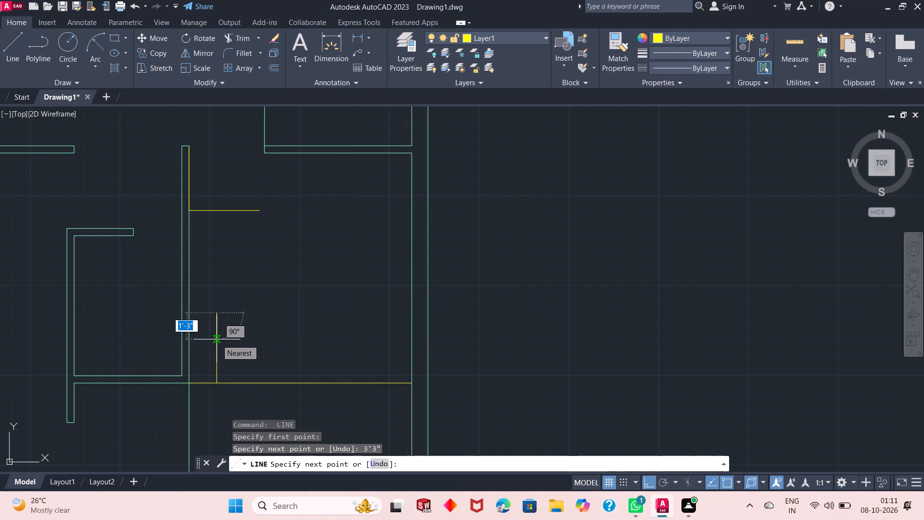
key("Return")
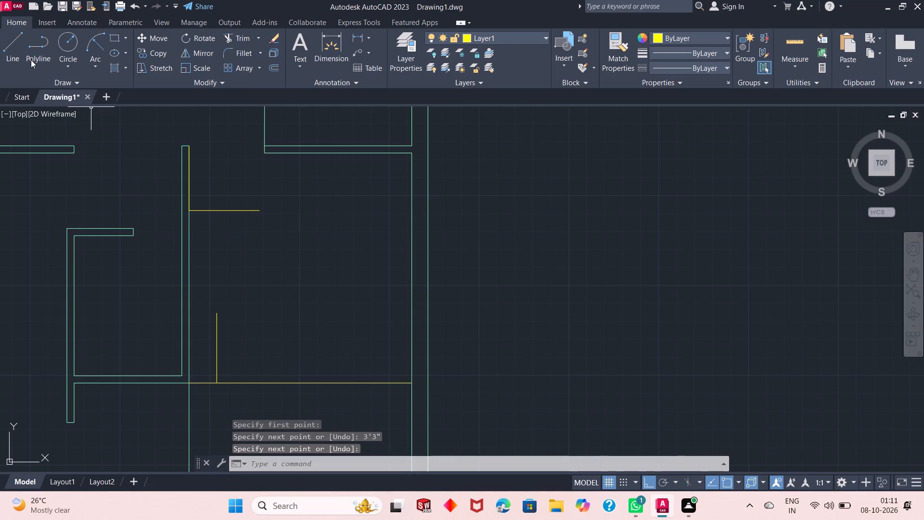
From the free end of the 3'3" horizontal Layer1 line, draw connected lines about 4'9" down, 3'10" to the right and about 4'9" up.
left_click(11, 49)
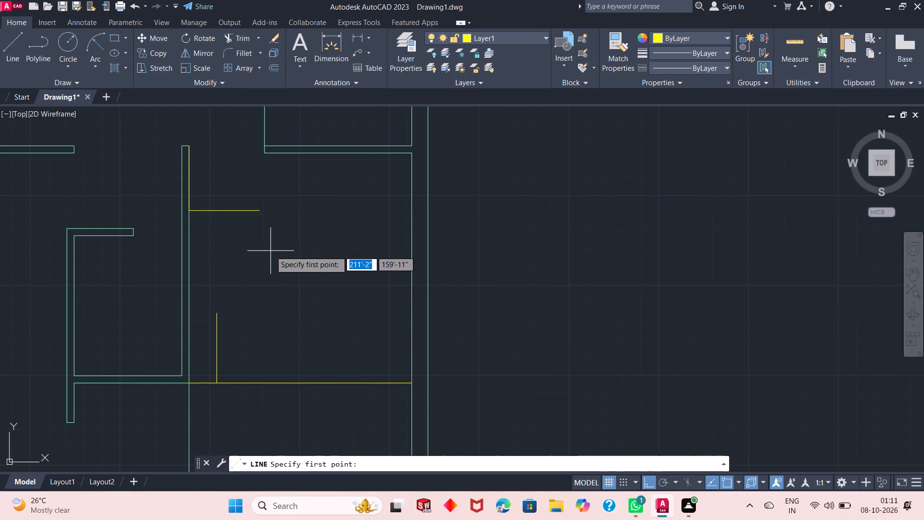
left_click(258, 210)
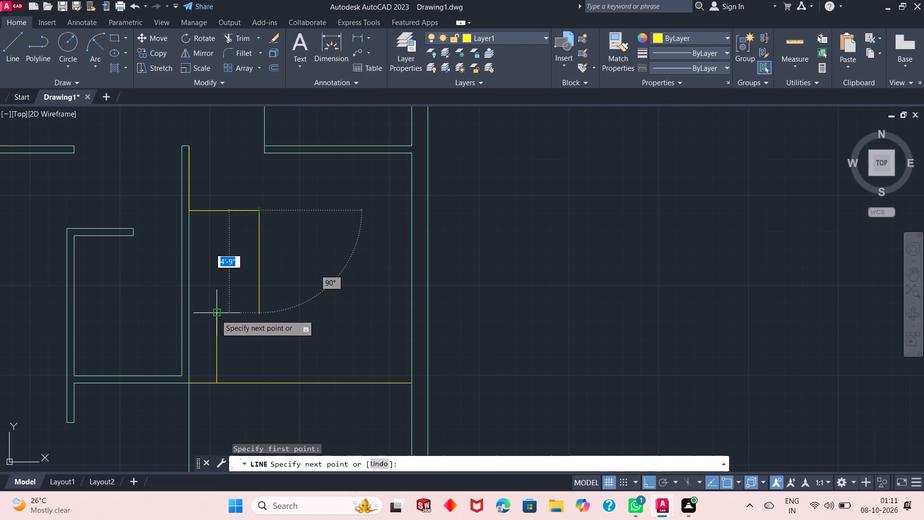
left_click(260, 312)
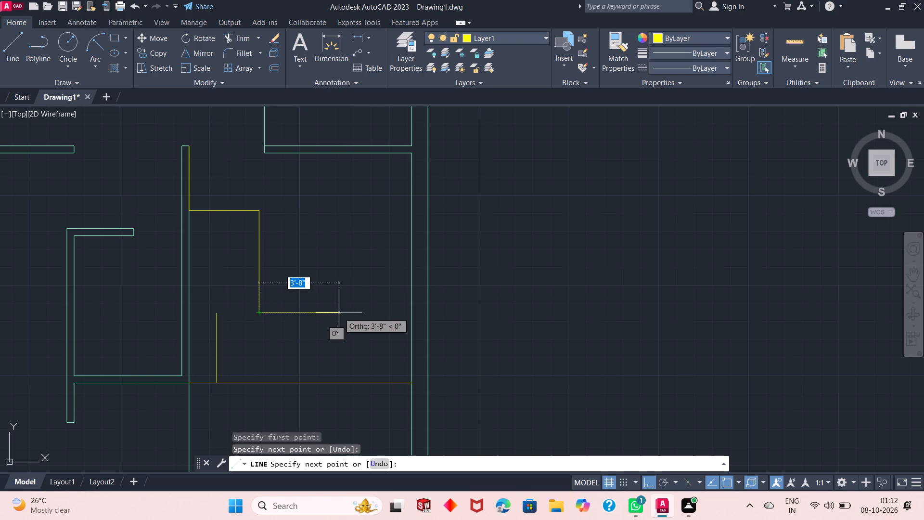
type("3'10\"")
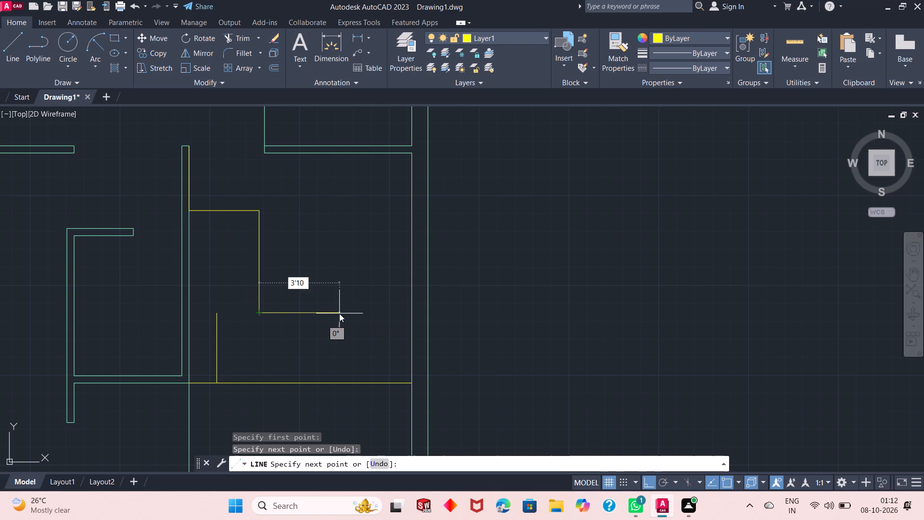
key("Return")
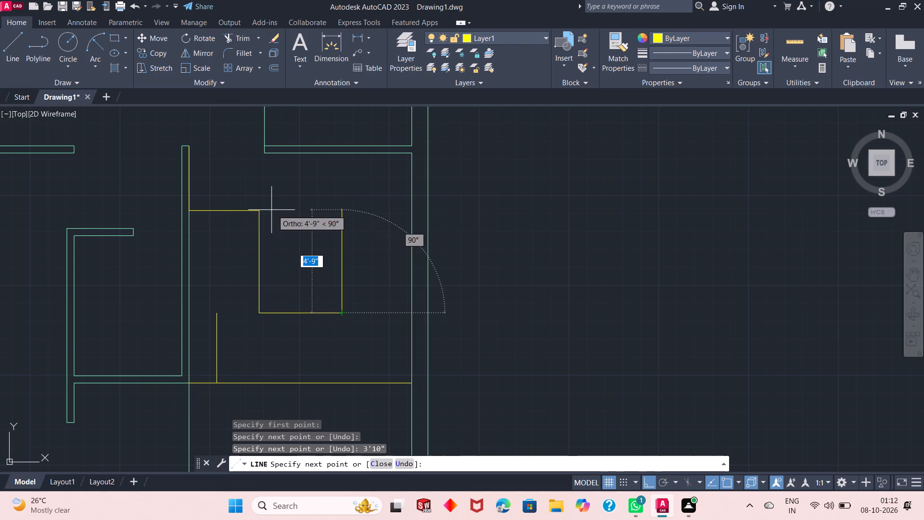
left_click(342, 210)
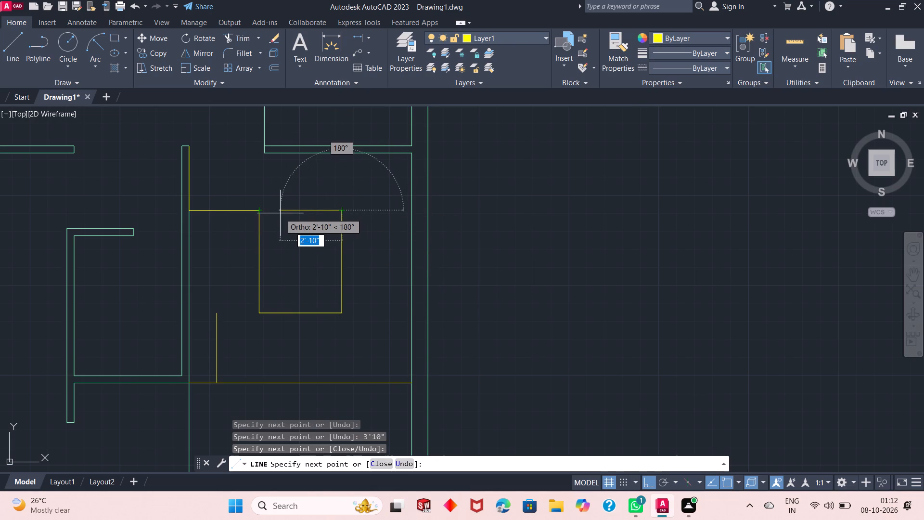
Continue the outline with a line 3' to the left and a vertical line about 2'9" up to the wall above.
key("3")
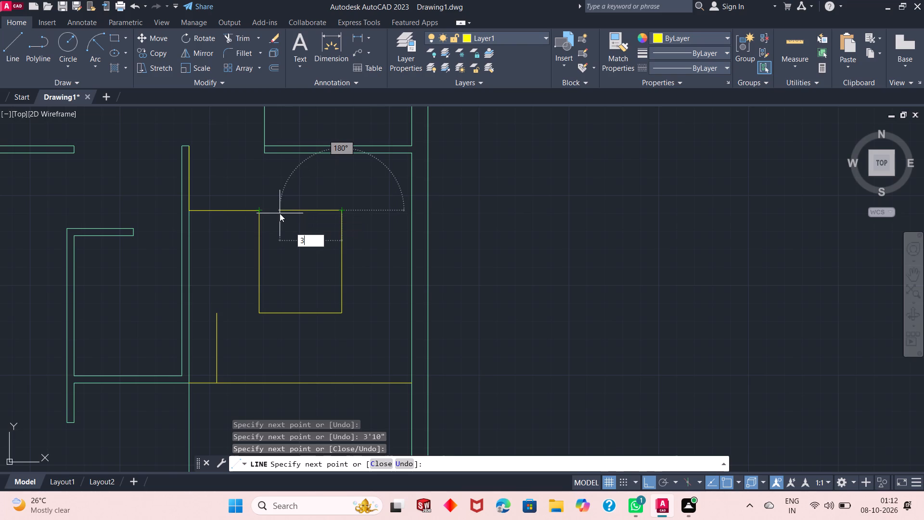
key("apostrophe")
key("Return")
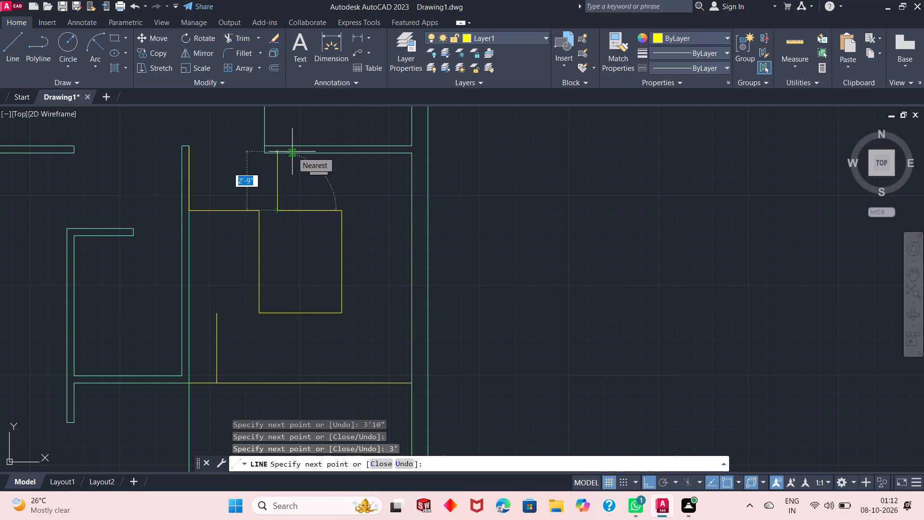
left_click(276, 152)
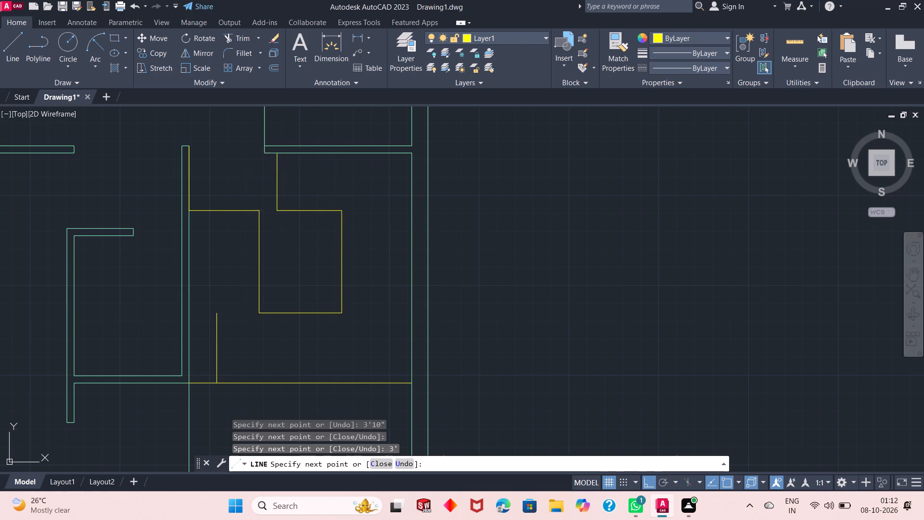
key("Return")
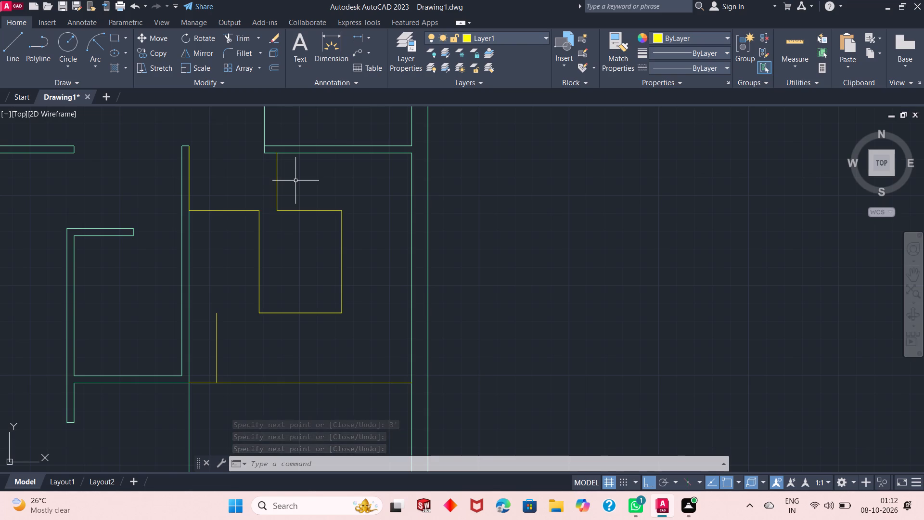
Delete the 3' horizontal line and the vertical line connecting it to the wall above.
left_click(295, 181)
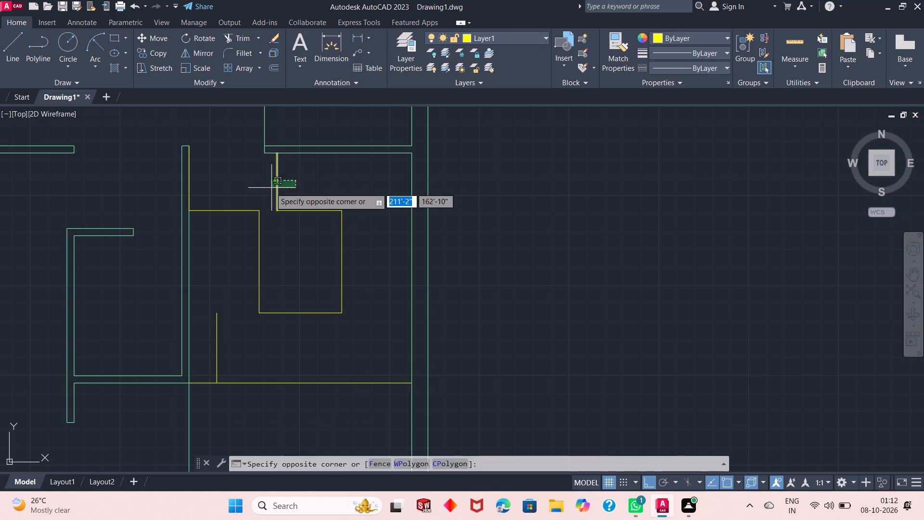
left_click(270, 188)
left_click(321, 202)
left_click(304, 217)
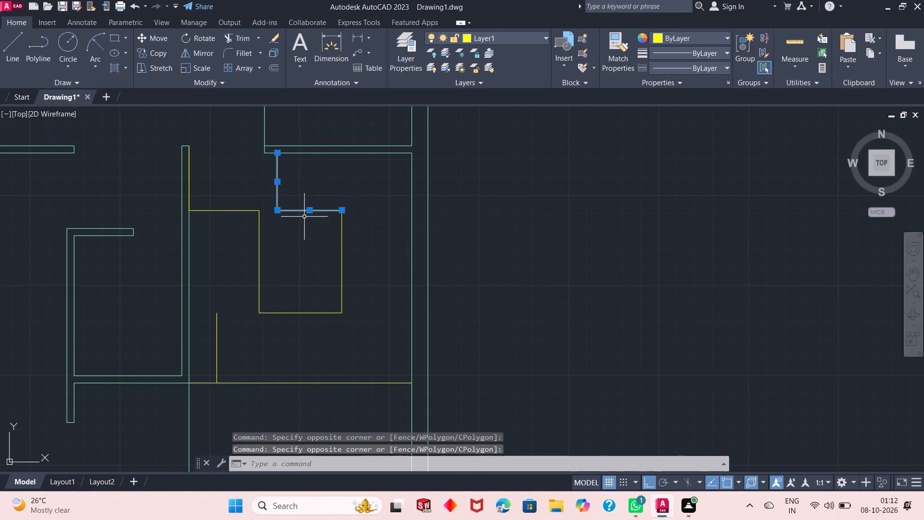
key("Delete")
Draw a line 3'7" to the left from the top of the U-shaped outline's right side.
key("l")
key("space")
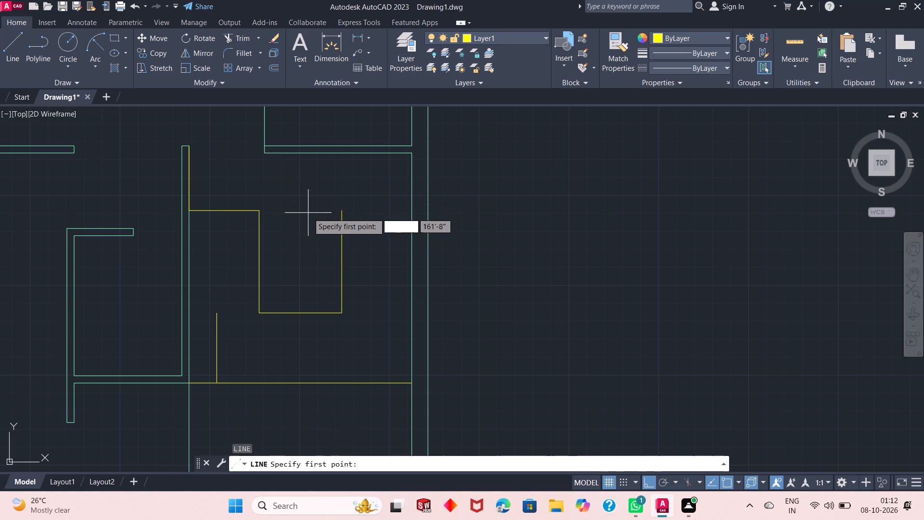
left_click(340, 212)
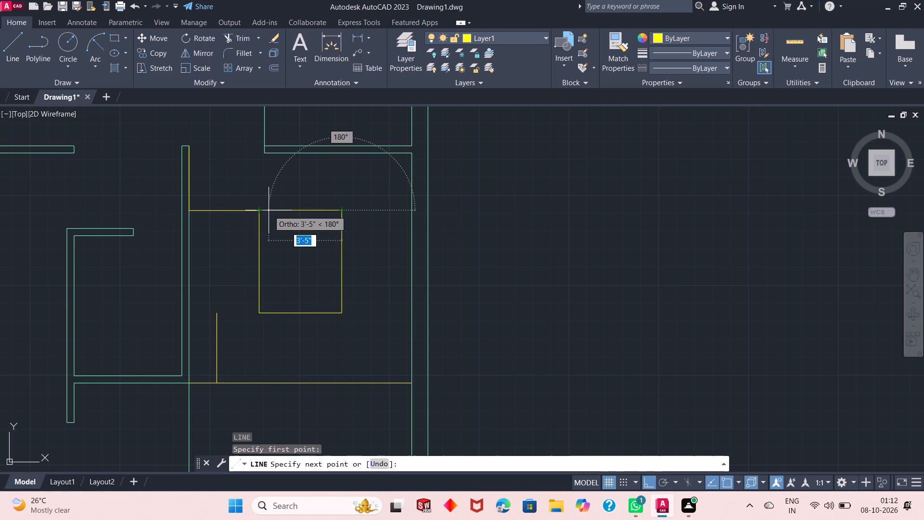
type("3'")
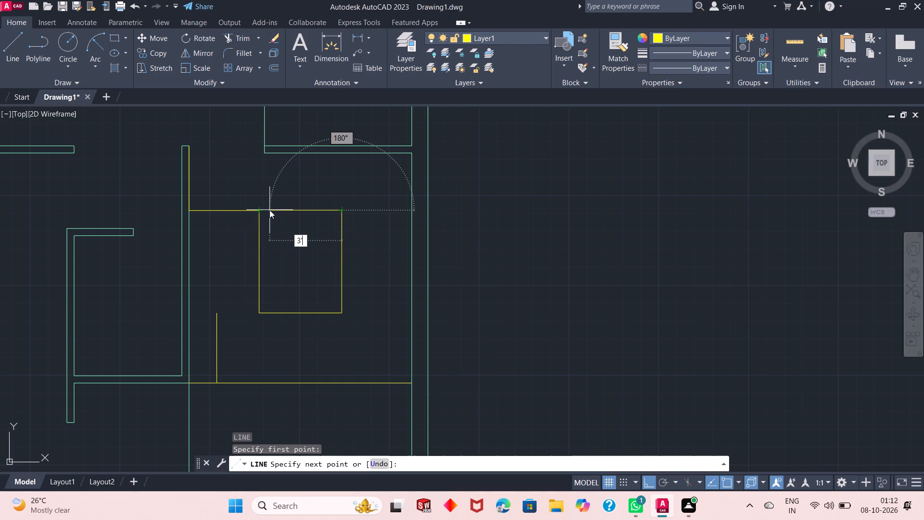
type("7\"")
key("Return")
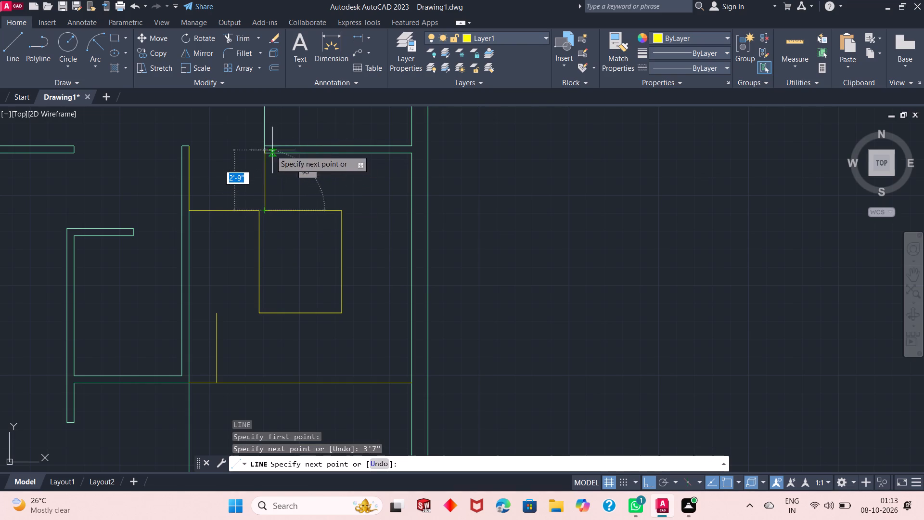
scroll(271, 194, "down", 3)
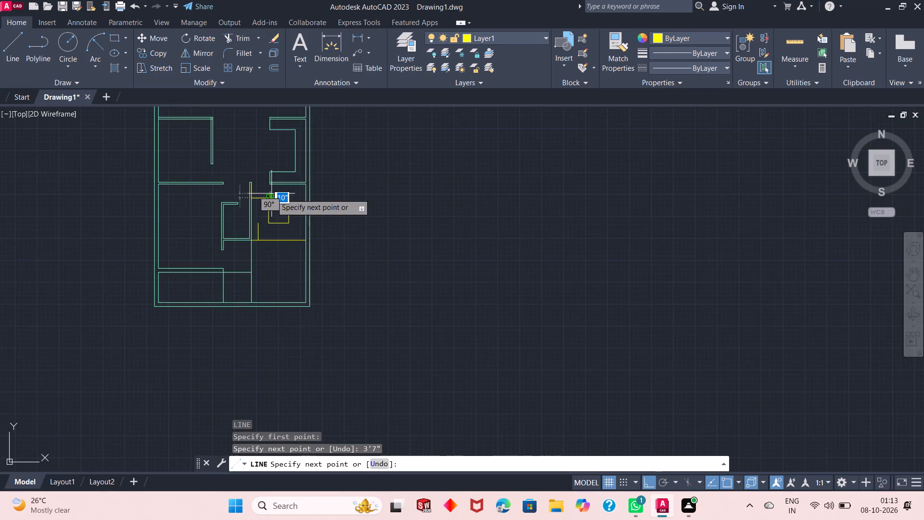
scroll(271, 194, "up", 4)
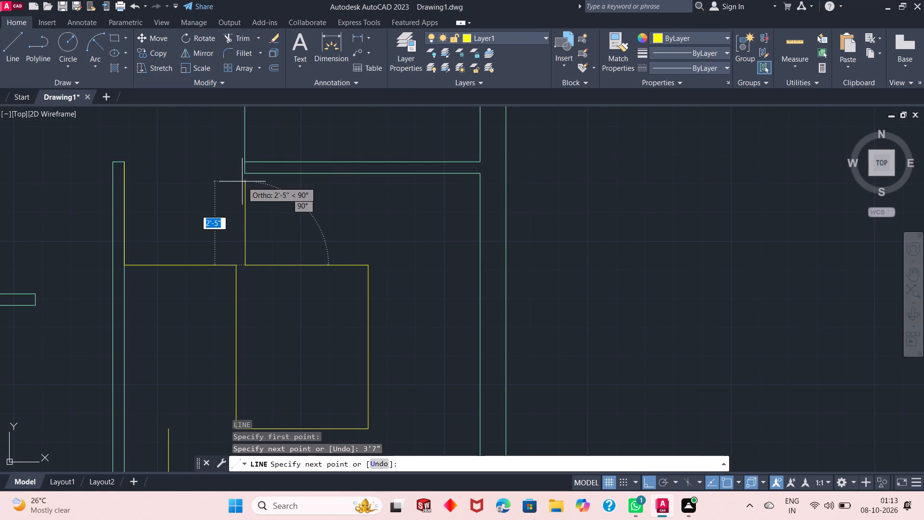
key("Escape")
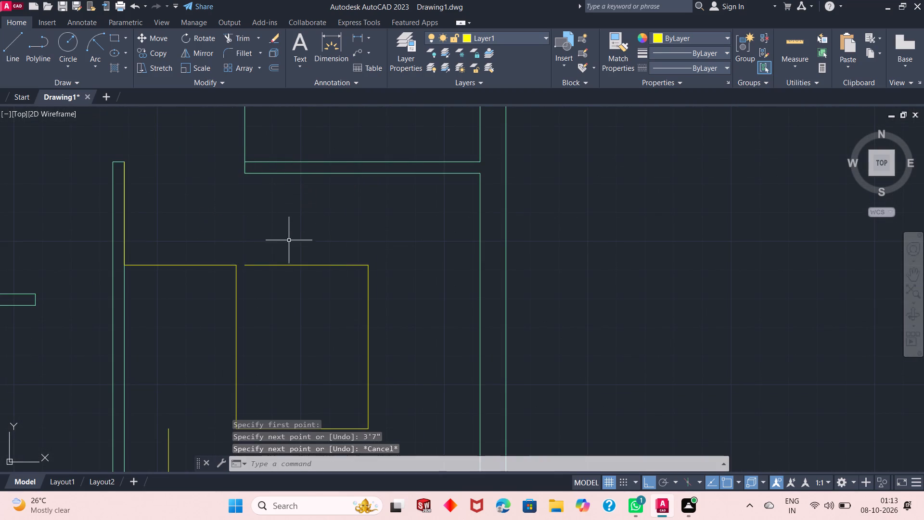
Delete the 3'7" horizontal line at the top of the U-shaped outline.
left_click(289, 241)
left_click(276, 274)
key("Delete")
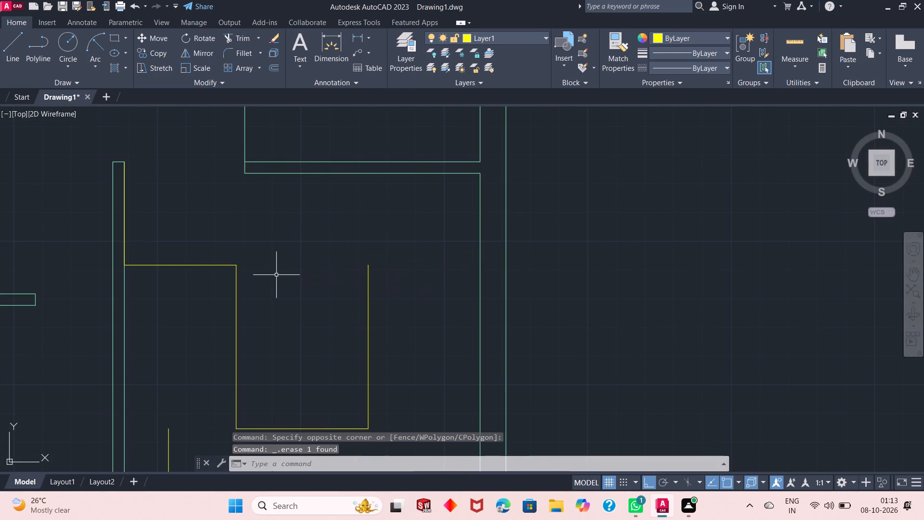
From the top of the U-shaped outline's right side, draw connected lines 3'4" to the left and about 2'8" up to the wall above.
type("l")
key("space")
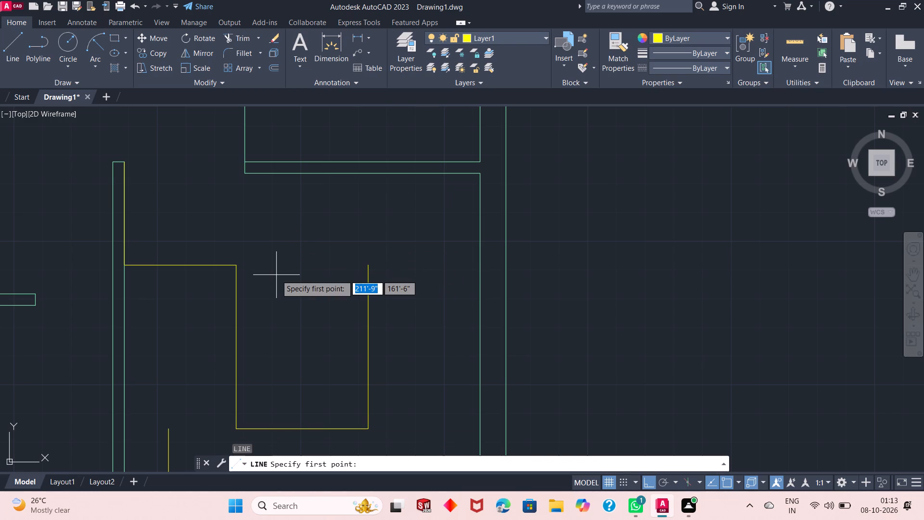
left_click(366, 263)
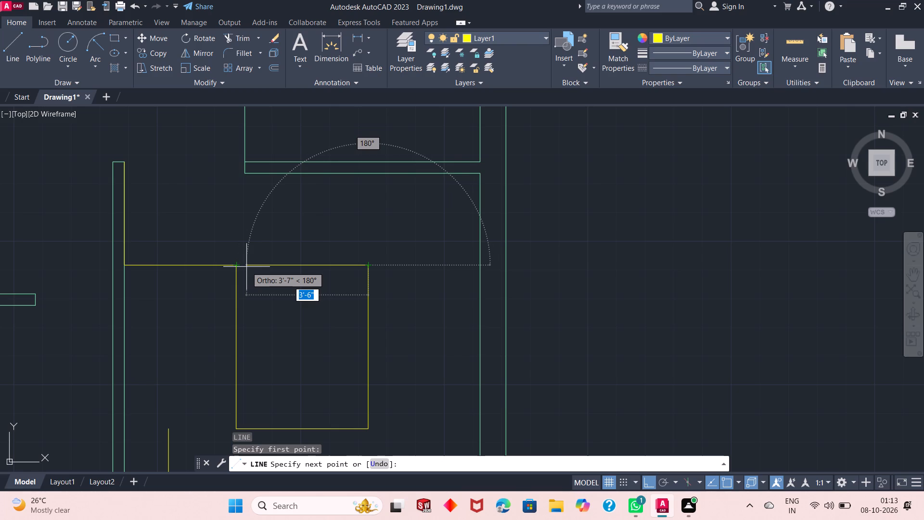
type("3'")
type("4\"")
key("Return")
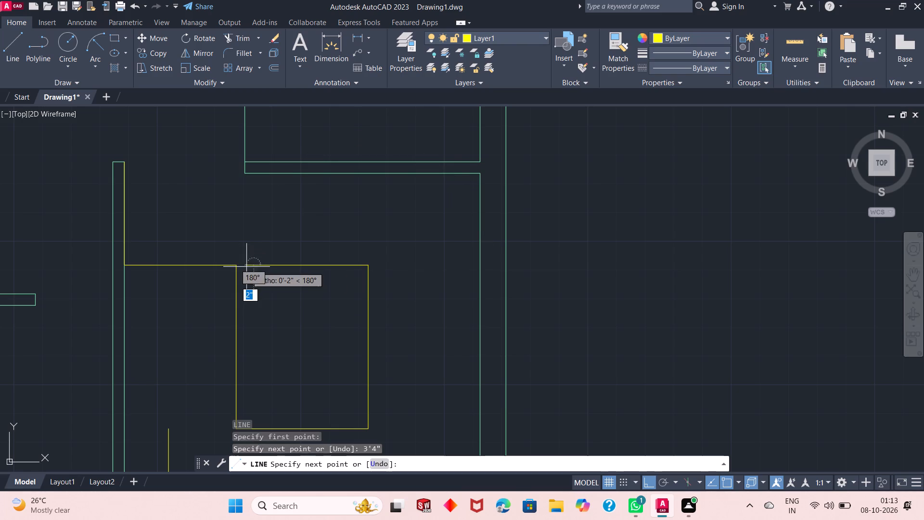
left_click(254, 177)
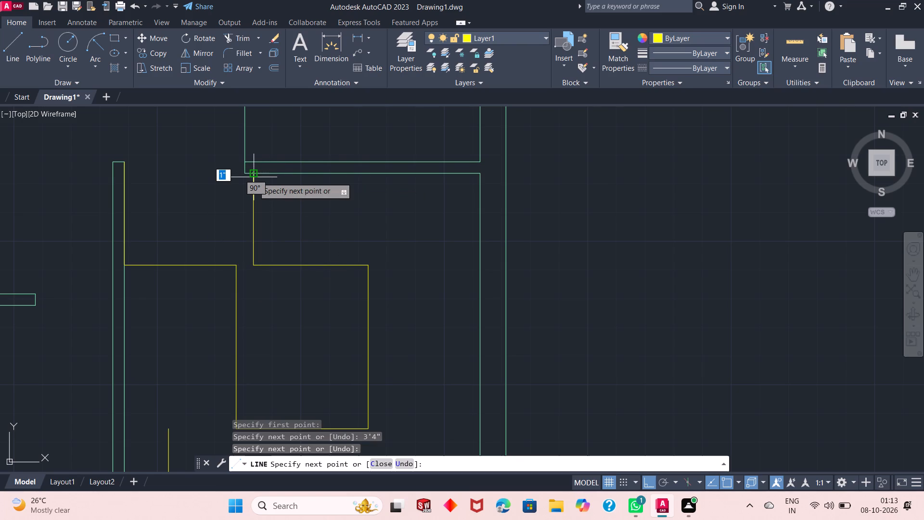
key("Escape")
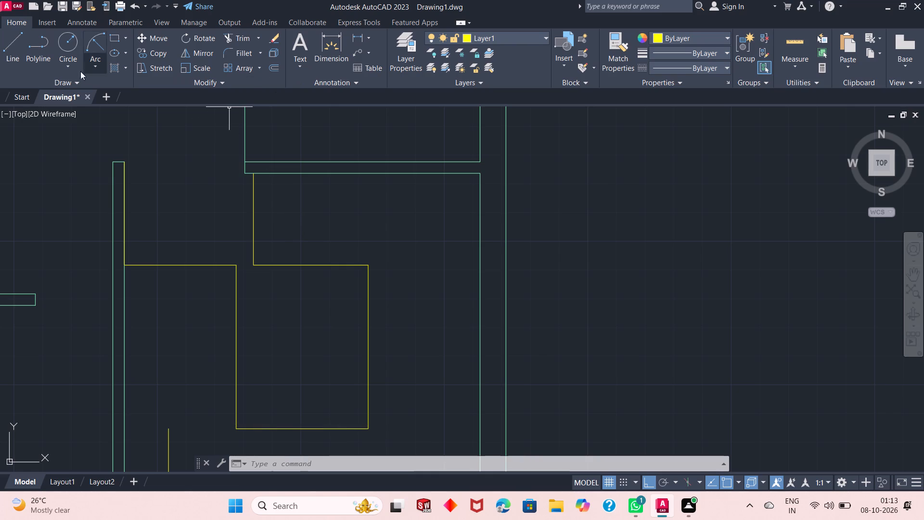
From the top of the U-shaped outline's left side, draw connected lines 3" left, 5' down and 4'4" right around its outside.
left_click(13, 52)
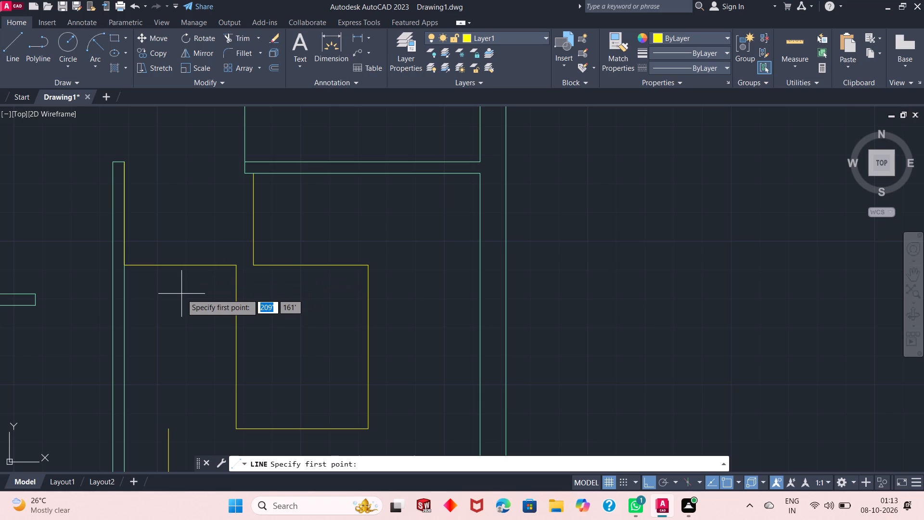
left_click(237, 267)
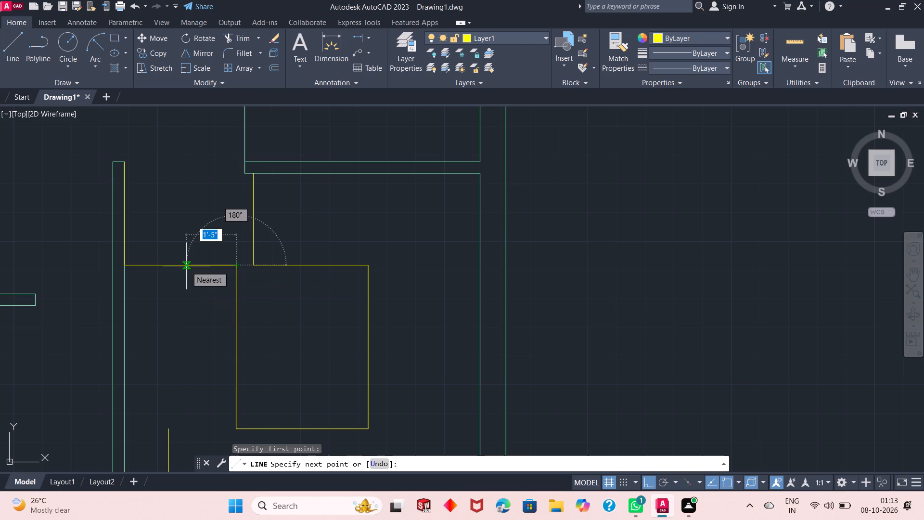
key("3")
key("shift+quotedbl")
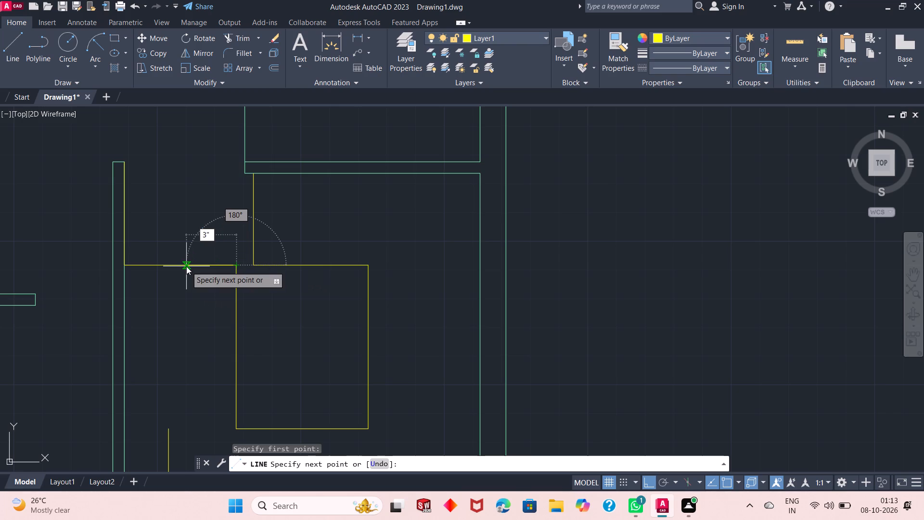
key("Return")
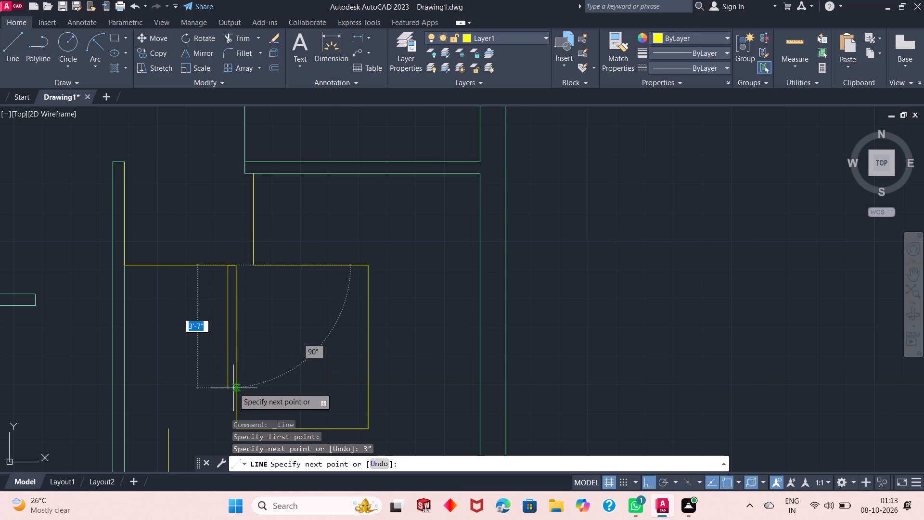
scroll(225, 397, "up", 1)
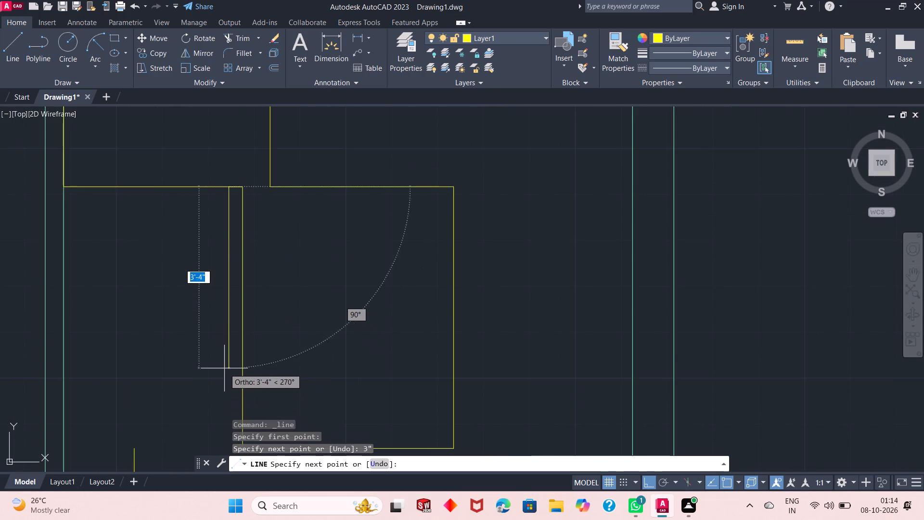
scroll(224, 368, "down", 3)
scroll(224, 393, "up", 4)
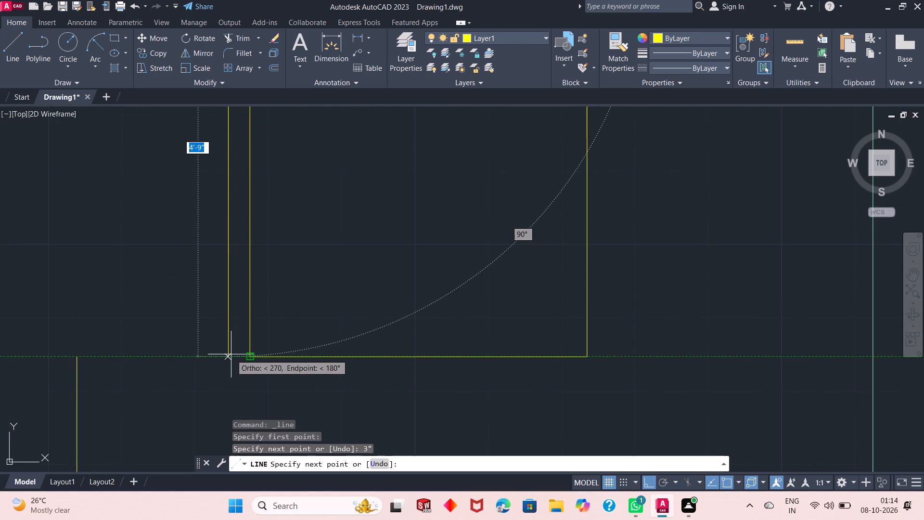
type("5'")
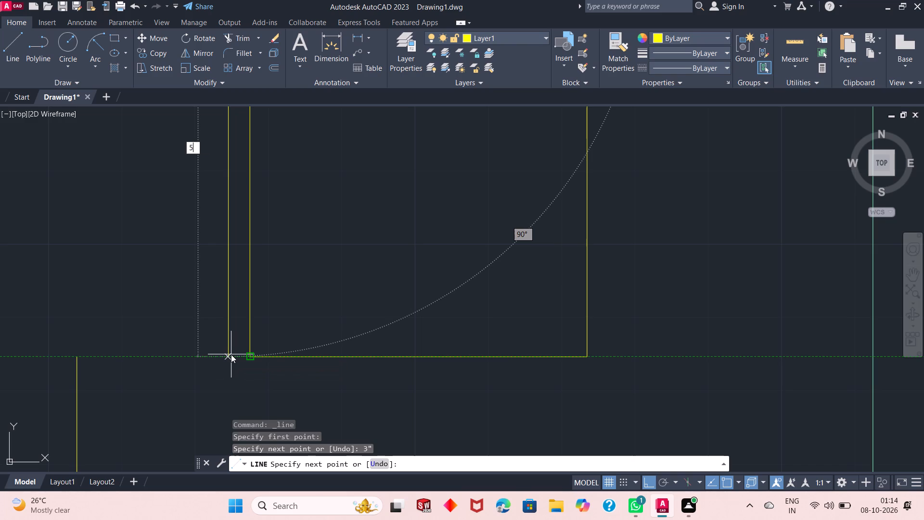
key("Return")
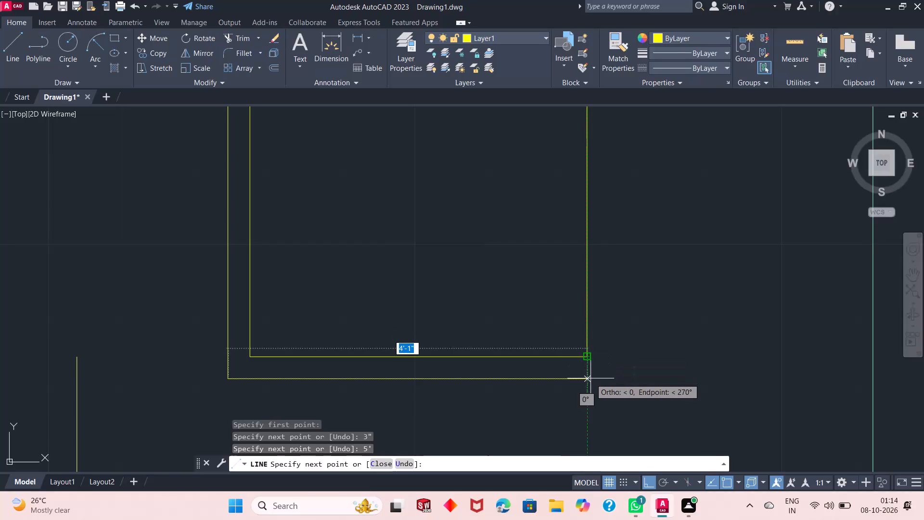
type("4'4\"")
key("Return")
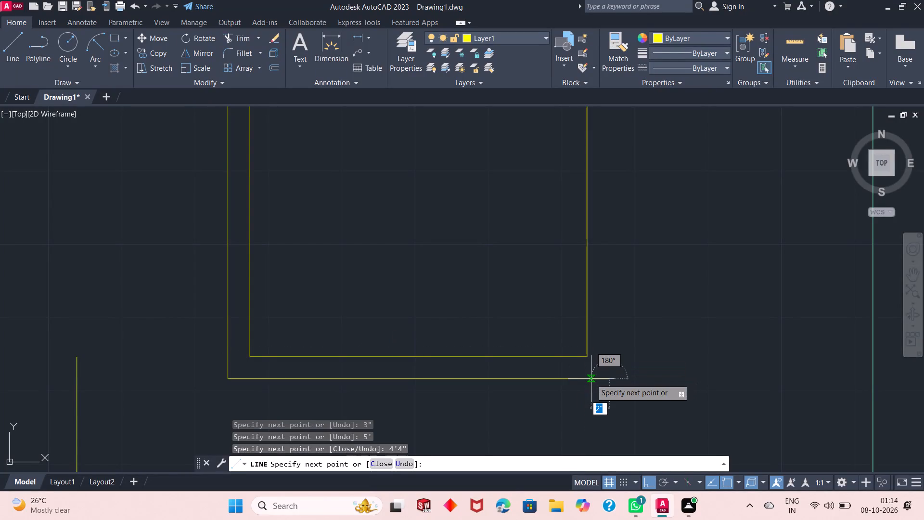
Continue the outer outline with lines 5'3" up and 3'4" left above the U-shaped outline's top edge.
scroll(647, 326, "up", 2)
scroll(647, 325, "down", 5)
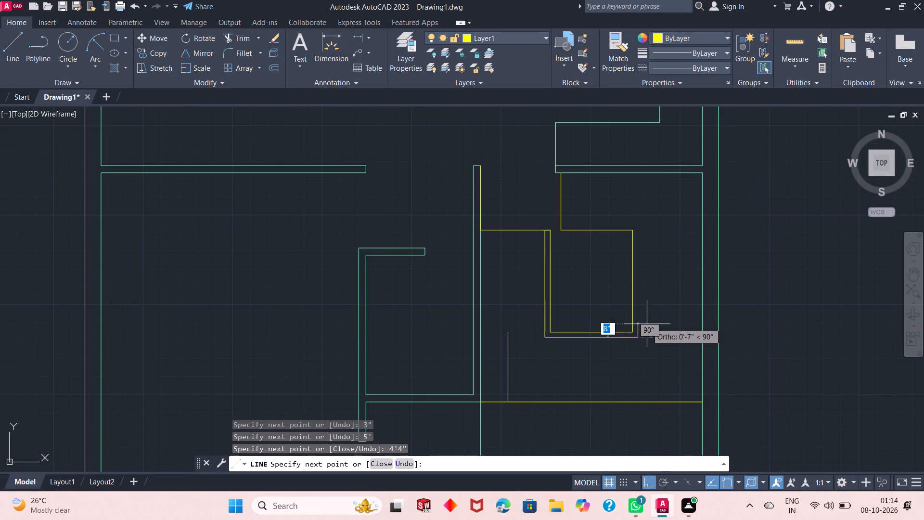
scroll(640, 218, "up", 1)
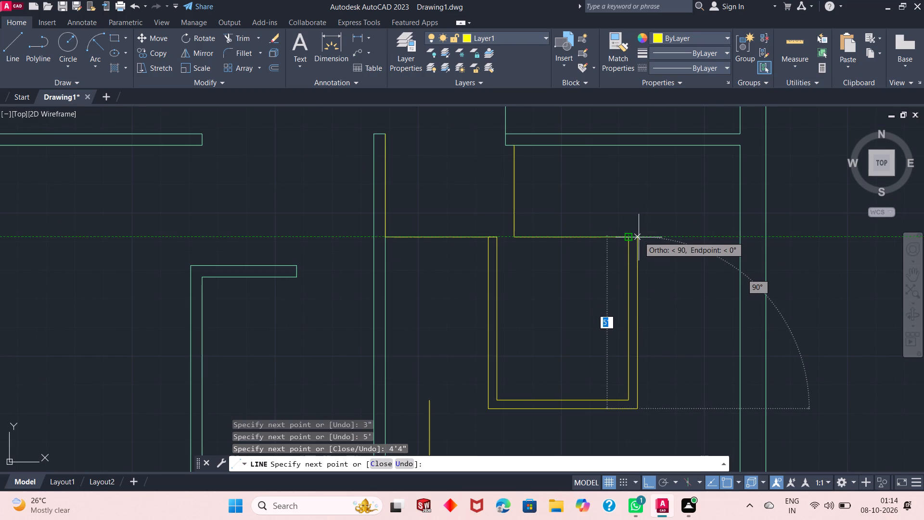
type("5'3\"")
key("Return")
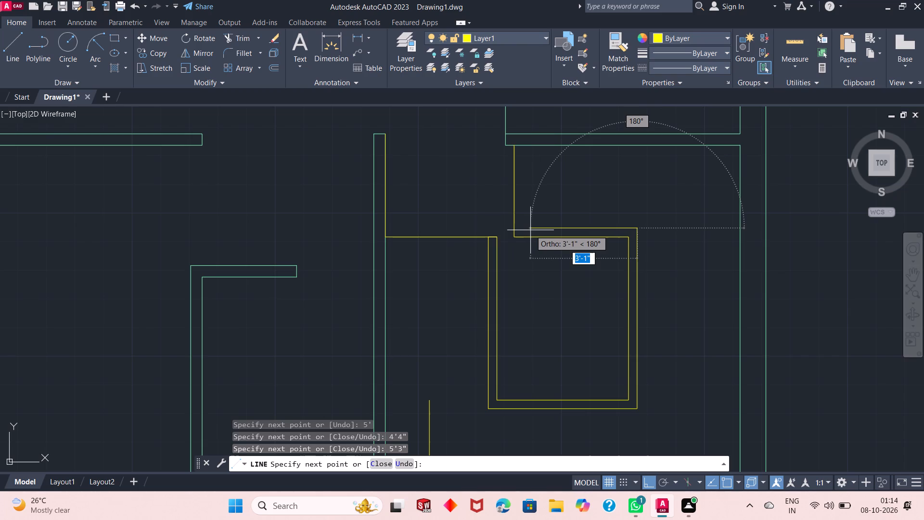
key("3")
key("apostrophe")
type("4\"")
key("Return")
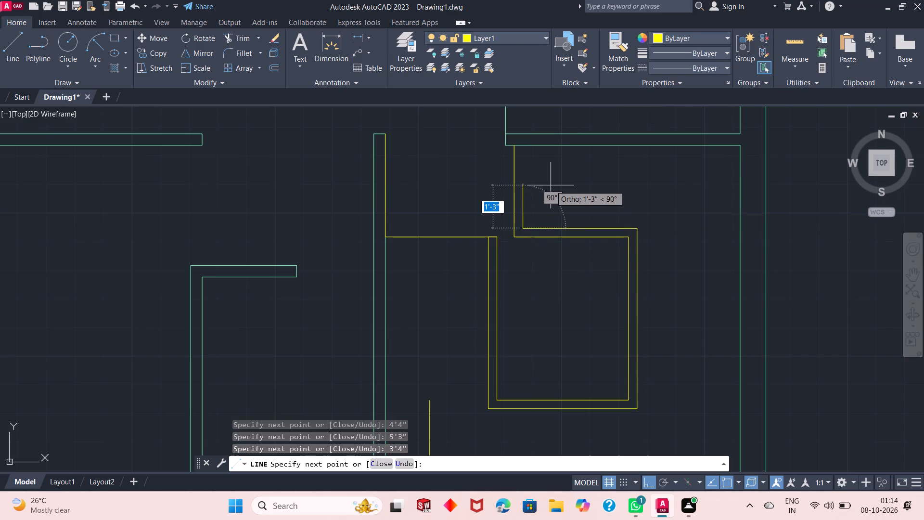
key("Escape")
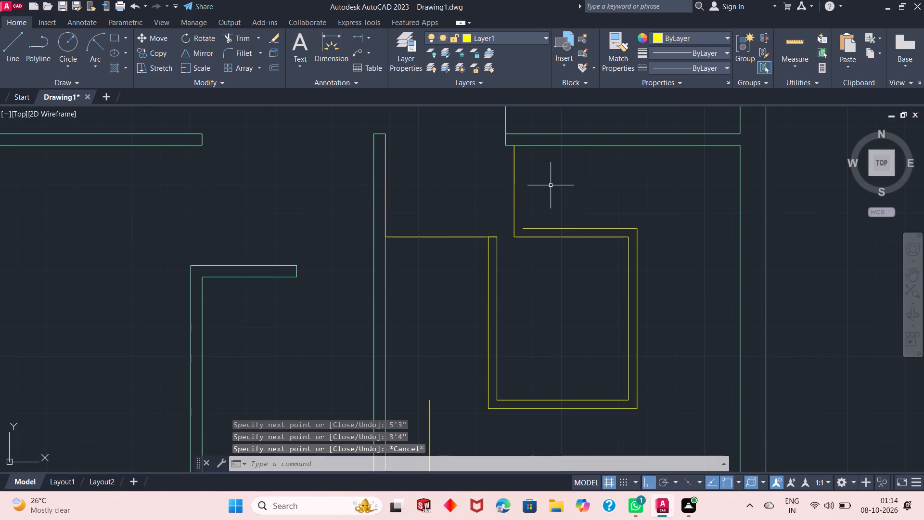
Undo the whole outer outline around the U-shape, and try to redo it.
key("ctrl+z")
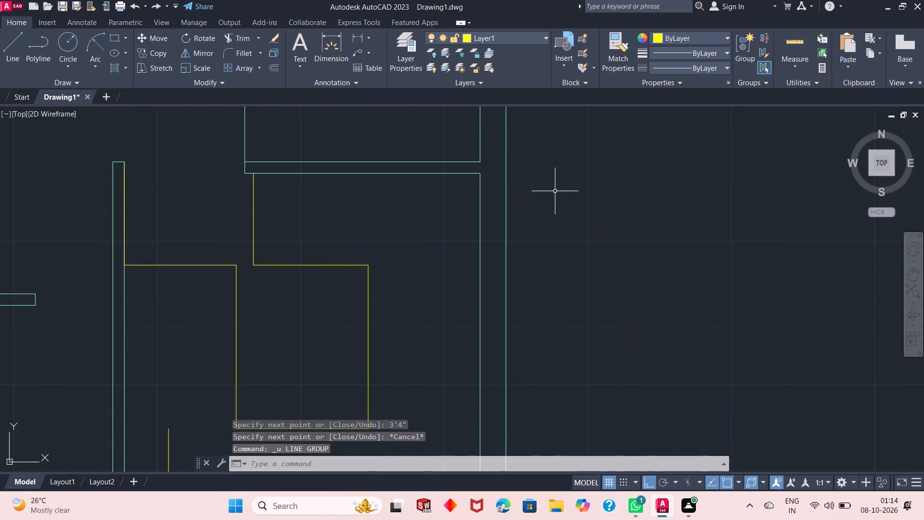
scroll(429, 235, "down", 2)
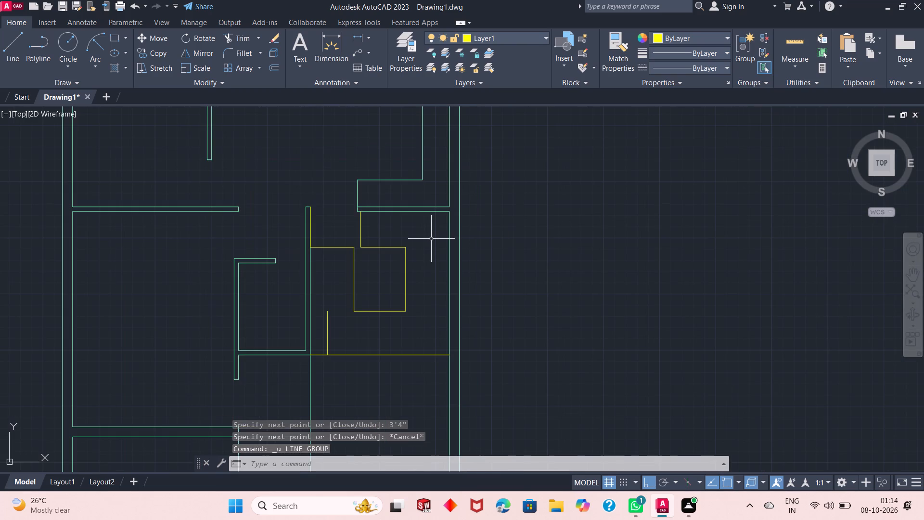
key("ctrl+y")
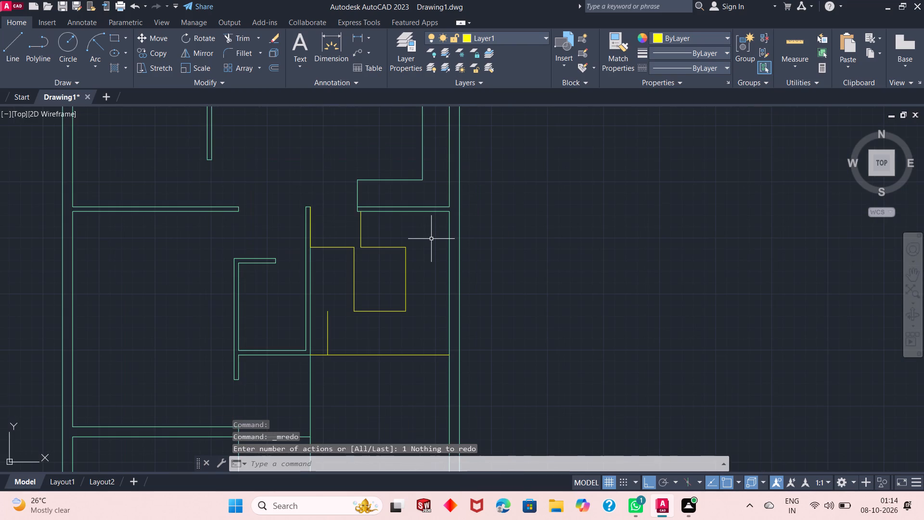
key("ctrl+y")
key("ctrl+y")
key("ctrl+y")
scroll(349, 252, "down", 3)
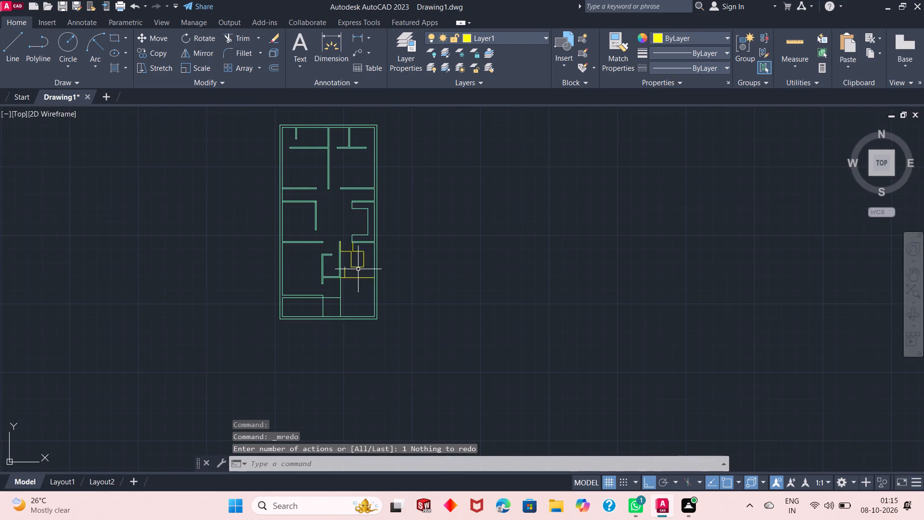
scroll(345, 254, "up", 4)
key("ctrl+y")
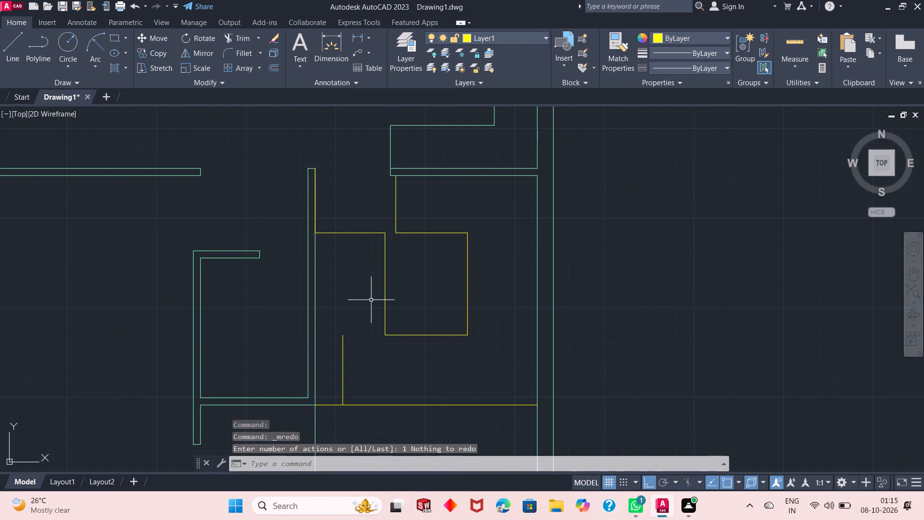
Draw the outer outline again from the top of the U-shape's left side: 3" left, 5' down and 4'4" right.
left_click(16, 46)
scroll(374, 229, "up", 2)
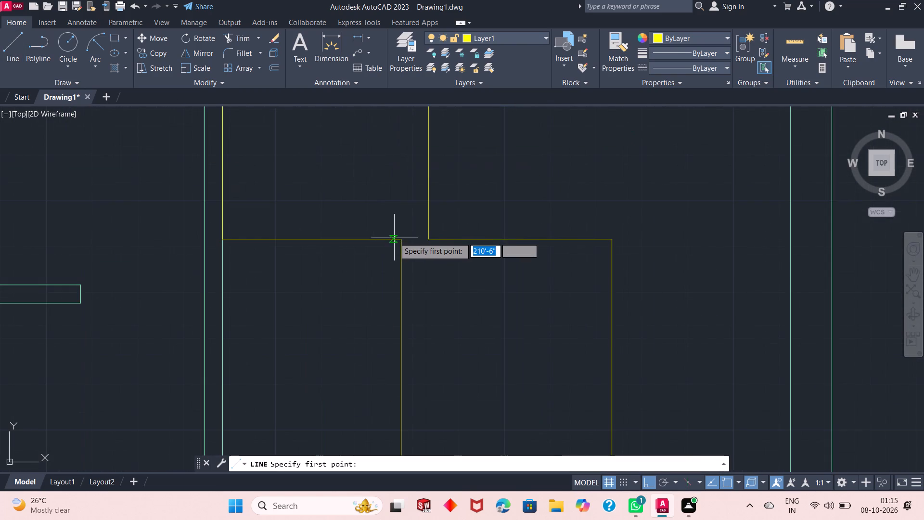
left_click(401, 242)
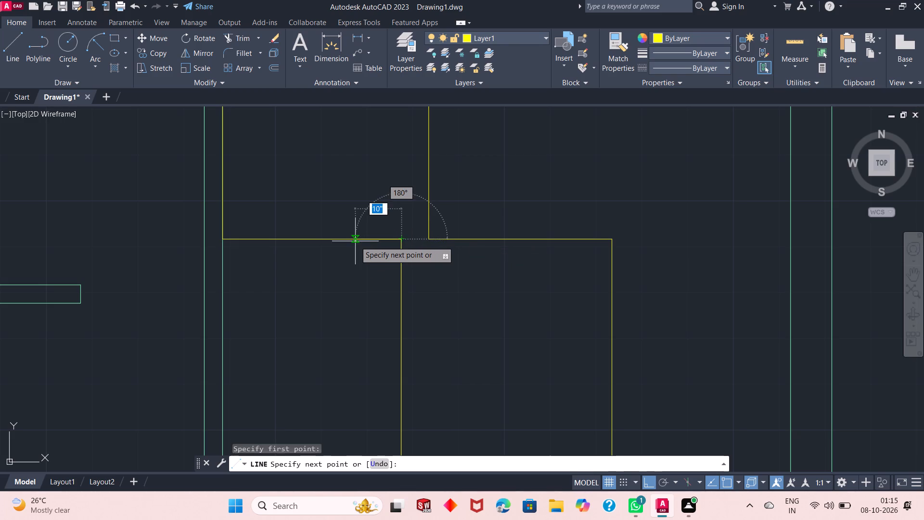
type("3\"")
key("Return")
scroll(369, 328, "up", 2)
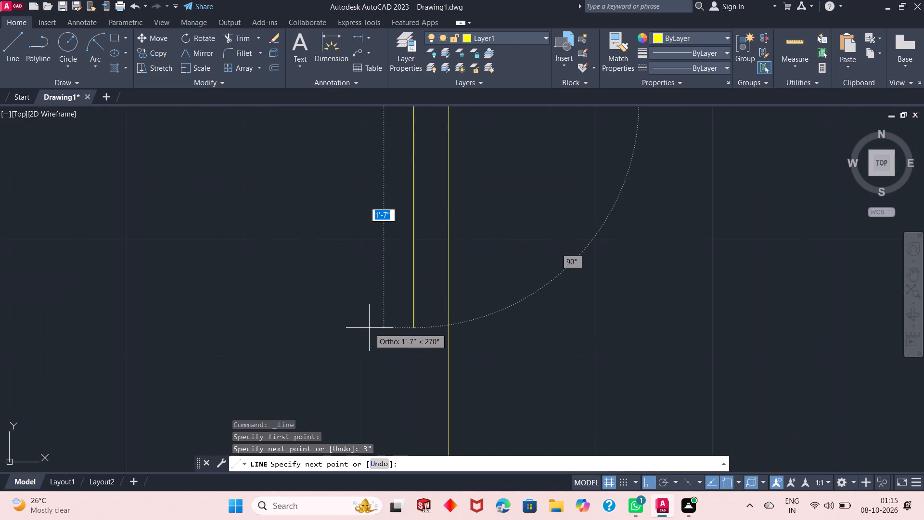
scroll(369, 328, "up", 1)
scroll(369, 328, "down", 5)
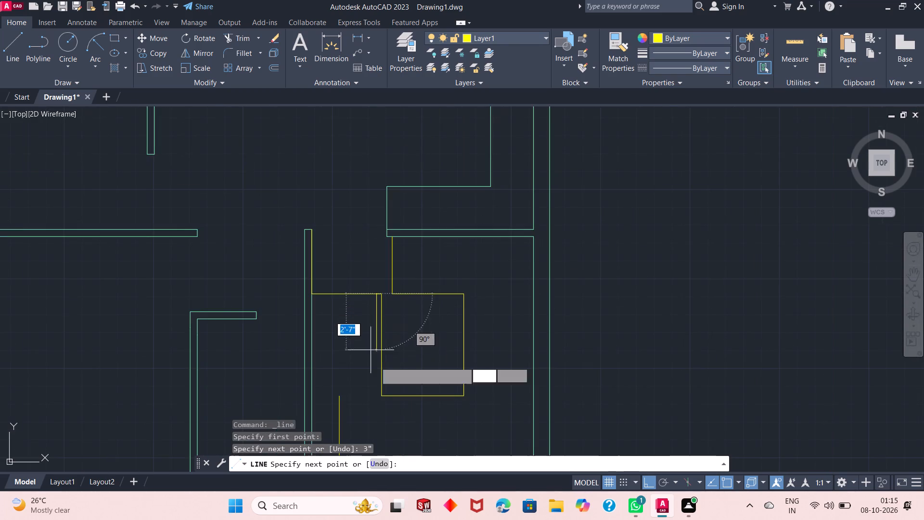
scroll(380, 420, "up", 3)
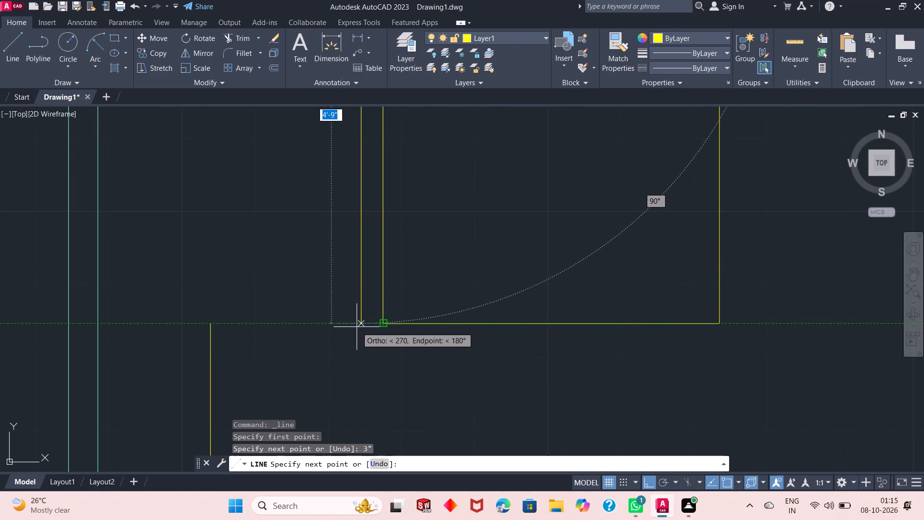
type("5'")
key("Return")
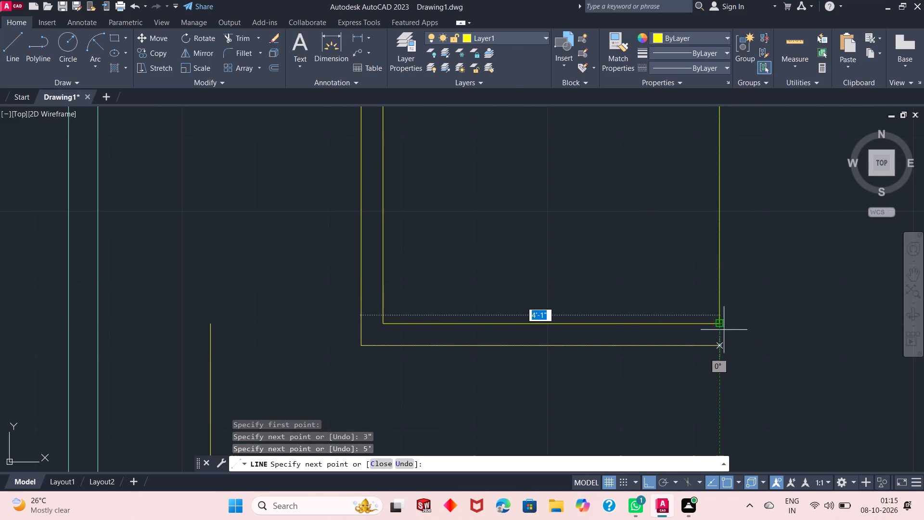
type("4'4")
key("shift+quotedbl")
key("Return")
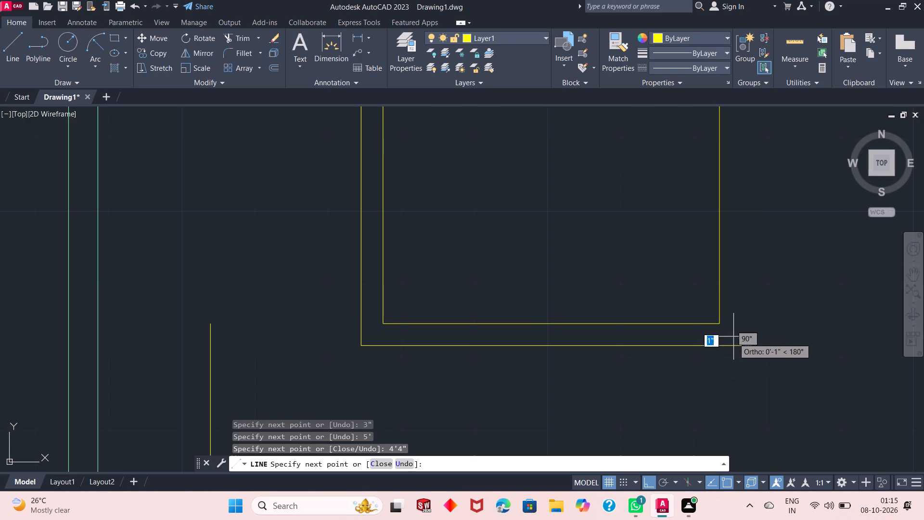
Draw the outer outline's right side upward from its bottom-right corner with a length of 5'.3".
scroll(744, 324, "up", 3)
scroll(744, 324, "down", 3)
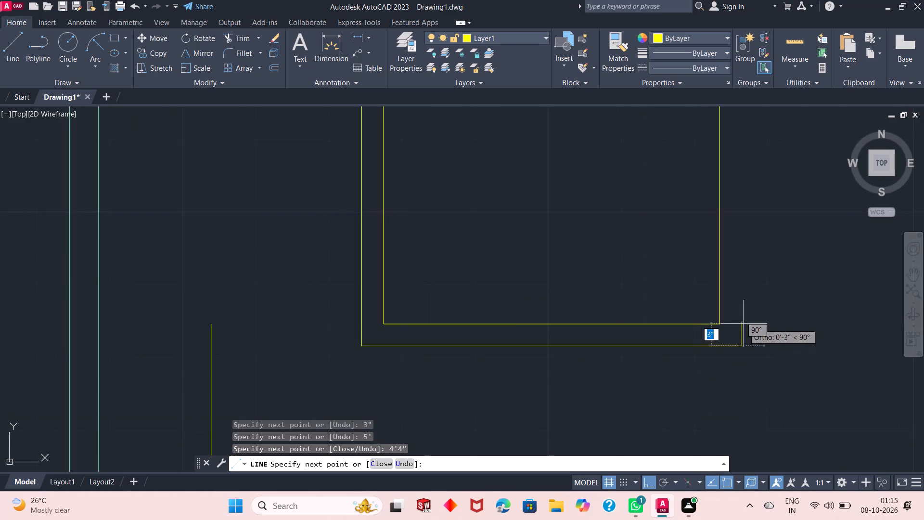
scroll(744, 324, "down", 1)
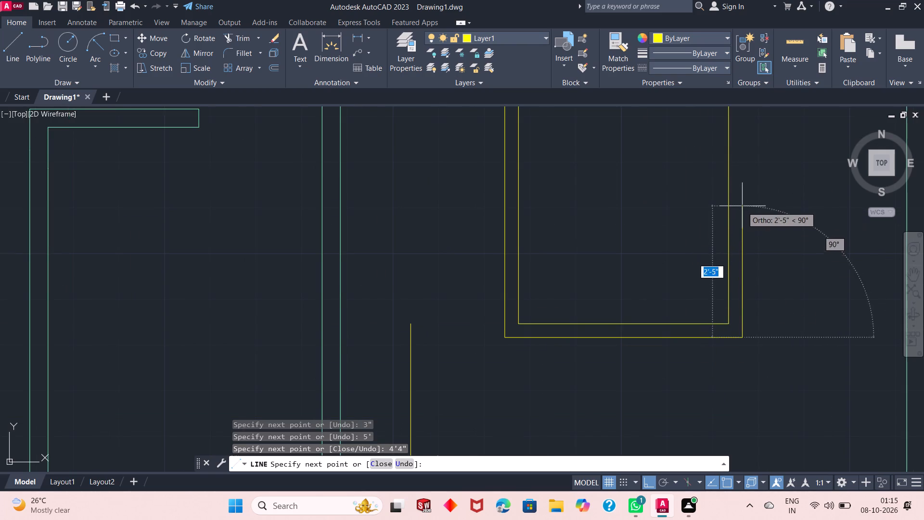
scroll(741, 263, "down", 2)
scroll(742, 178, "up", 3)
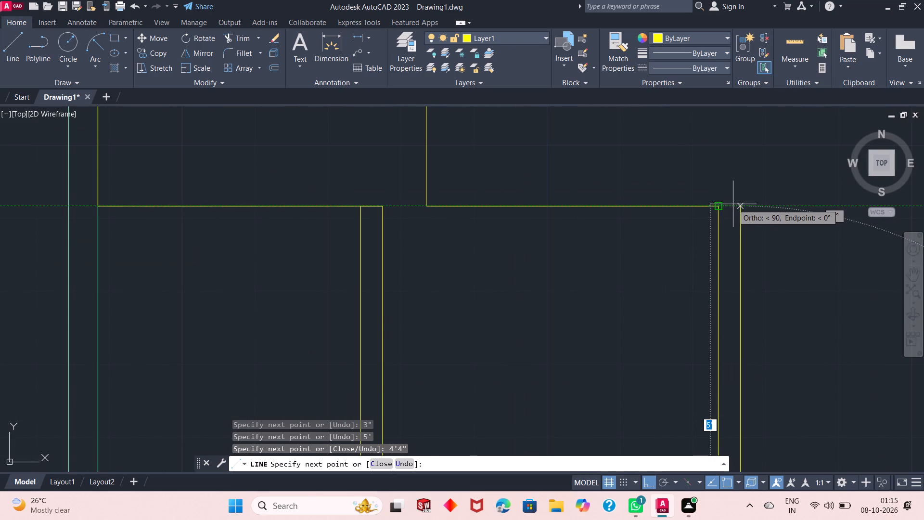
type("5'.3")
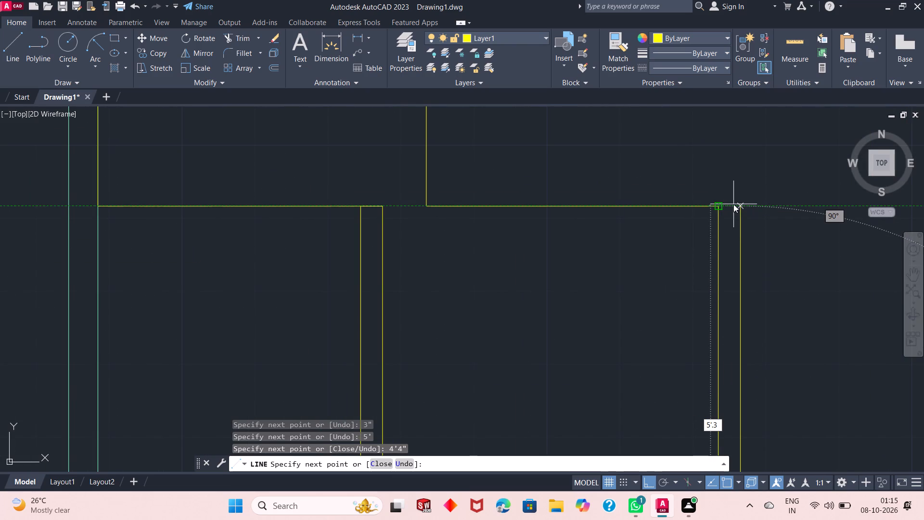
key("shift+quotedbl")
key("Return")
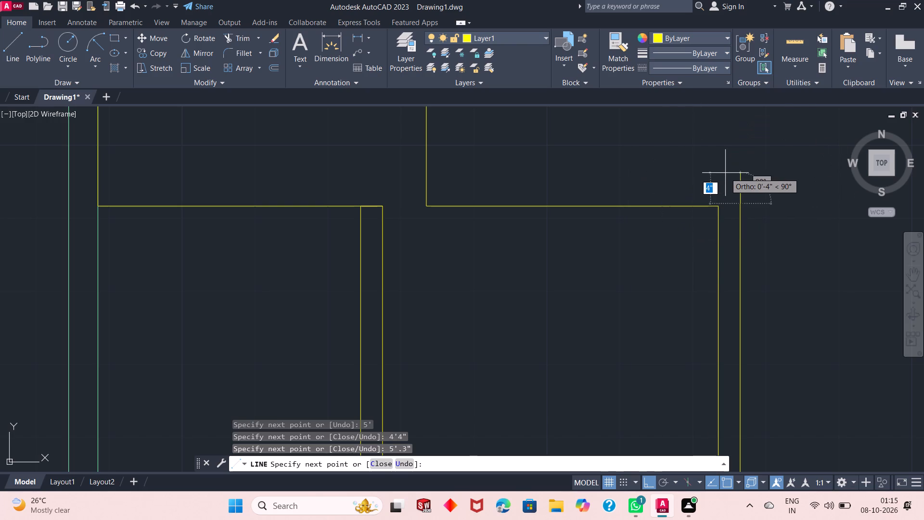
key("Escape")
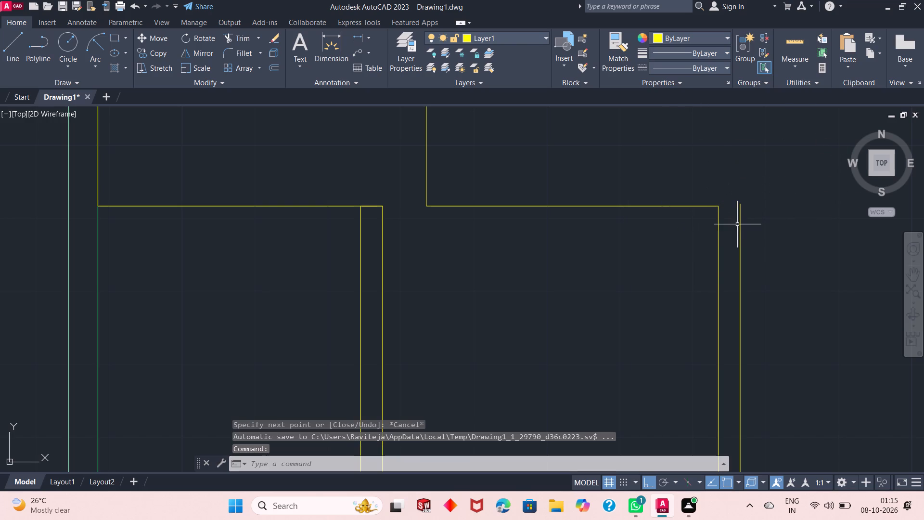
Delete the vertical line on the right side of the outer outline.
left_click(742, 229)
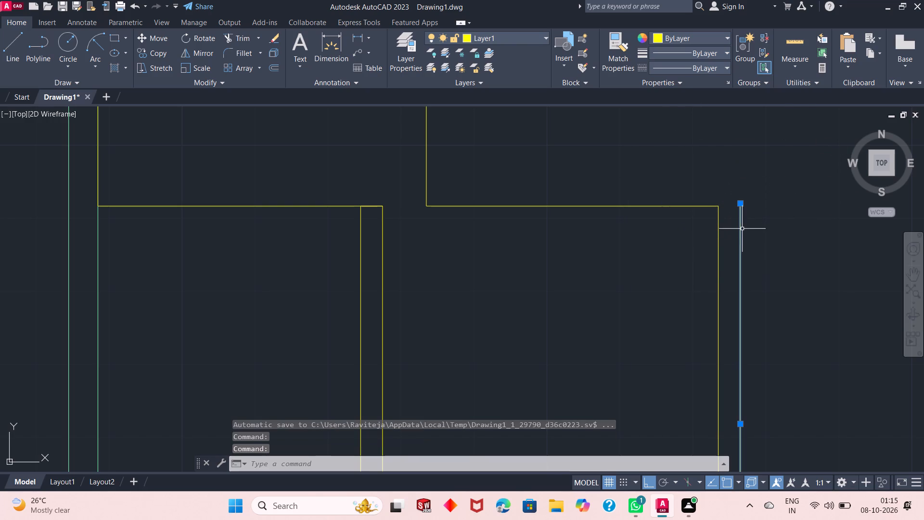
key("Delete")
Draw the outer outline's right side 5'3" up from its bottom-right corner, and continue horizontally left to the vertical line above the inner outline.
type("l")
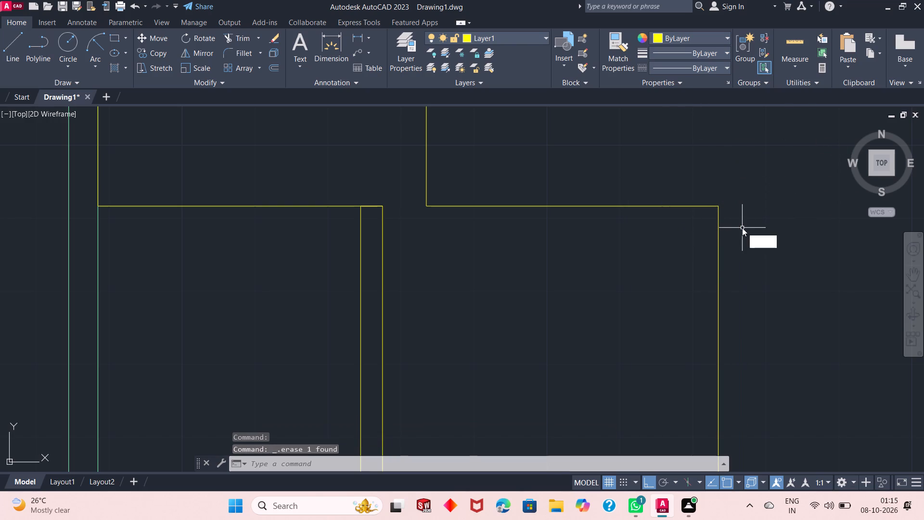
key("space")
scroll(712, 225, "down", 2)
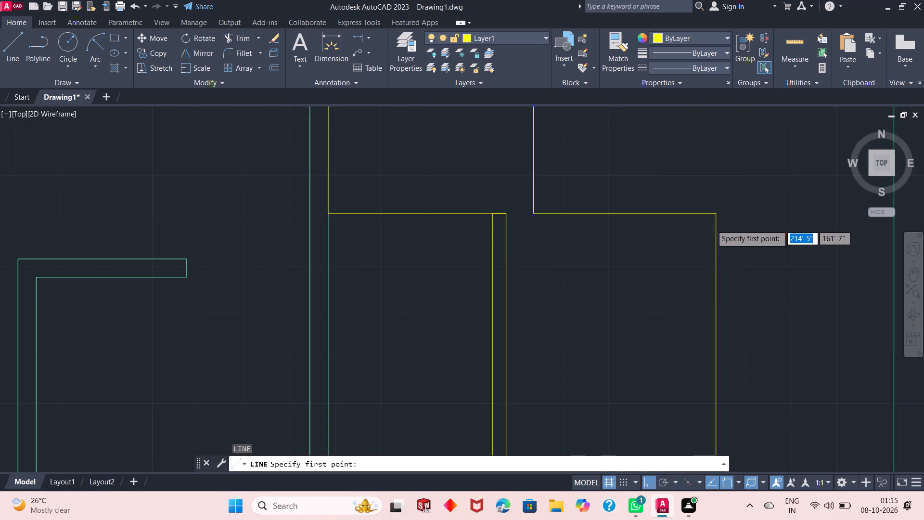
scroll(711, 225, "down", 1)
scroll(724, 262, "up", 1)
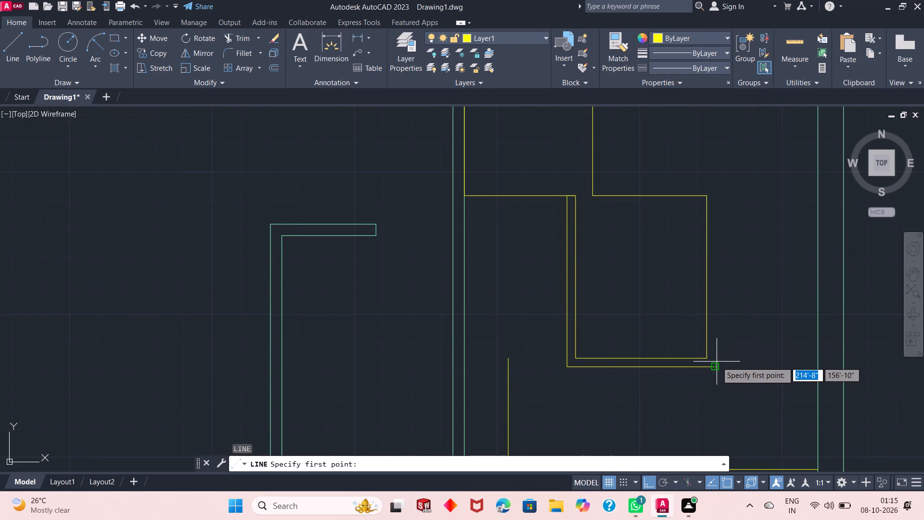
left_click(716, 367)
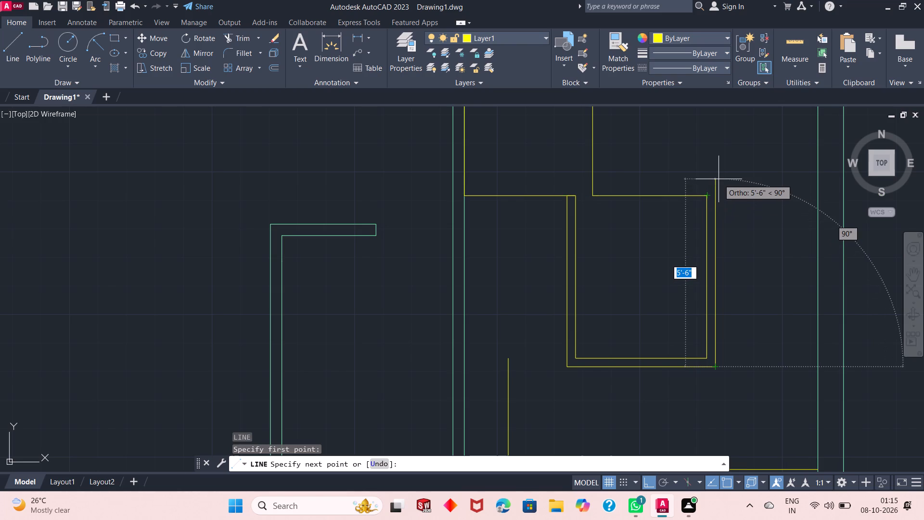
type("5'3")
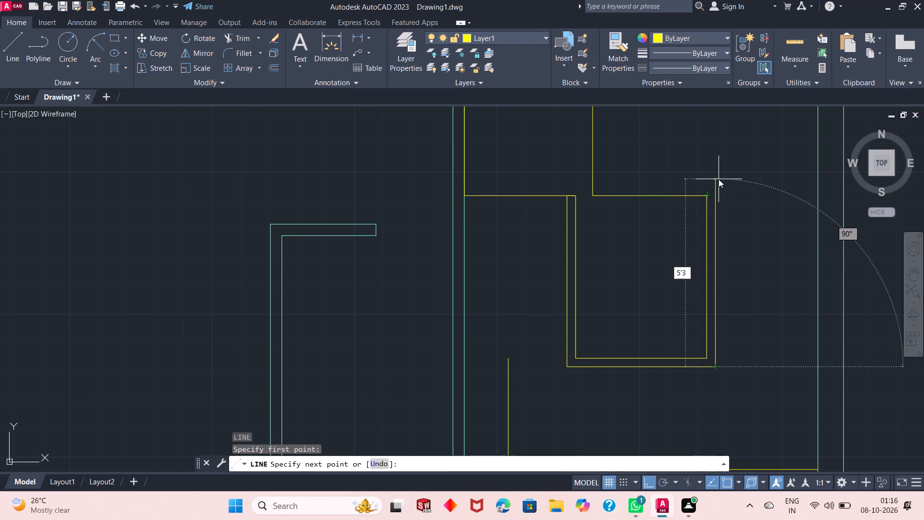
key("shift+quotedbl")
key("Return")
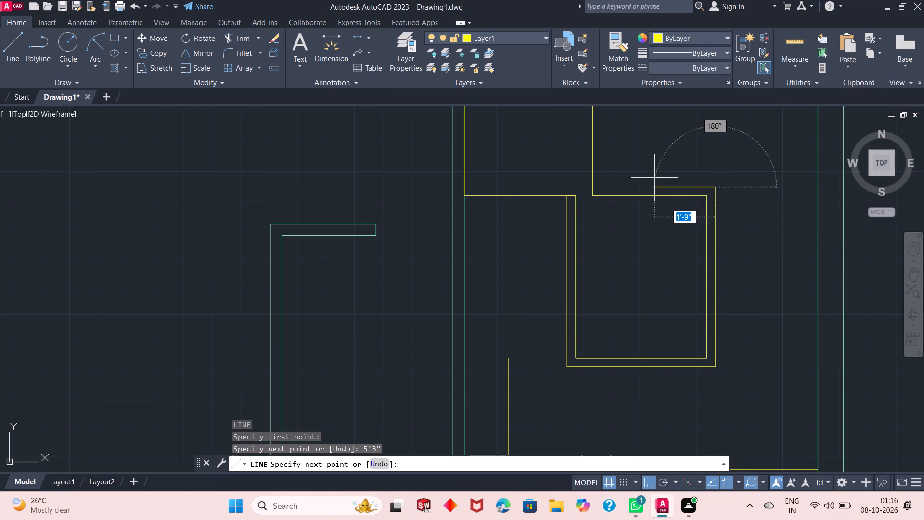
left_click(596, 187)
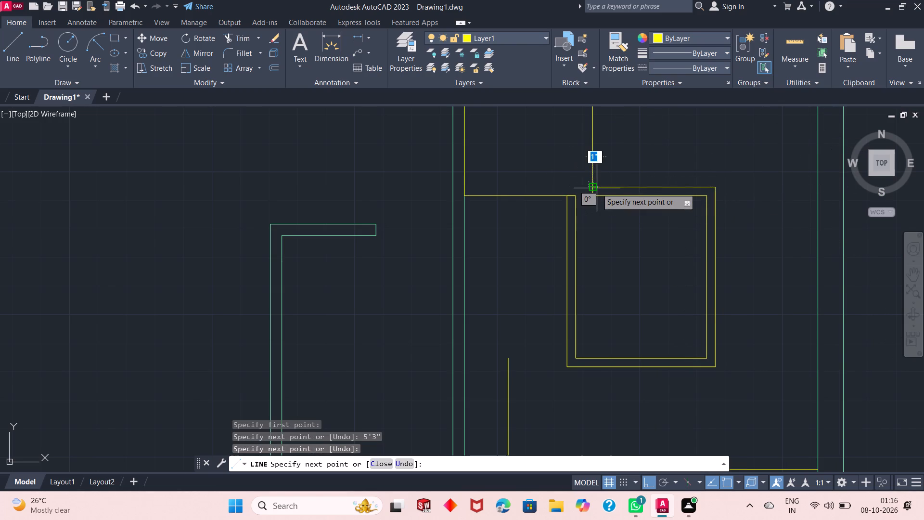
key("Escape")
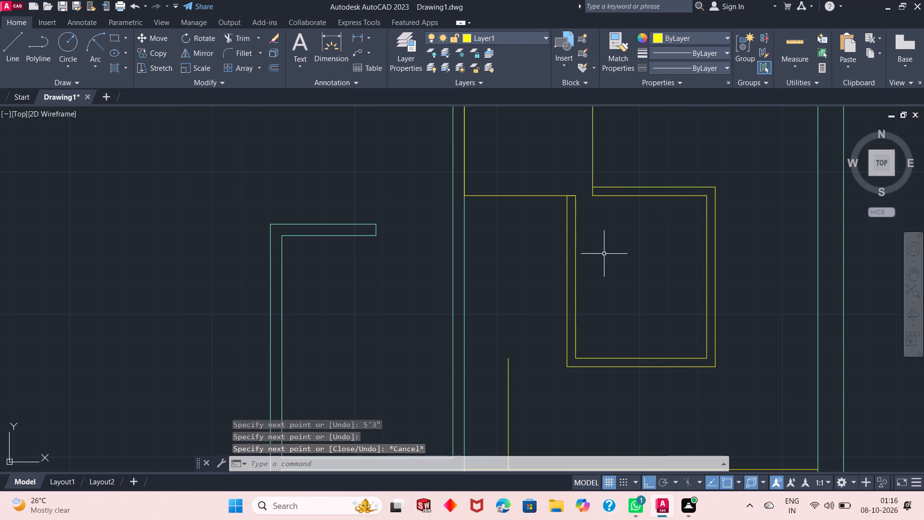
Delete the short freestanding yellow vertical line below the U-shape and the yellow vertical line overlapping the wall's right face.
scroll(609, 268, "down", 1)
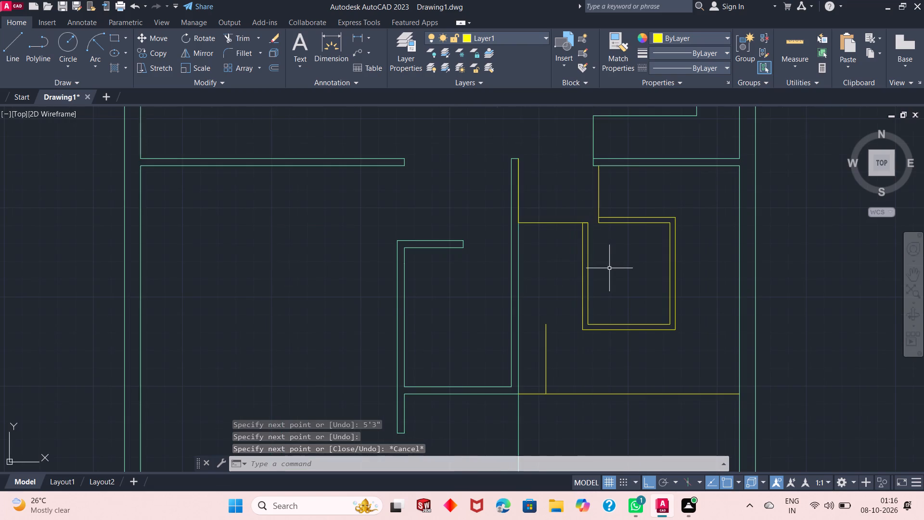
left_click(546, 359)
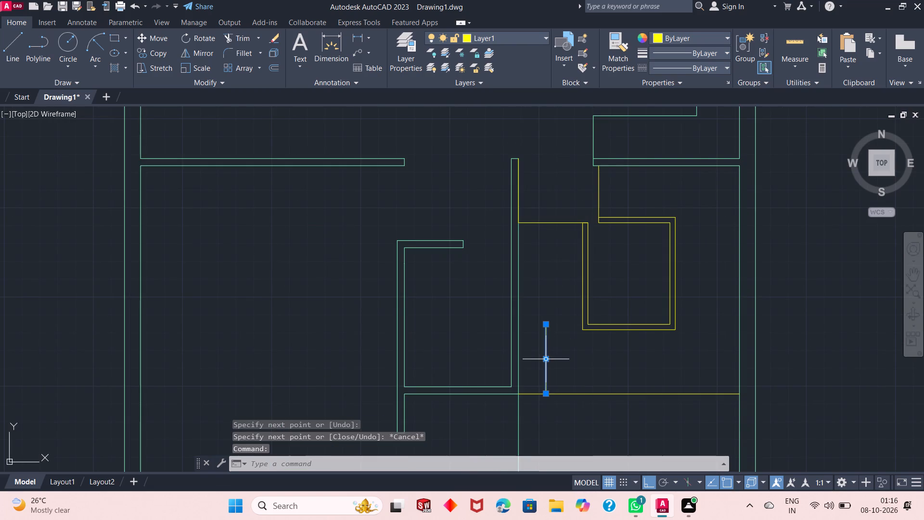
key("Delete")
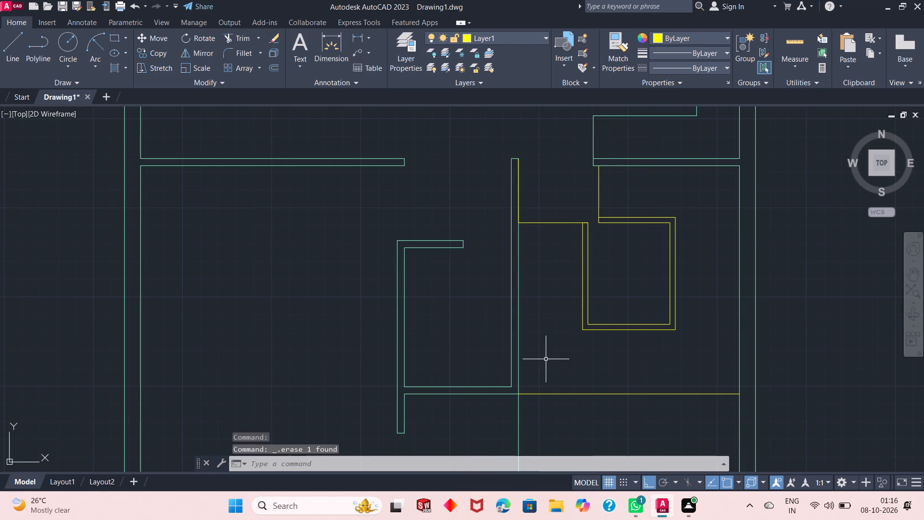
left_click(518, 199)
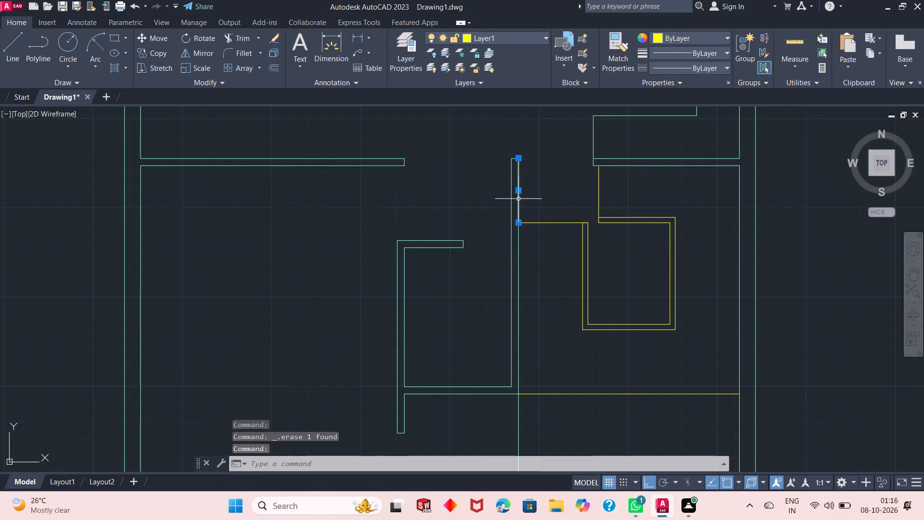
key("Delete")
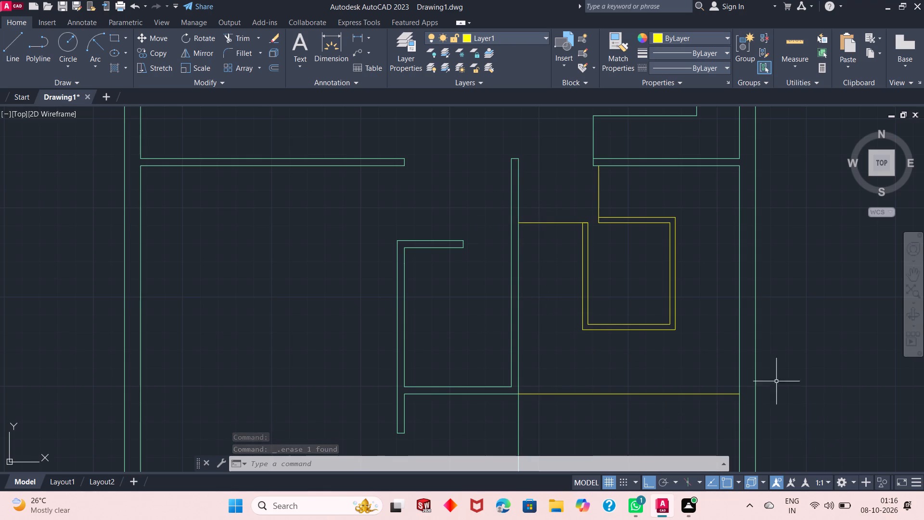
With Ortho off, draw a diagonal line from the outer outline's top-right corner to the inner wall corner up and to its right.
scroll(683, 173, "down", 1)
scroll(683, 173, "up", 2)
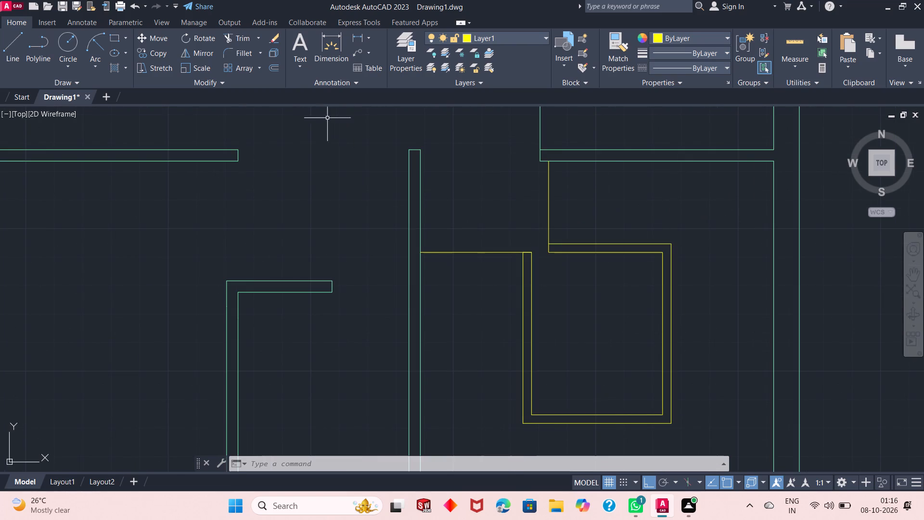
left_click(5, 43)
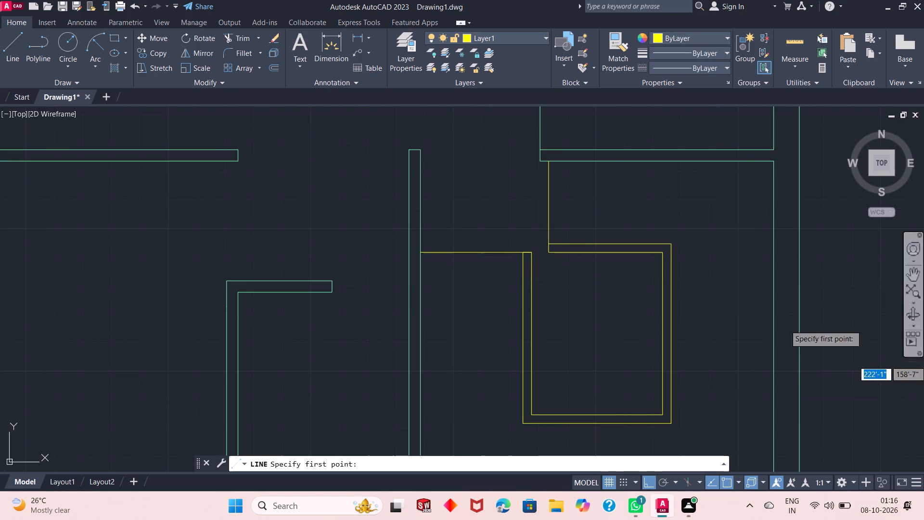
left_click(672, 246)
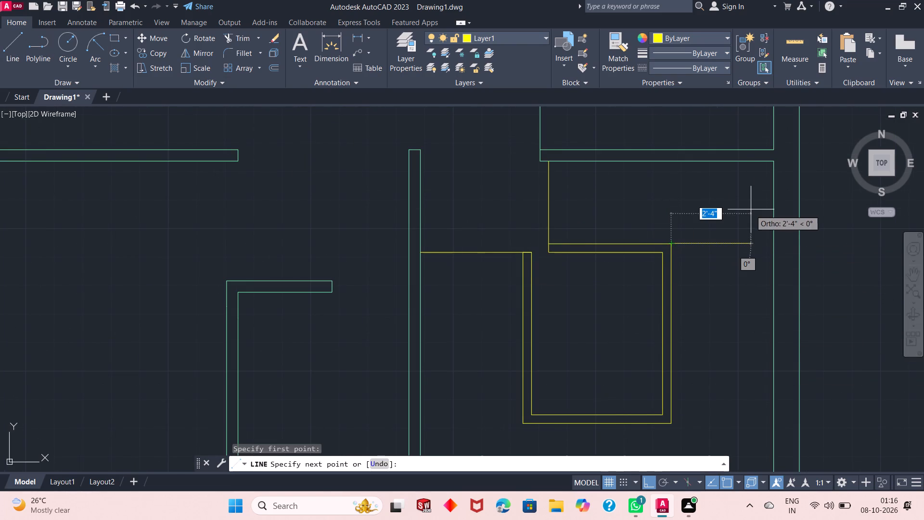
key("F8")
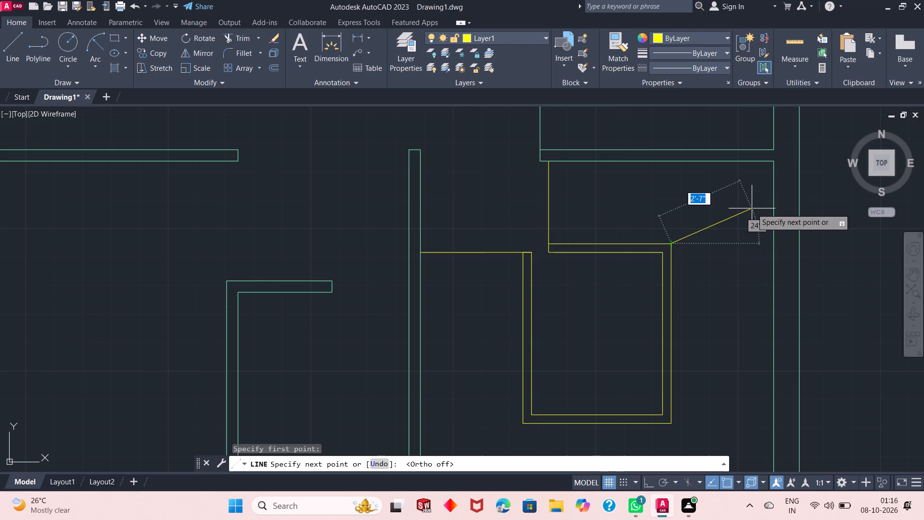
left_click(774, 162)
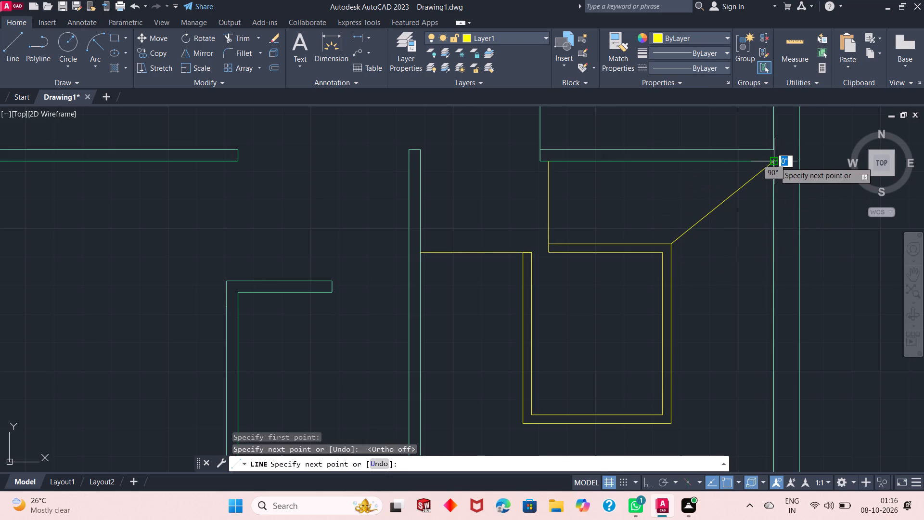
key("Escape")
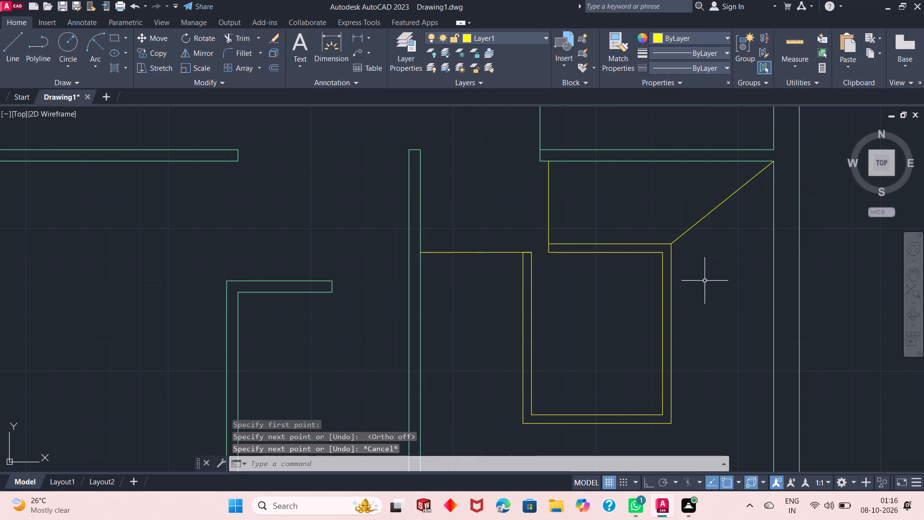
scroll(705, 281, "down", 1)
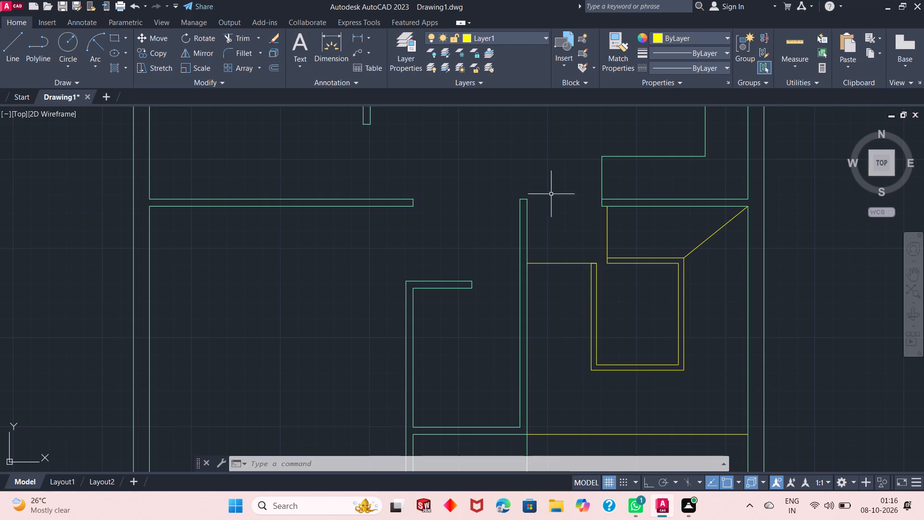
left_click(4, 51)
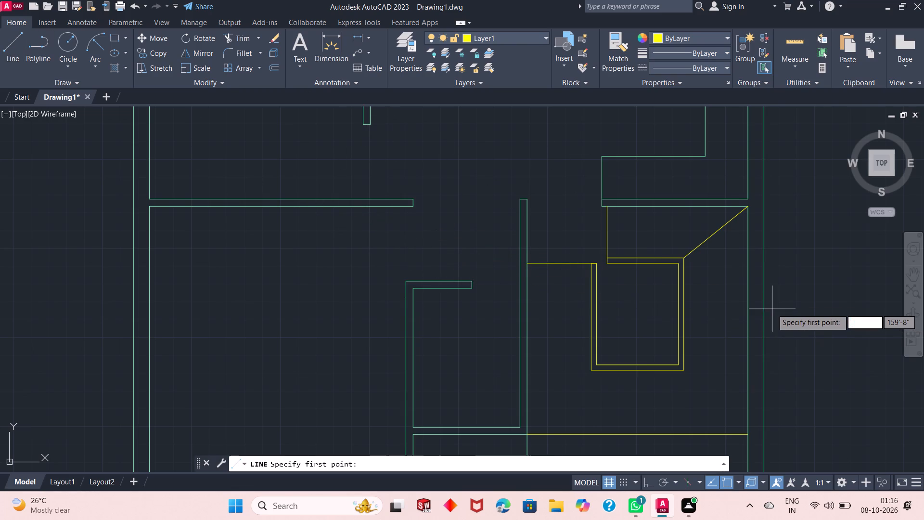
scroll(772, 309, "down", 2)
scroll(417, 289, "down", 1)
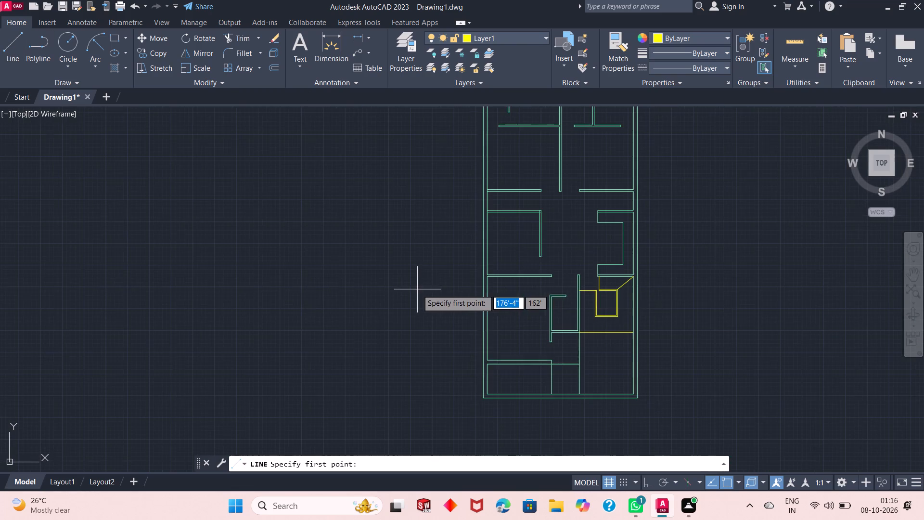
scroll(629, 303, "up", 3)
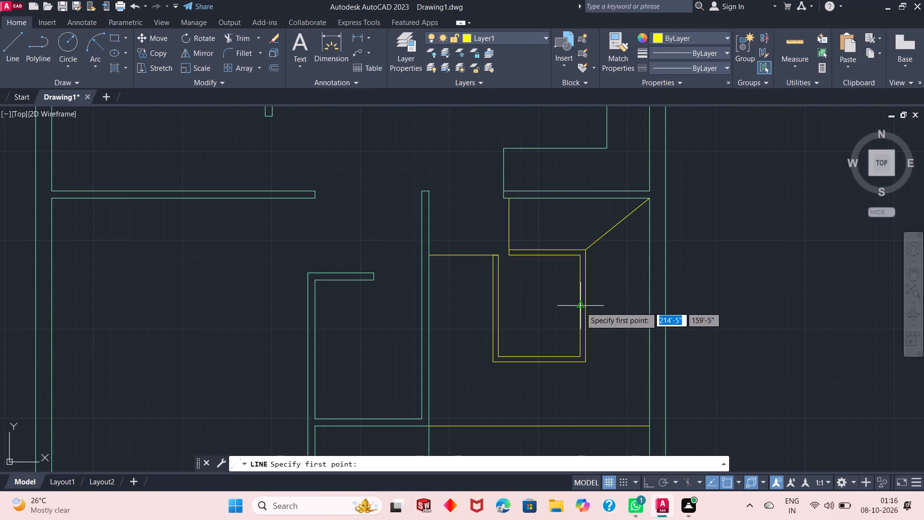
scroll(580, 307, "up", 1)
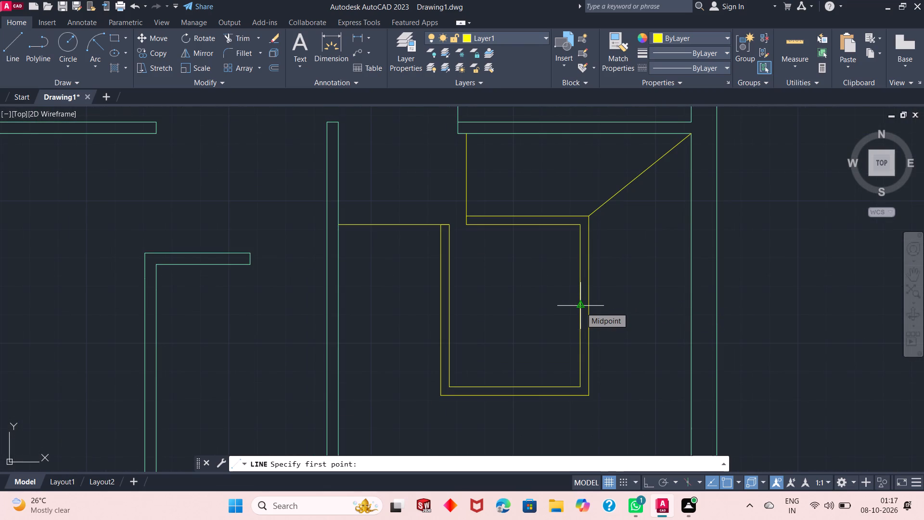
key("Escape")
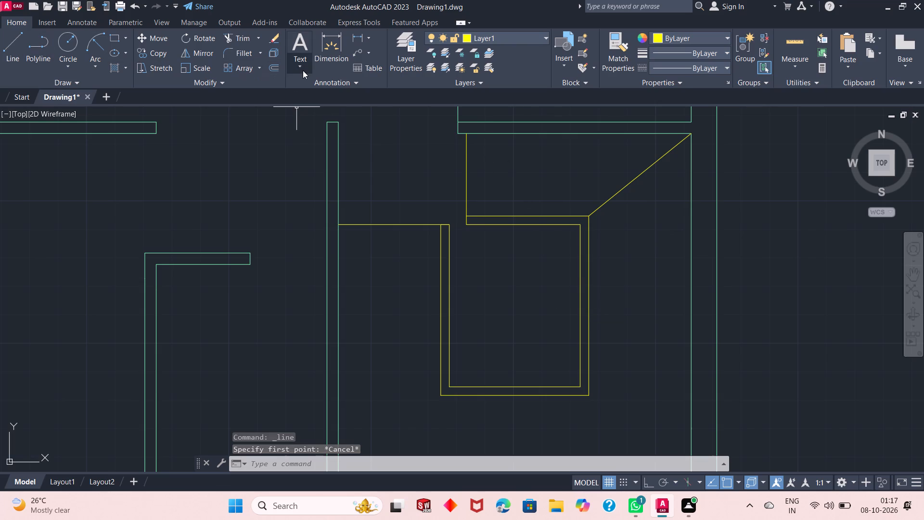
Offset the vertical line above the outline to the right four times in succession, each line 10" from the previous one.
left_click(274, 70)
key("space")
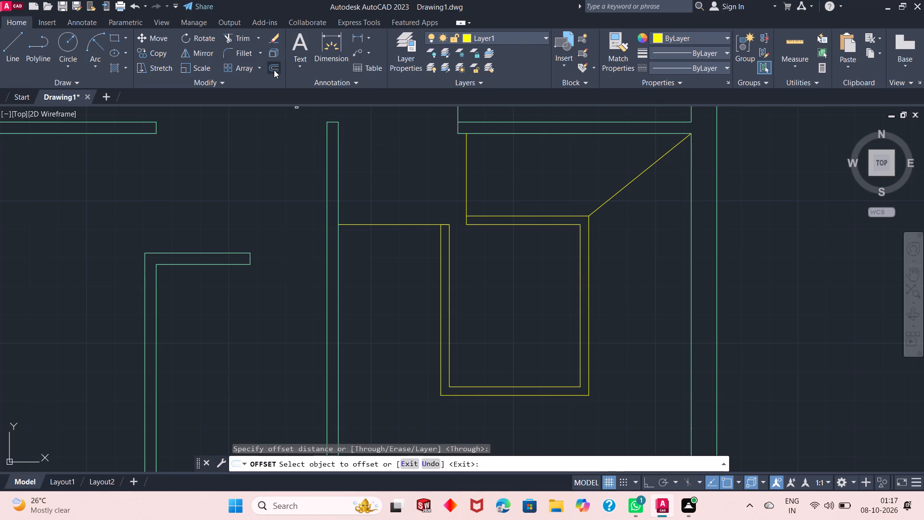
left_click(465, 184)
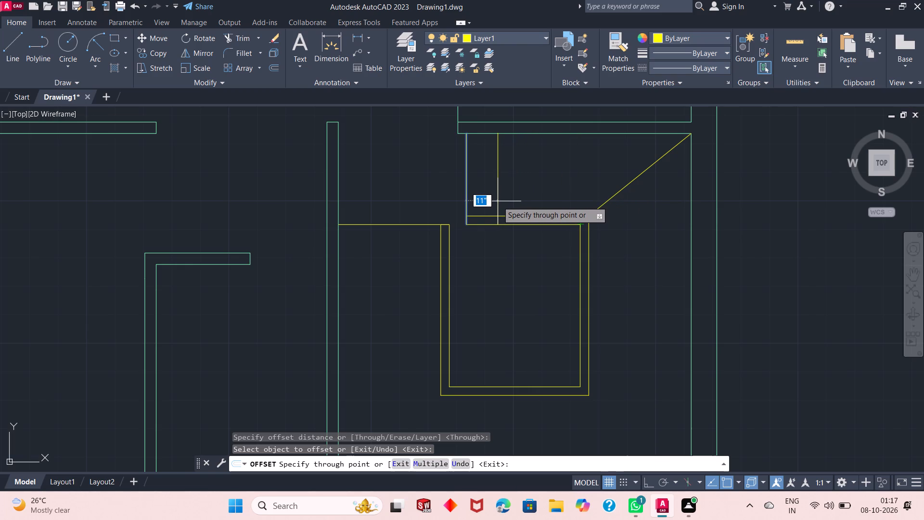
type("10")
key("shift+quotedbl")
key("Return")
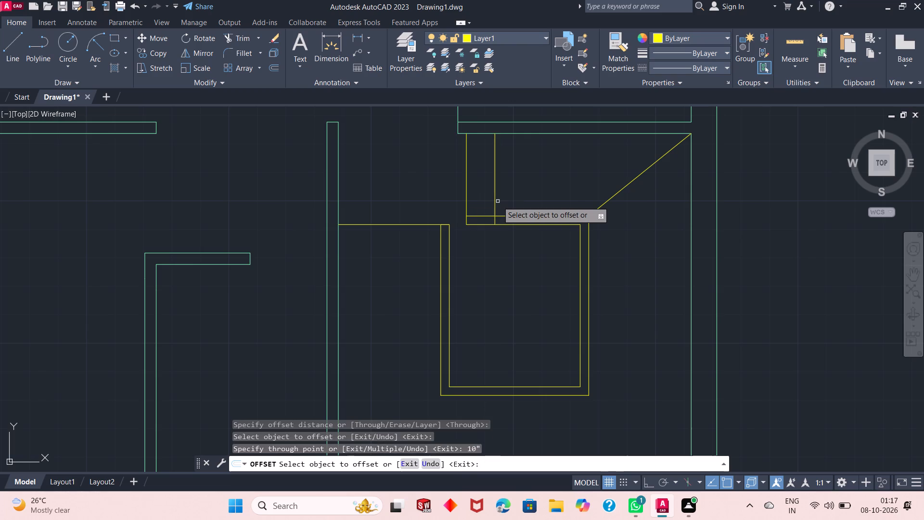
left_click(495, 199)
type("10\"")
key("Return")
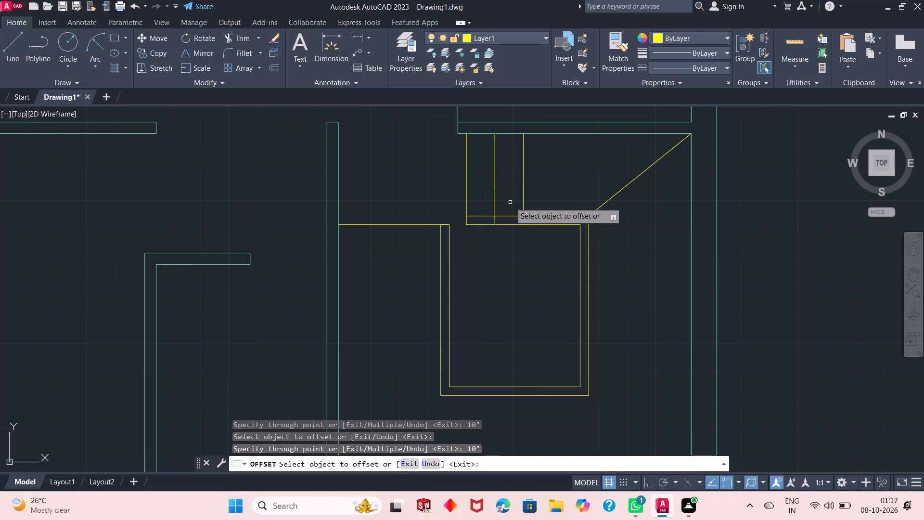
left_click(522, 184)
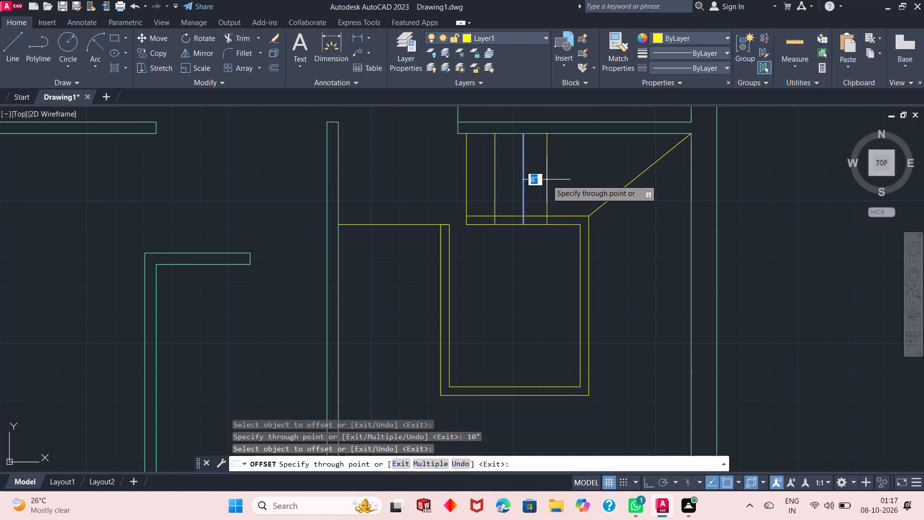
type("10\"")
key("Return")
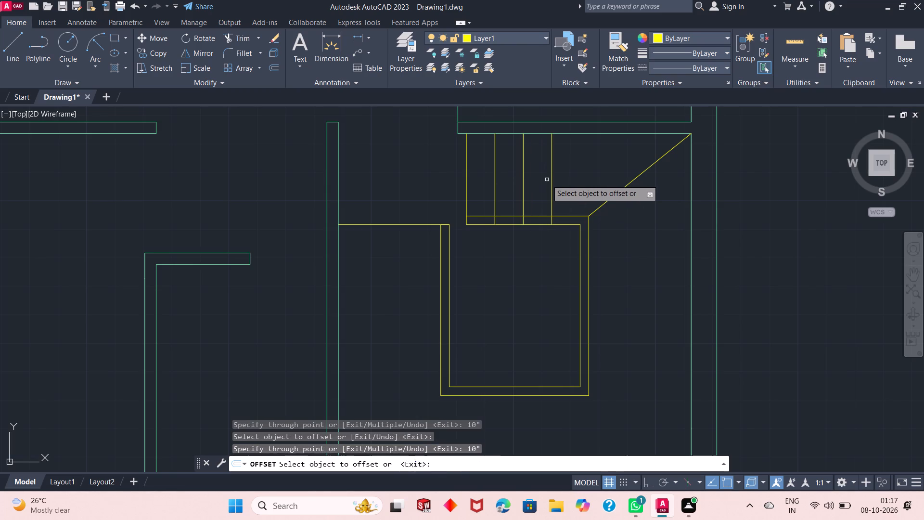
left_click(549, 185)
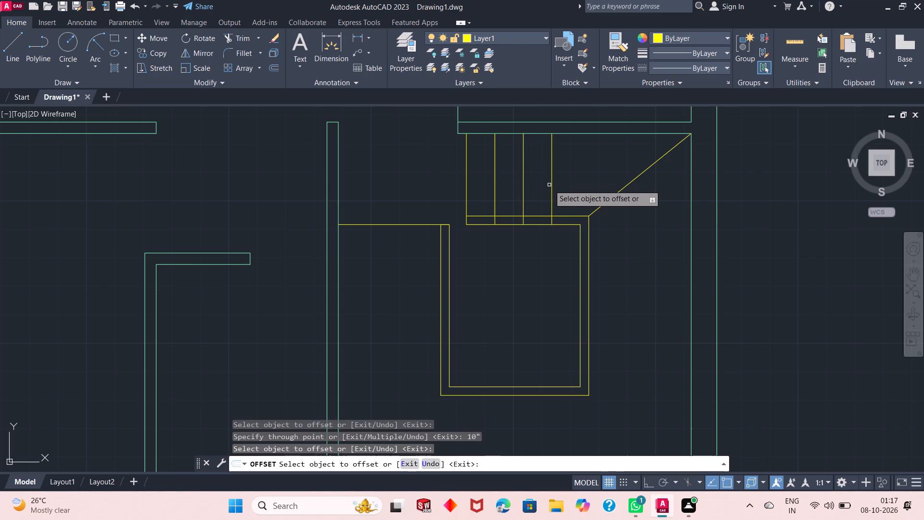
left_click(551, 176)
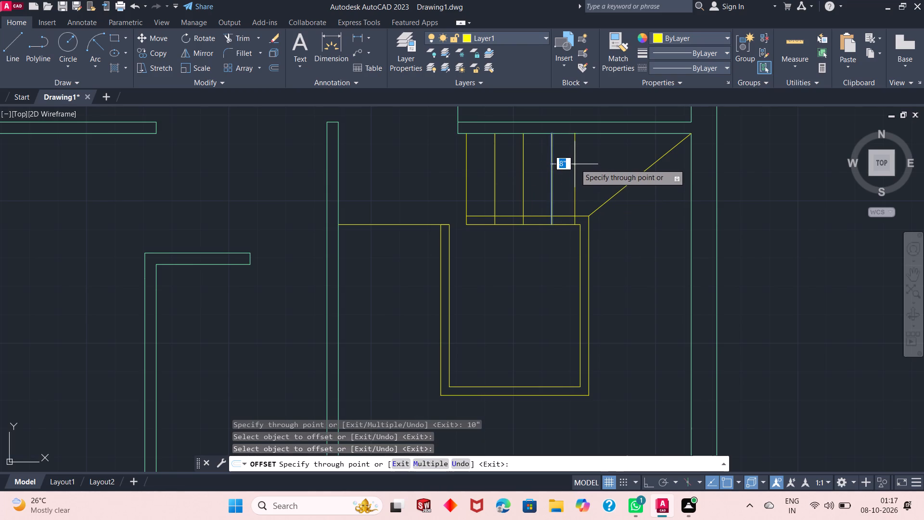
type("10")
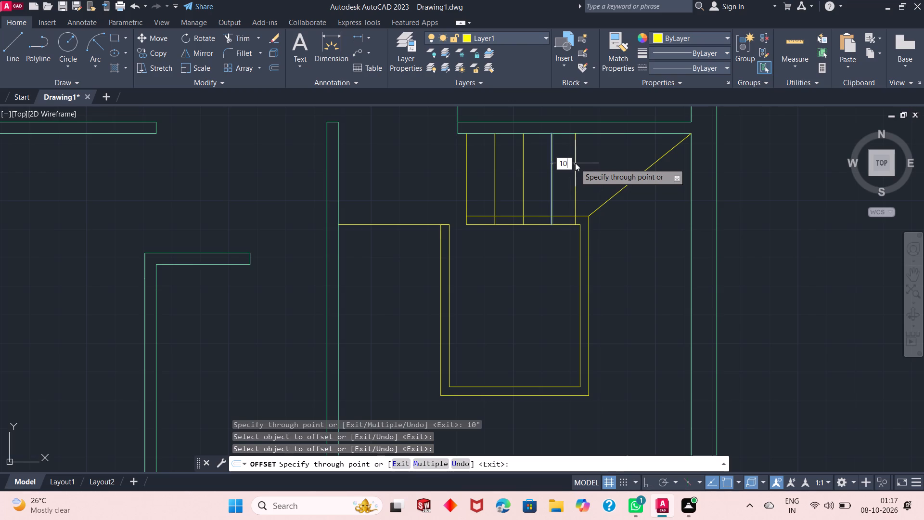
key("shift+quotedbl")
key("Return")
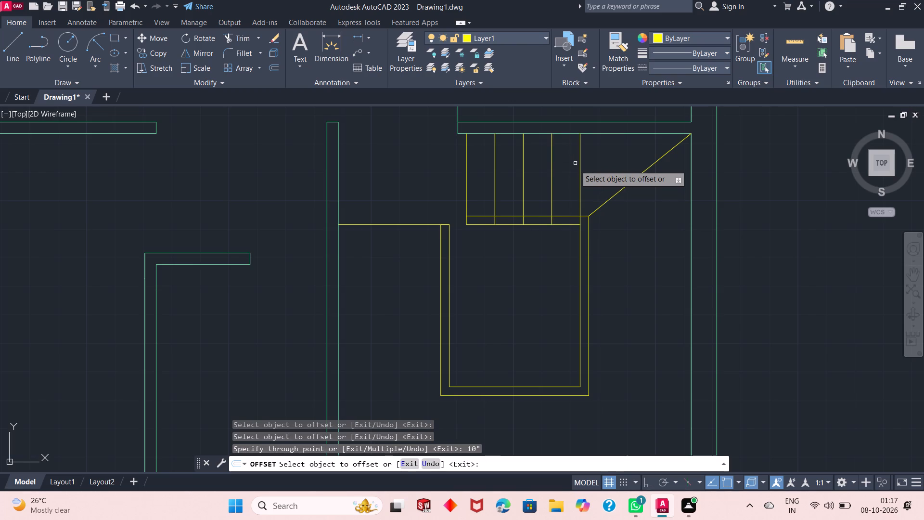
right_click(415, 253)
left_click(432, 259)
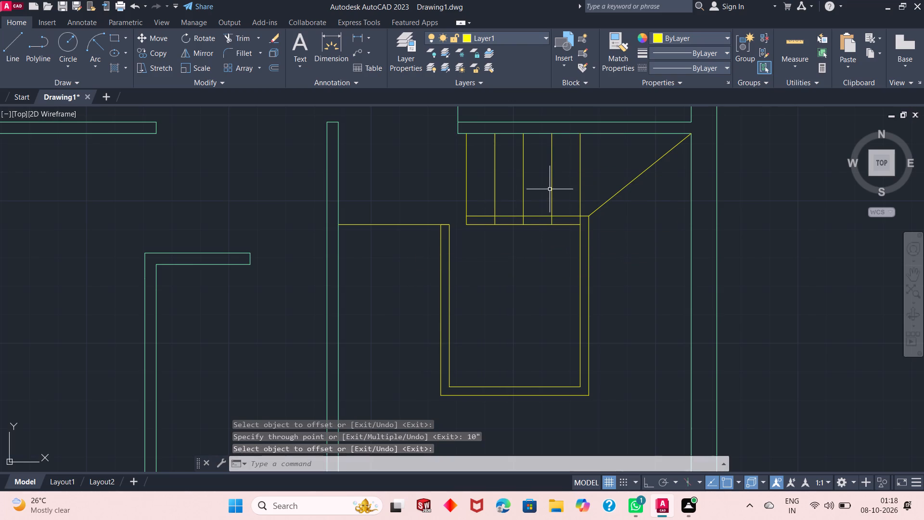
Trim the lower ends of the four offset vertical lines between the outlines' two horizontal top lines.
scroll(548, 197, "down", 1)
scroll(566, 201, "up", 2)
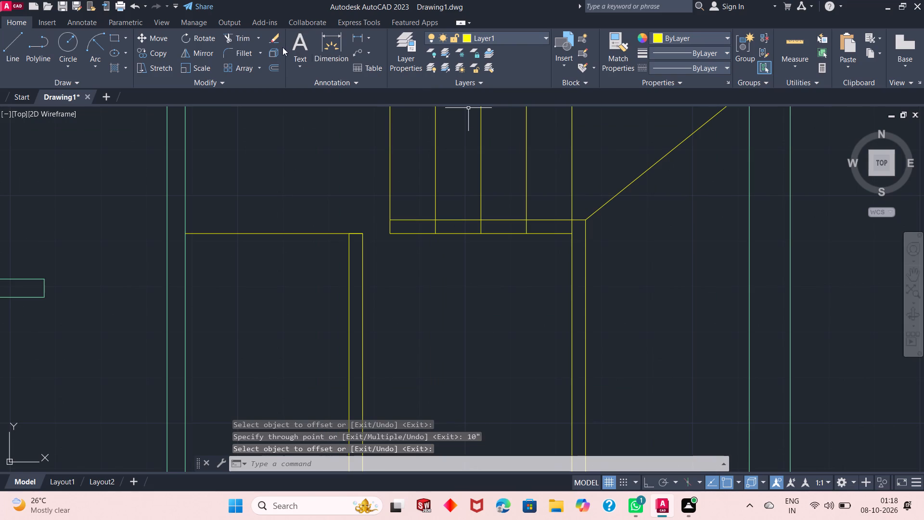
left_click(222, 36)
left_click(420, 228)
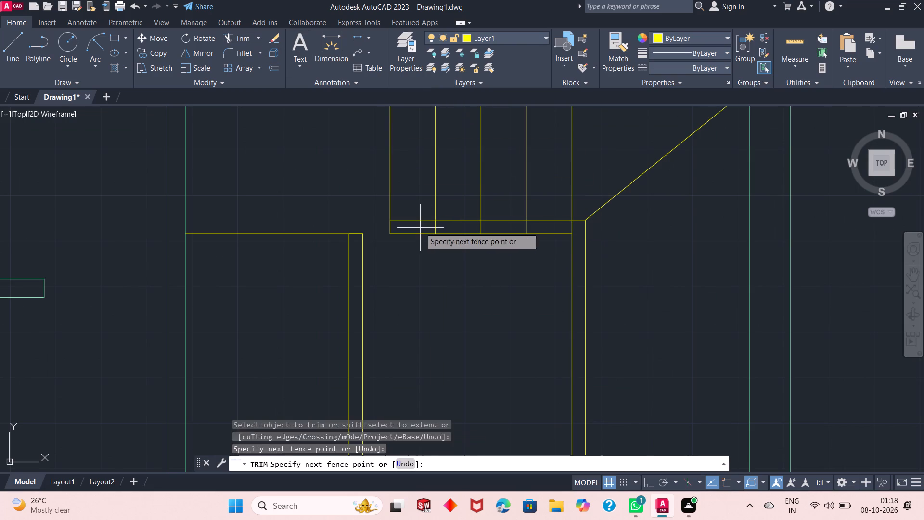
left_click(575, 227)
right_click(435, 266)
left_click(455, 274)
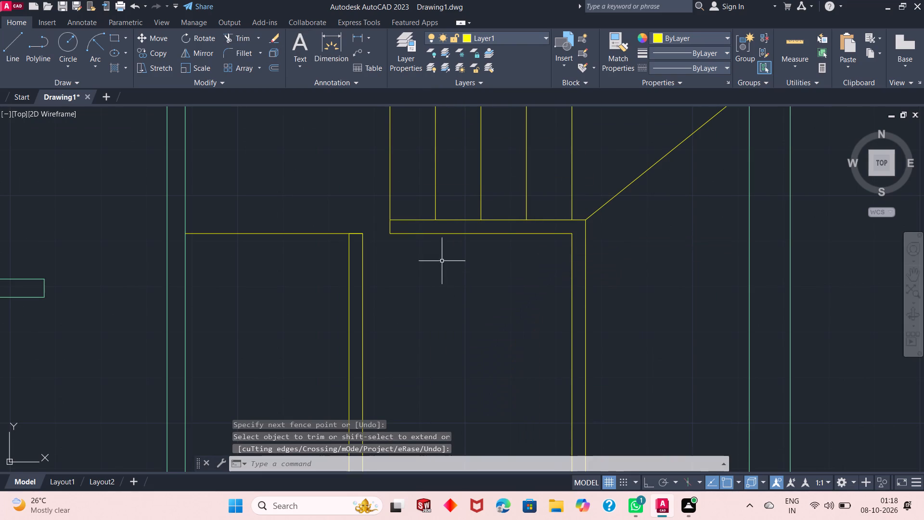
Draw a horizontal line from the inner outline's top-right corner to the inner face of the wall on its right.
scroll(418, 246, "down", 2)
scroll(521, 244, "up", 1)
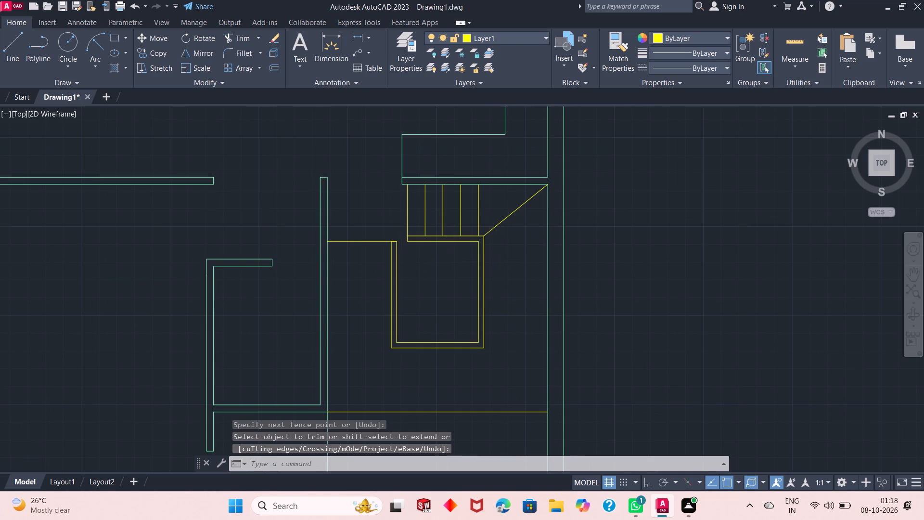
left_click(7, 52)
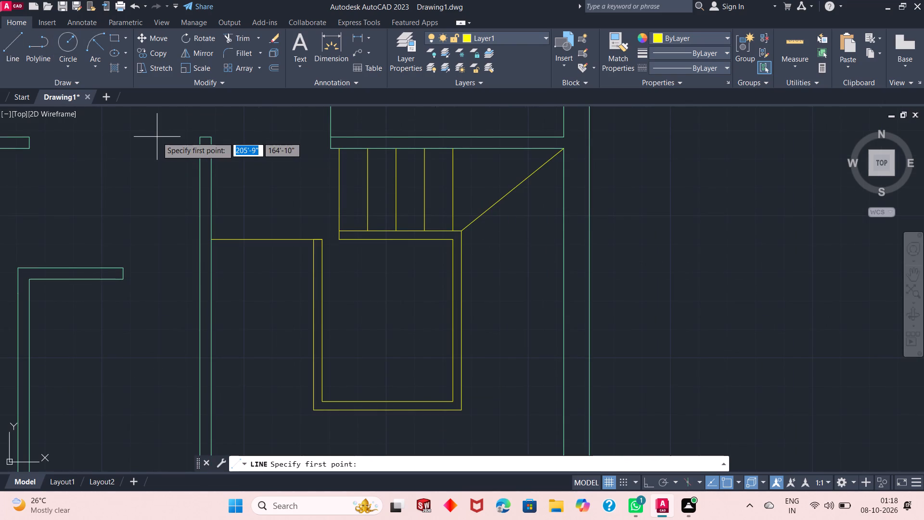
left_click(453, 244)
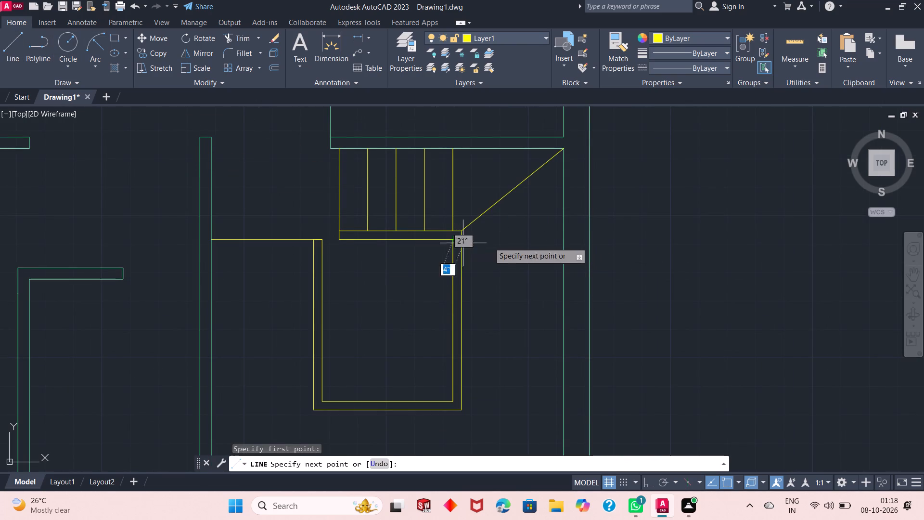
left_click(562, 241)
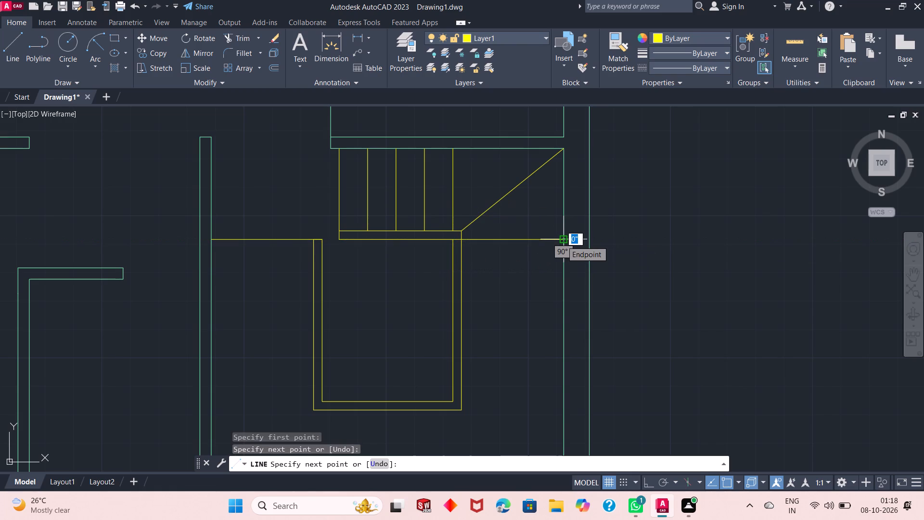
key("Escape")
key("Escape")
Trim the part of the new horizontal line lying between the inner and outer outlines' right sides.
scroll(476, 247, "up", 1)
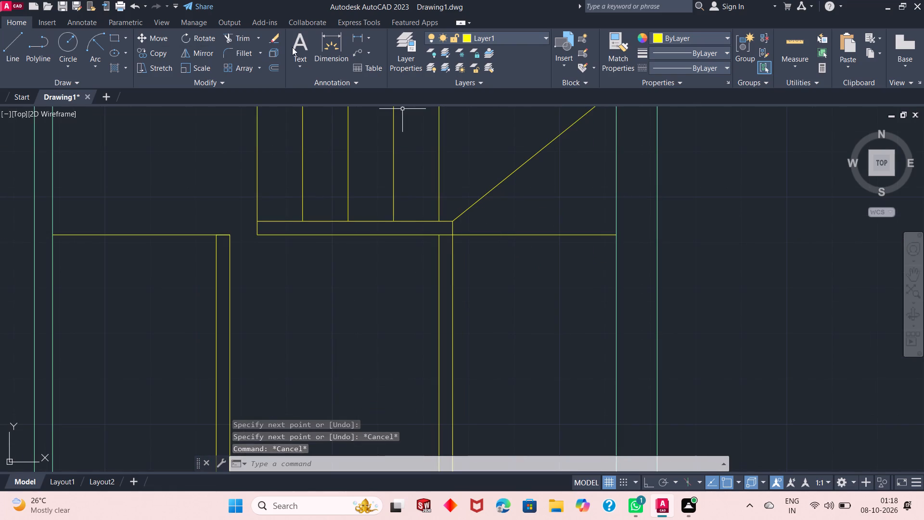
left_click(238, 35)
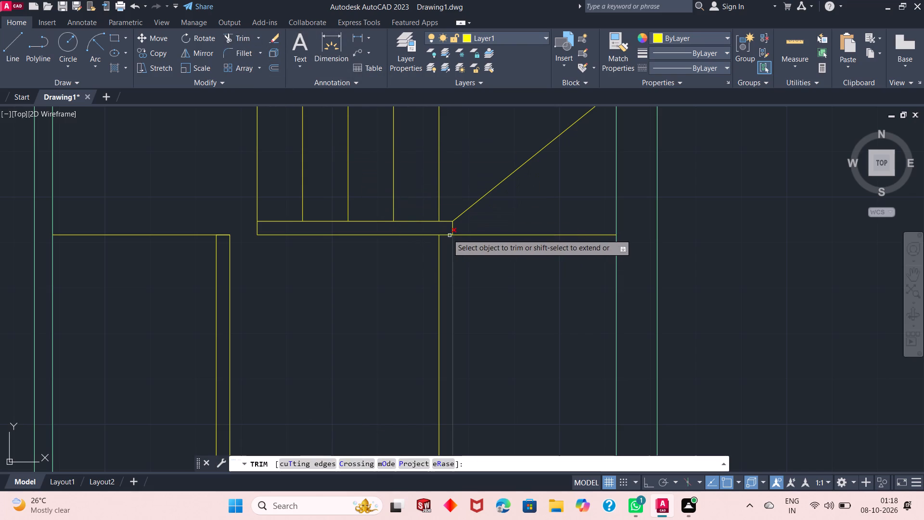
left_click(445, 233)
left_click(447, 249)
right_click(361, 264)
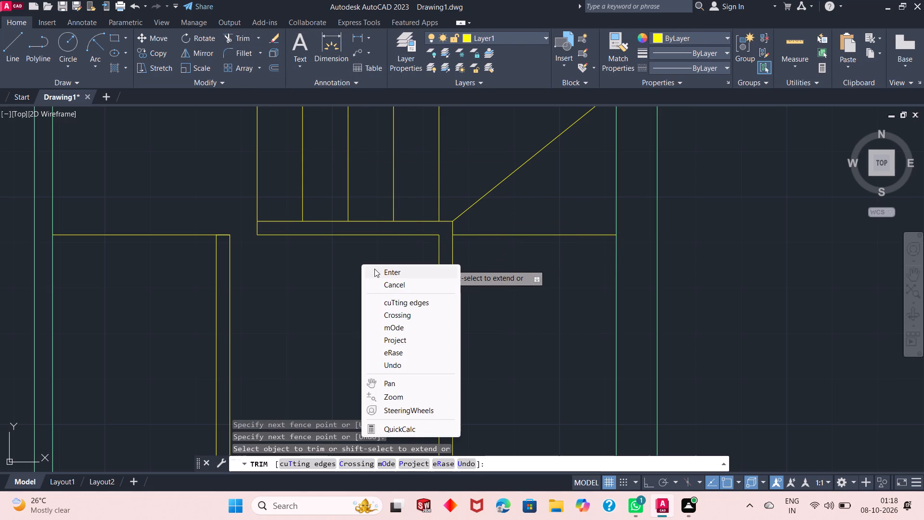
left_click(381, 272)
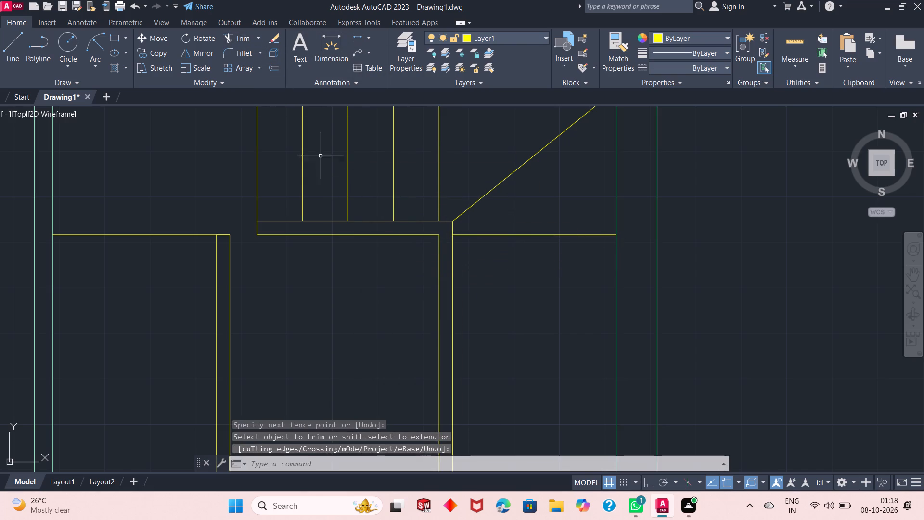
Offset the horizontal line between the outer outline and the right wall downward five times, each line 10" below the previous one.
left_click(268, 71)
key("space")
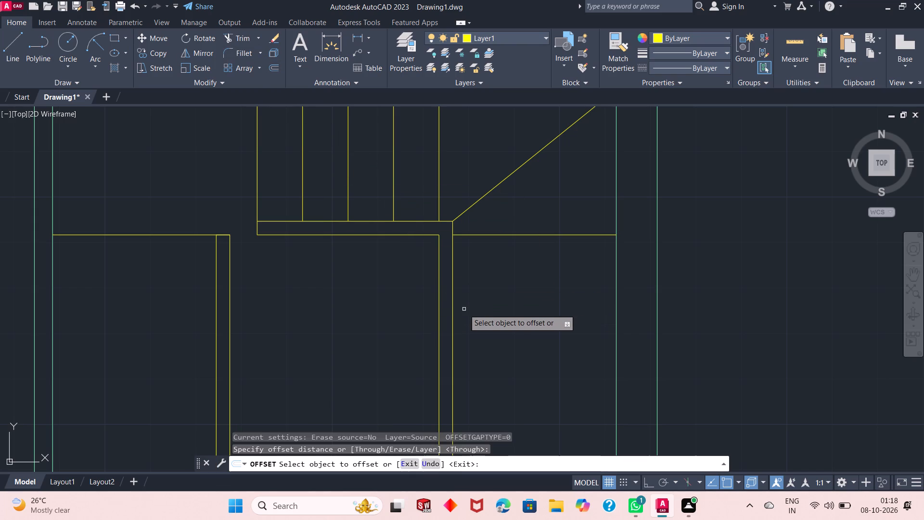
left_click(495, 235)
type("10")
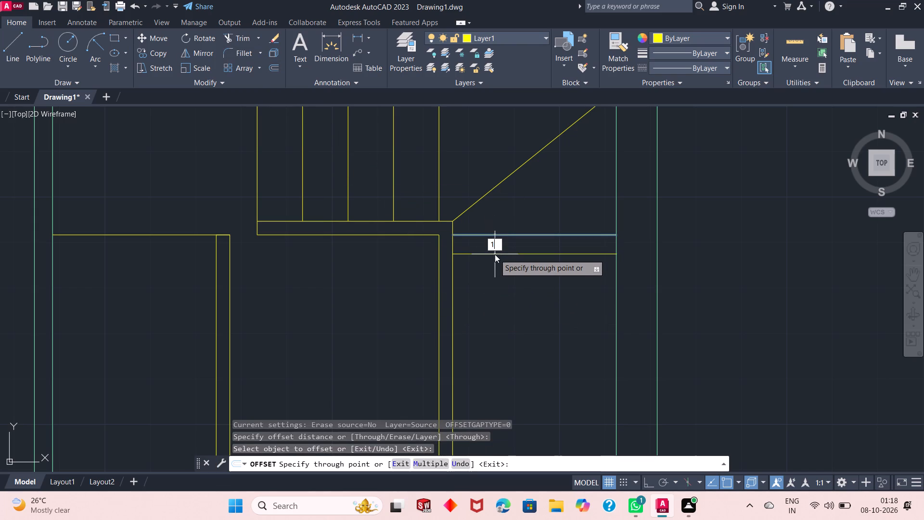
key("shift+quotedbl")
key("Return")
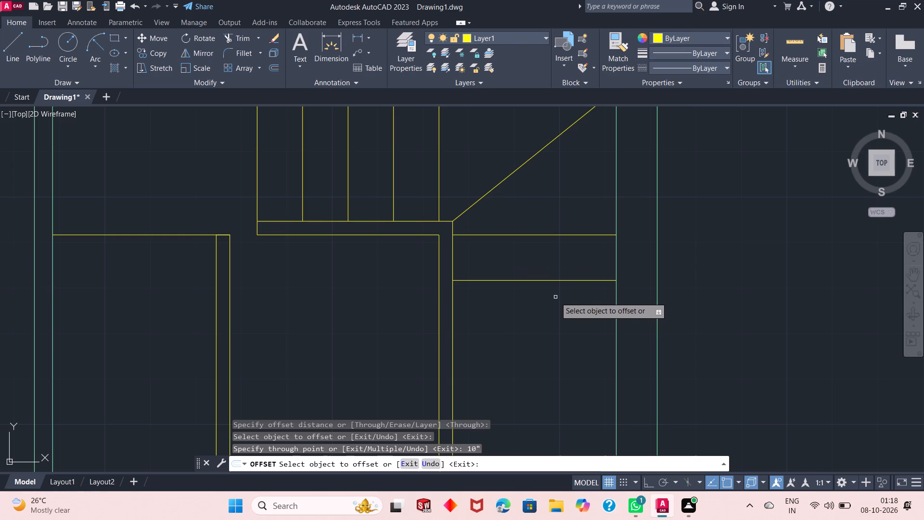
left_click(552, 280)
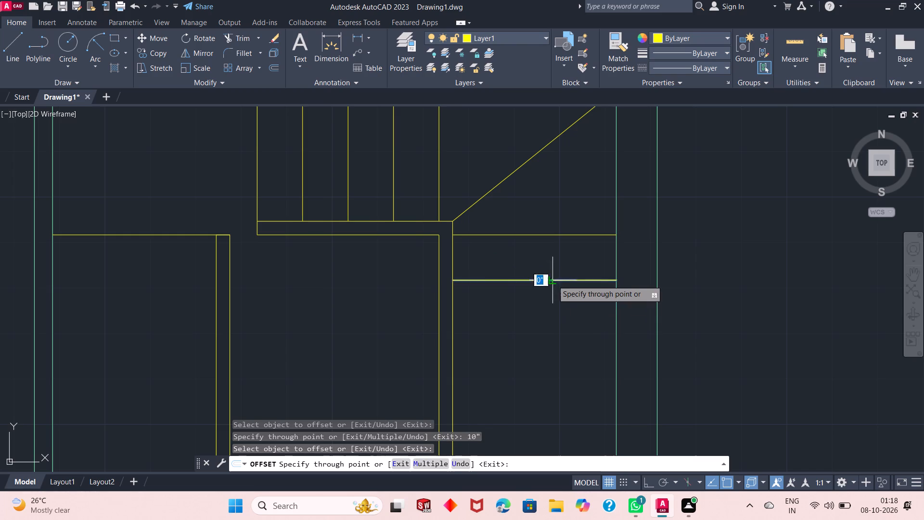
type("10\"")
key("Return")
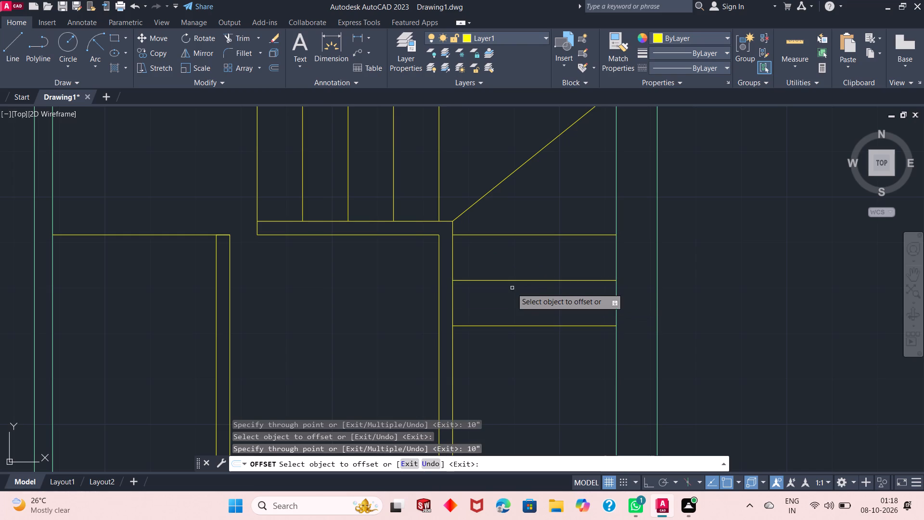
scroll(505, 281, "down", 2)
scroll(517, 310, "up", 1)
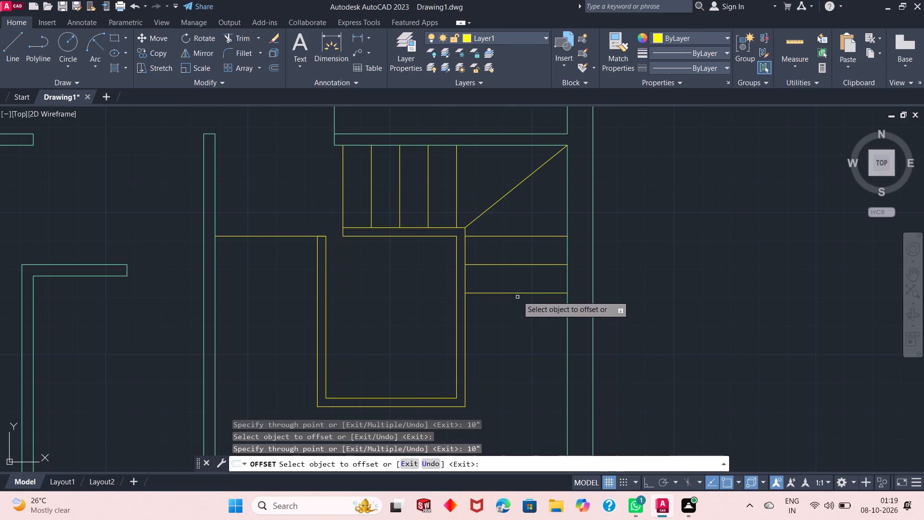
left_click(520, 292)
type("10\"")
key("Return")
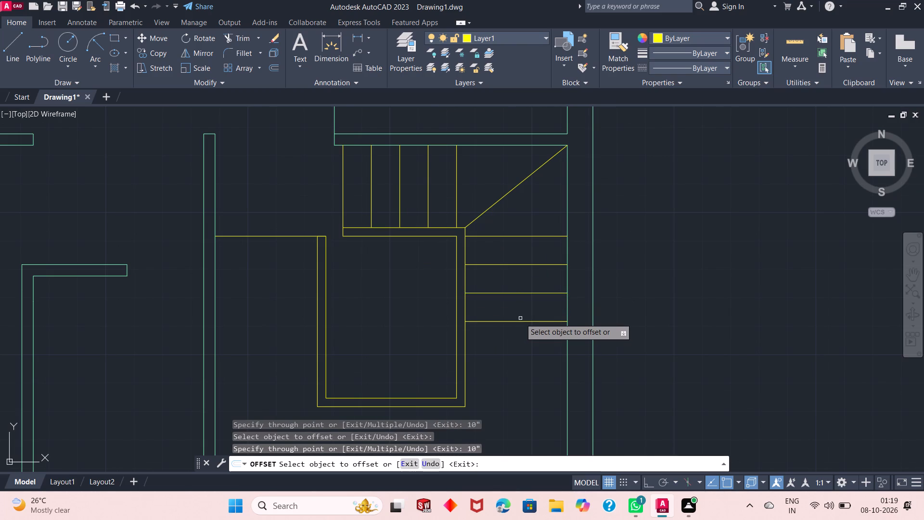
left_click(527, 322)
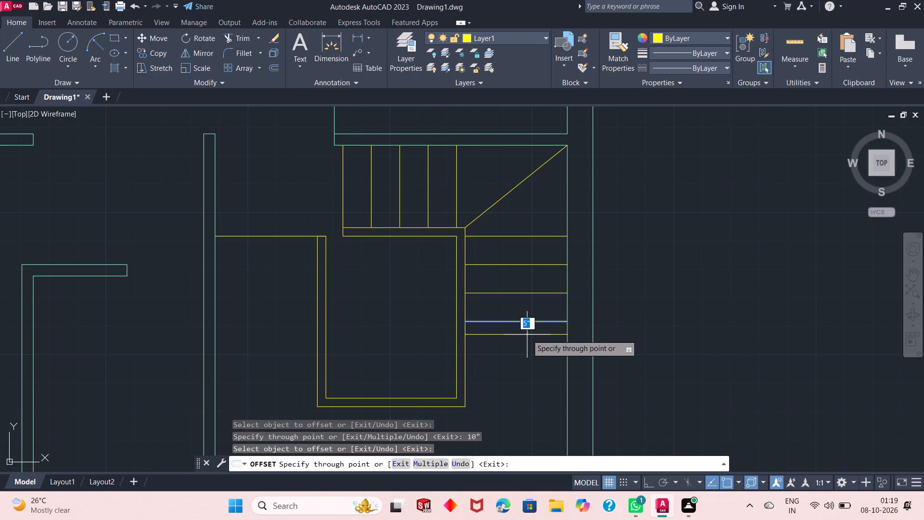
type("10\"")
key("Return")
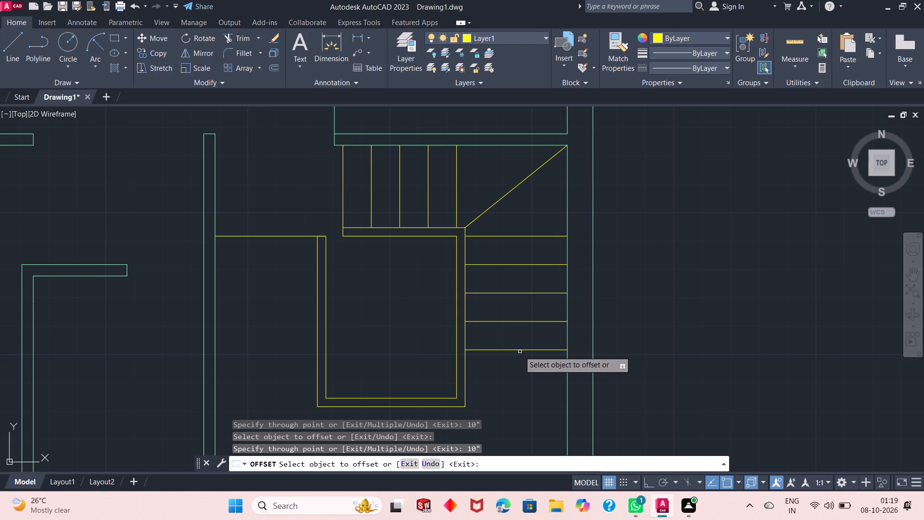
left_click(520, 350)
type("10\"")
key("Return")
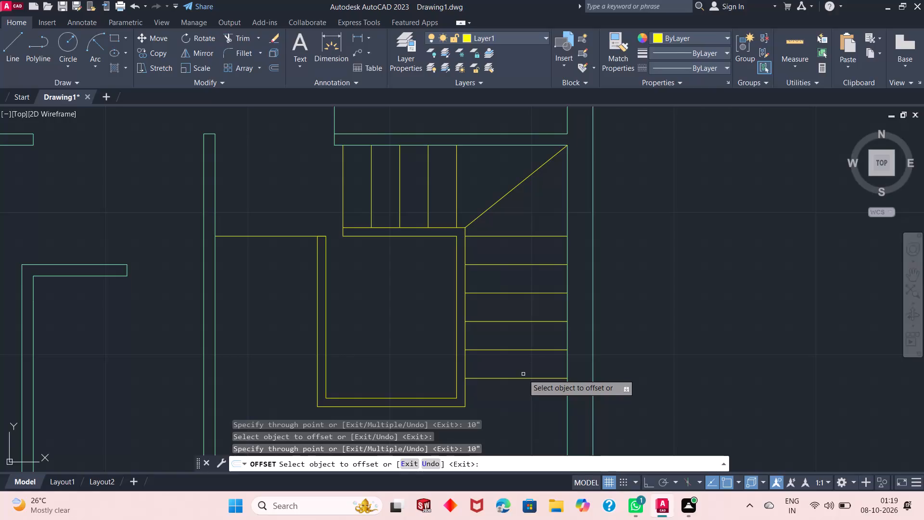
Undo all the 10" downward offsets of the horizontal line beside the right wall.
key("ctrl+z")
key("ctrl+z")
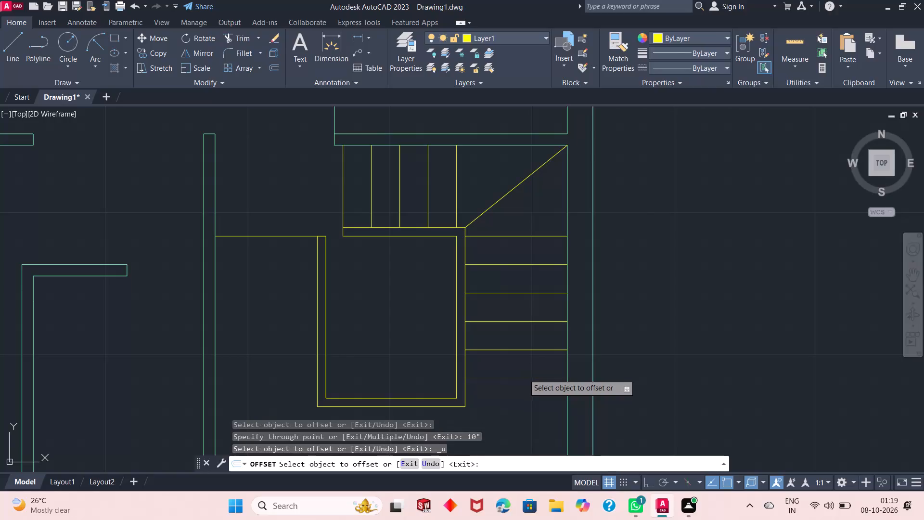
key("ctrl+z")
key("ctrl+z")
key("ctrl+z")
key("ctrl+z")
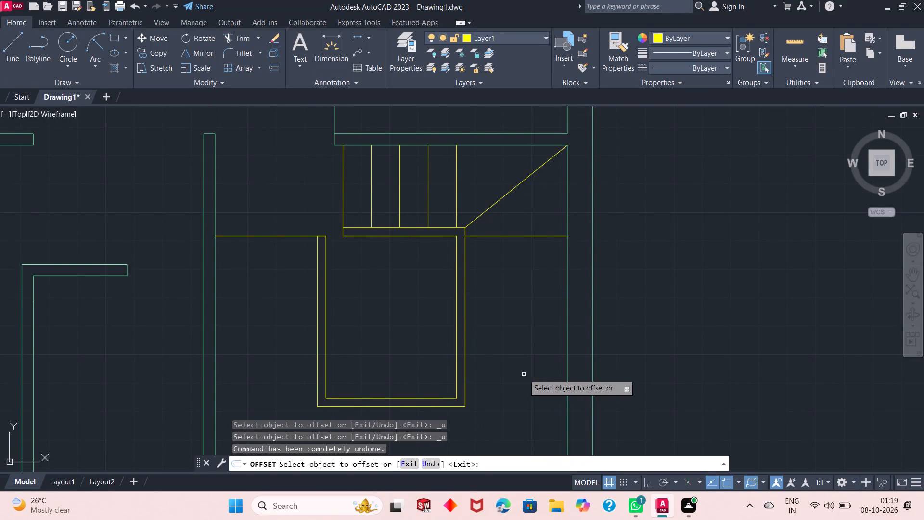
Measure the length of the inner outline's right side with a temporary line from its top corner to its bottom corner.
key("Escape")
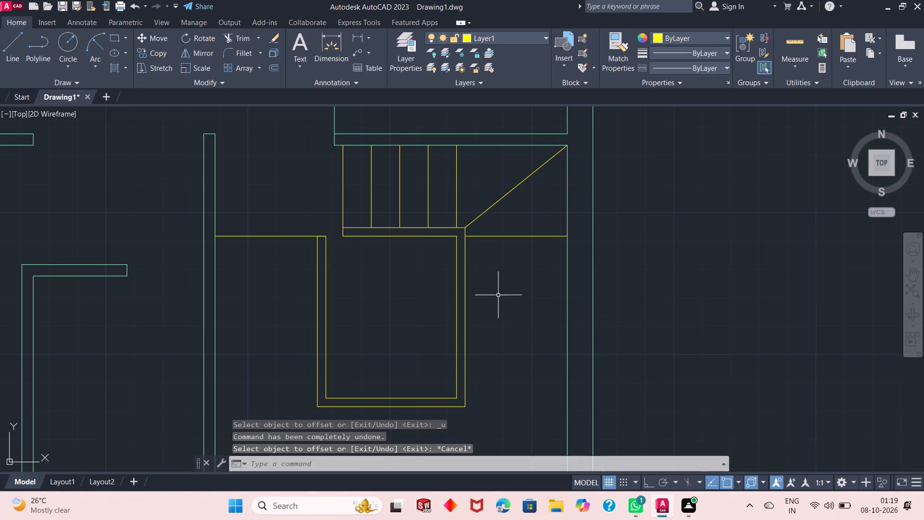
key("Escape")
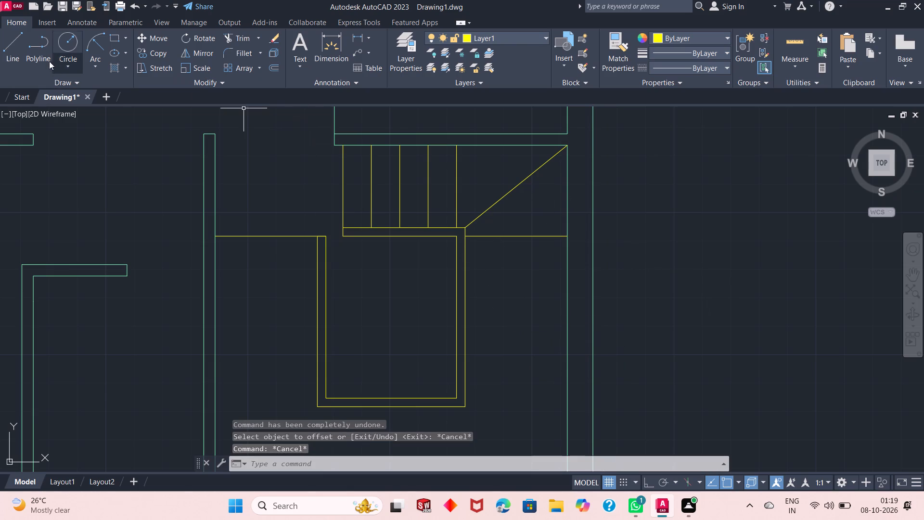
left_click(16, 50)
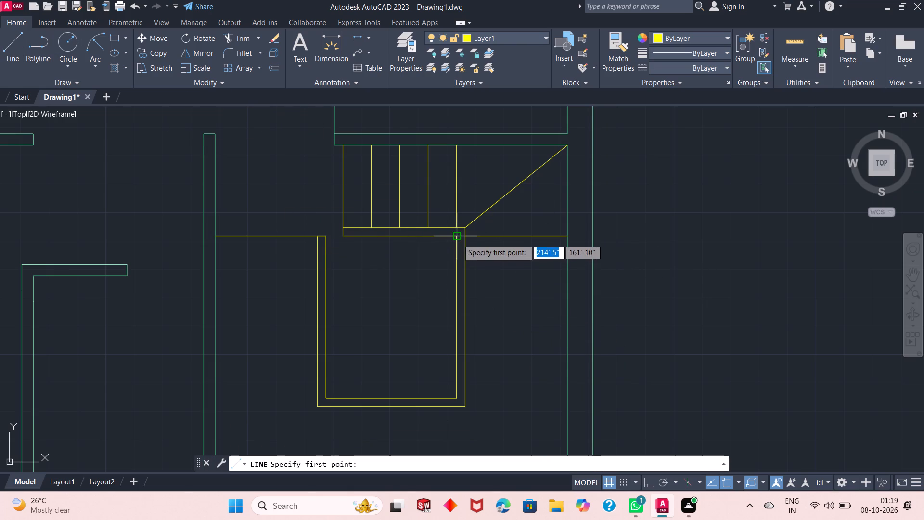
left_click(455, 236)
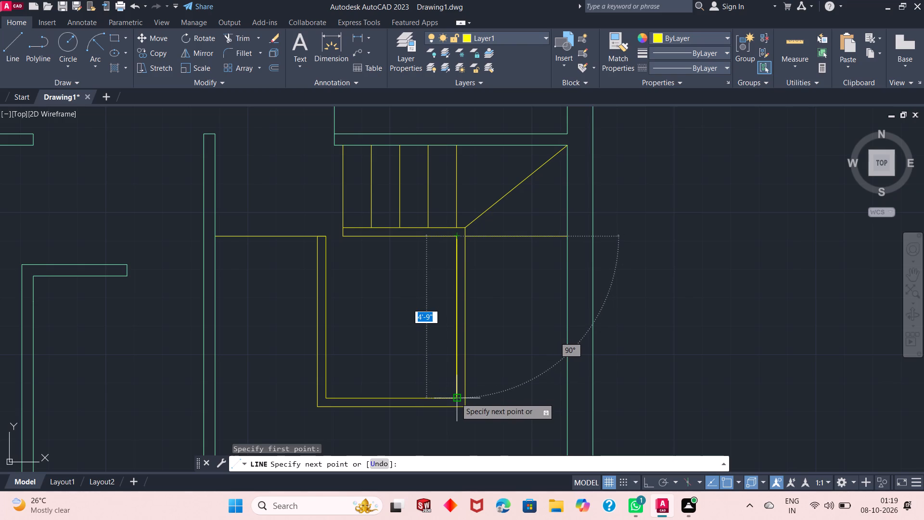
key("Escape")
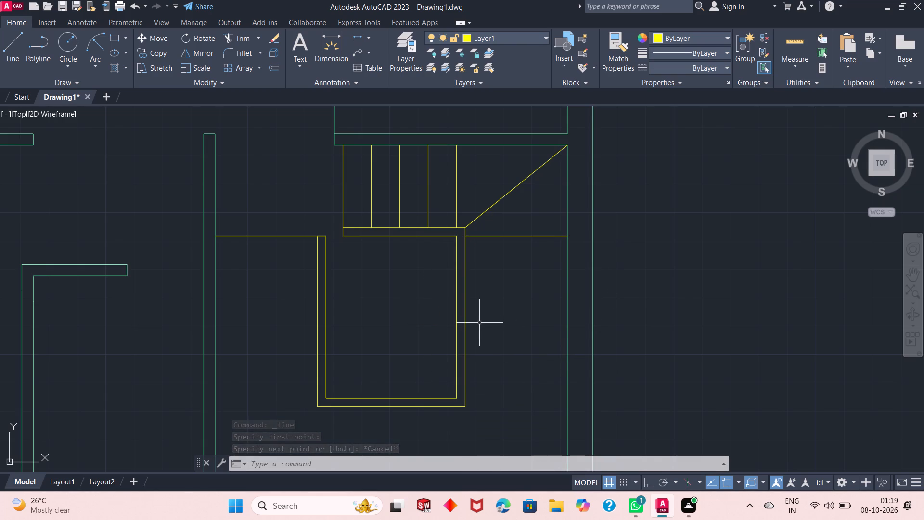
Offset the horizontal line between the outer outline and the right wall downward by 4'9".
scroll(479, 323, "up", 2)
scroll(479, 323, "down", 2)
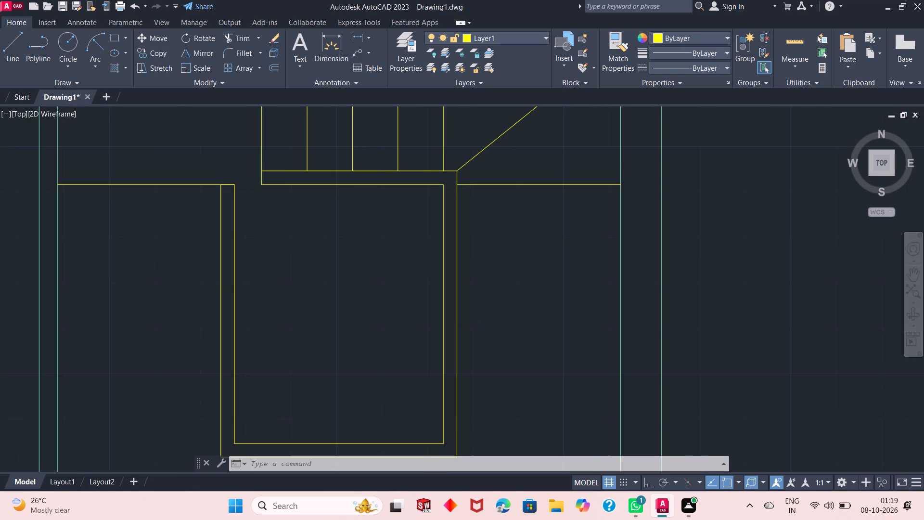
scroll(481, 313, "up", 1)
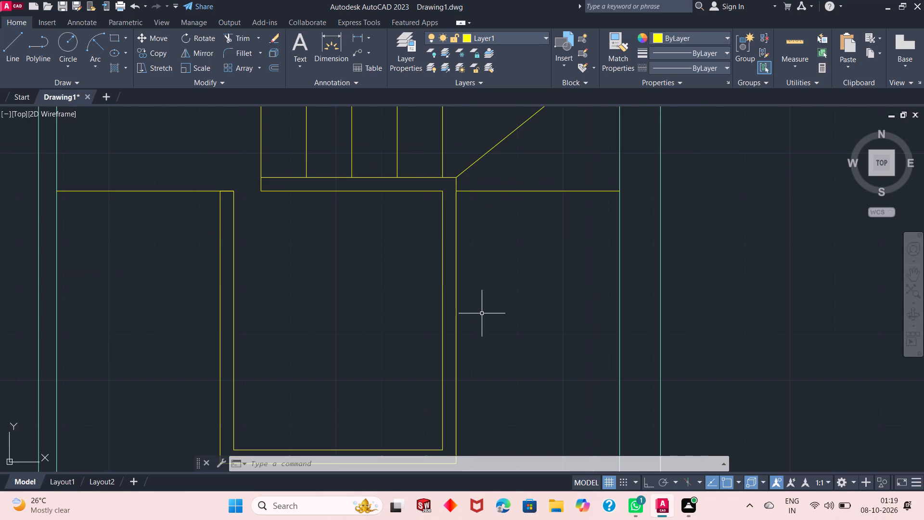
scroll(492, 287, "down", 2)
scroll(492, 287, "up", 1)
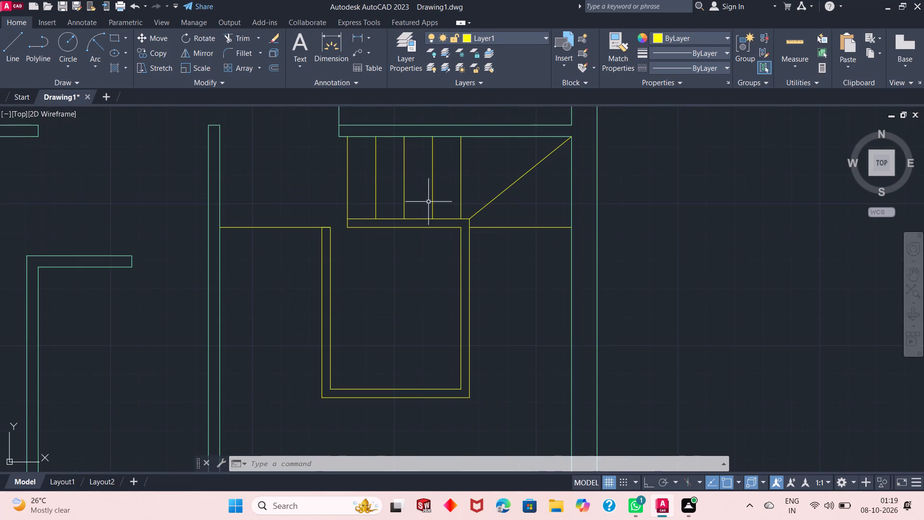
left_click(277, 73)
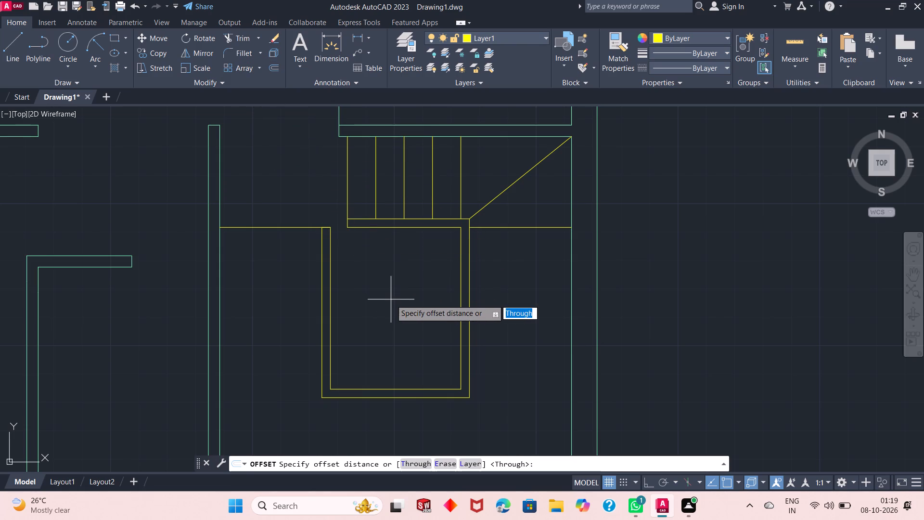
key("space")
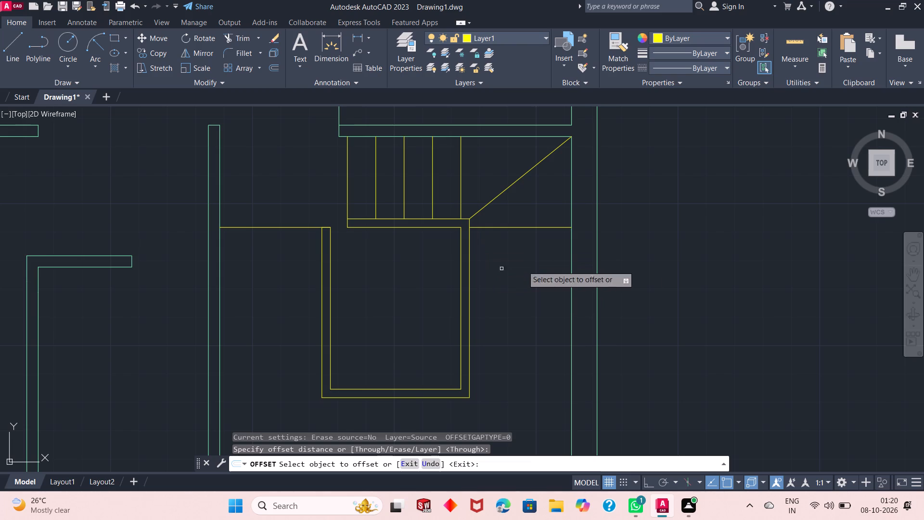
left_click(549, 226)
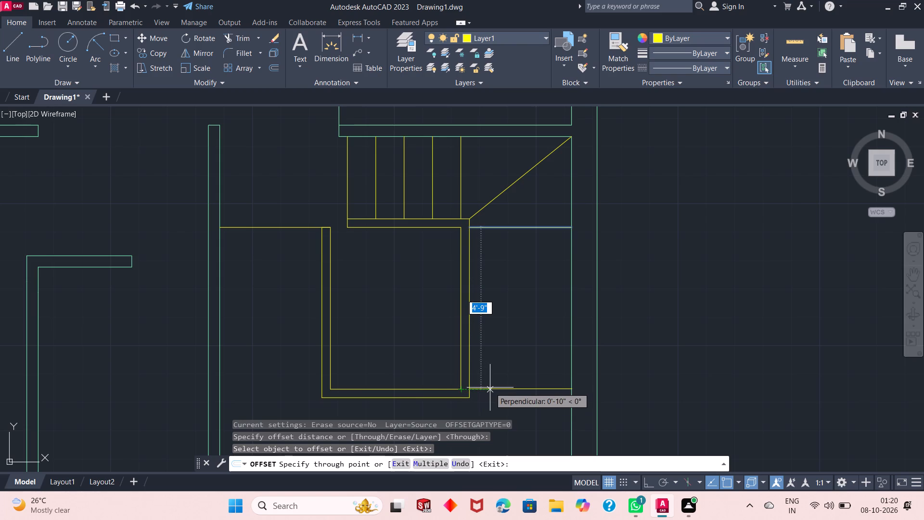
key("4")
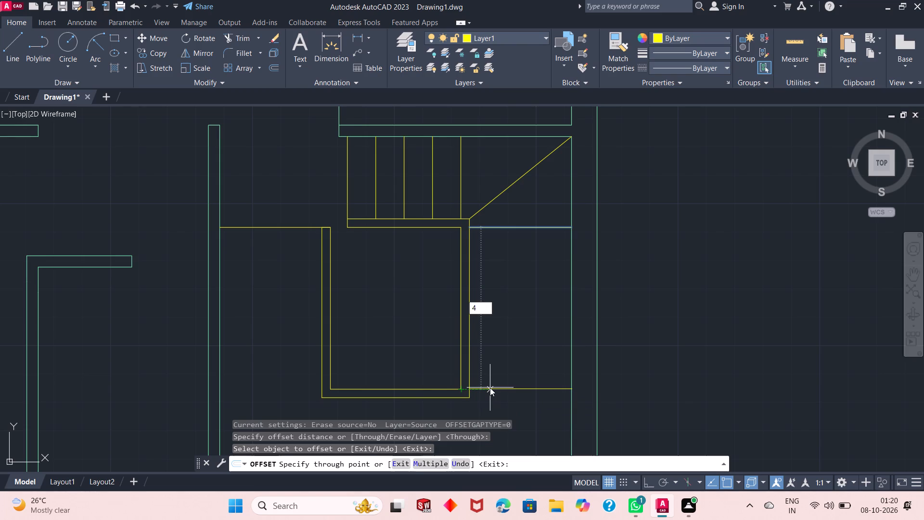
type("'9\"")
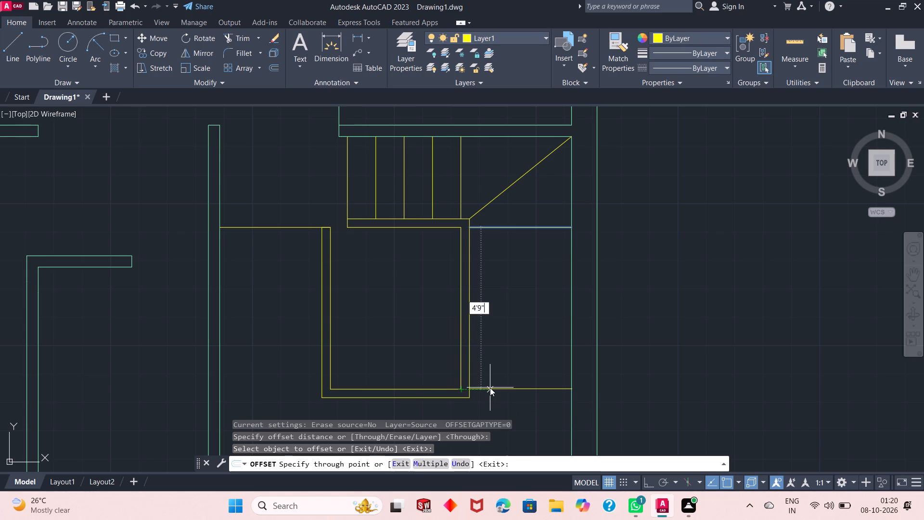
key("Return")
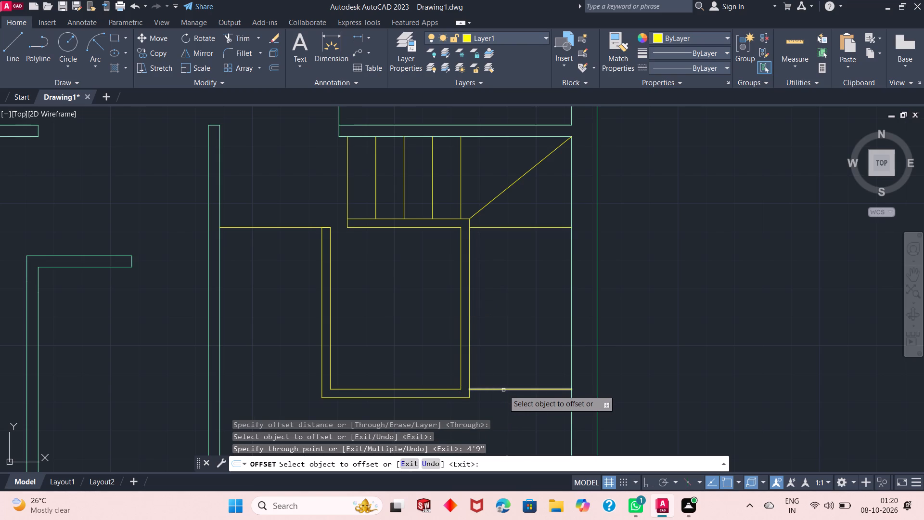
Examine how the new lower line meets the outlines' bottom-right corner and the right wall.
scroll(498, 391, "down", 3)
scroll(502, 390, "up", 3)
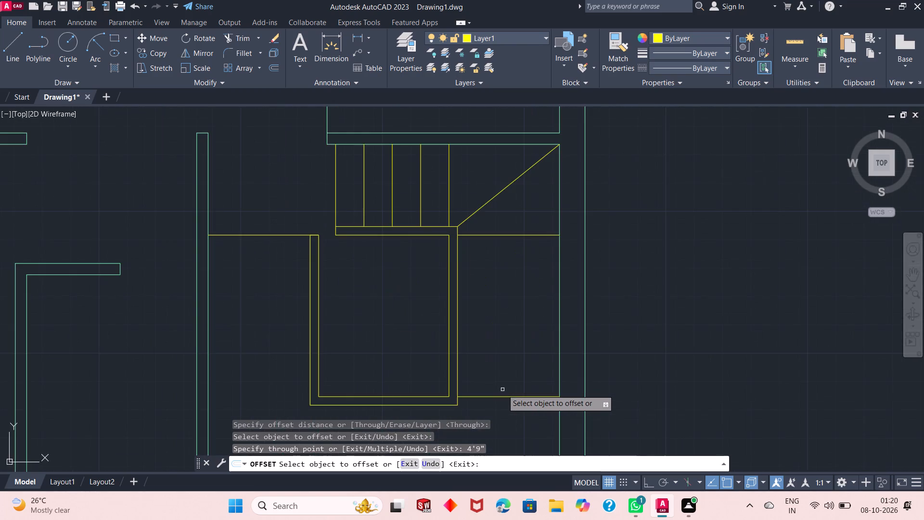
scroll(502, 390, "up", 2)
scroll(503, 389, "down", 1)
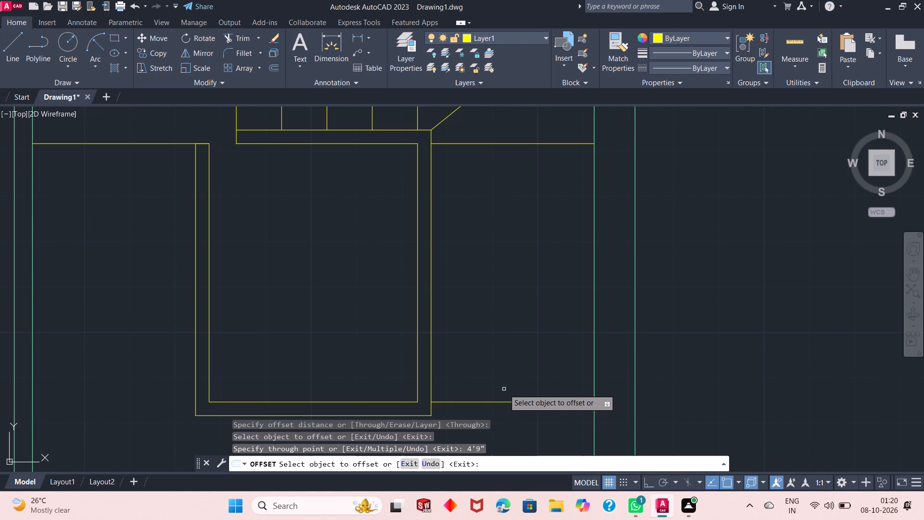
scroll(429, 393, "down", 1)
scroll(429, 396, "up", 5)
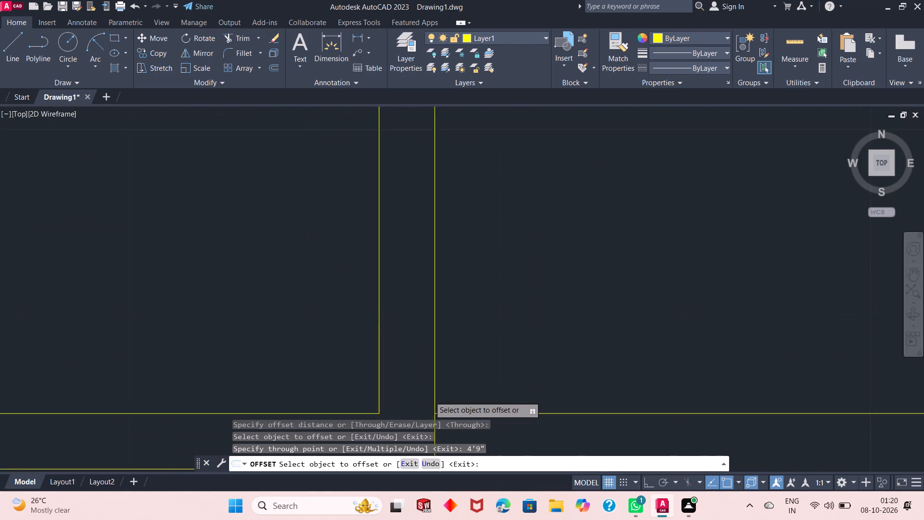
scroll(423, 397, "down", 1)
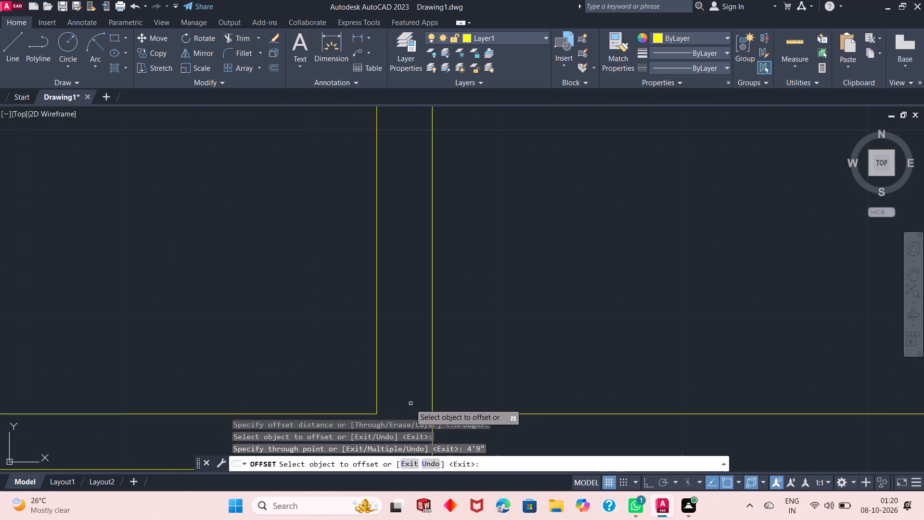
scroll(414, 363, "down", 1)
key("Escape")
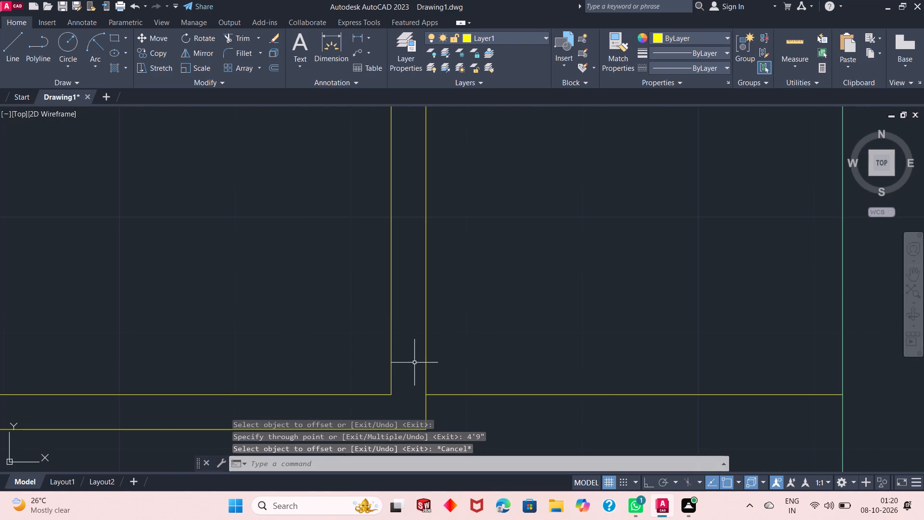
scroll(474, 405, "down", 1)
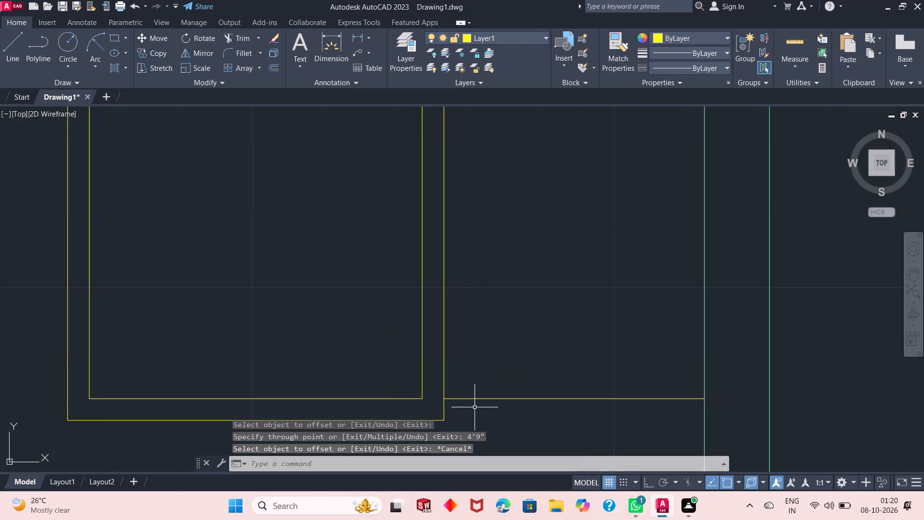
scroll(475, 408, "down", 2)
scroll(517, 329, "up", 1)
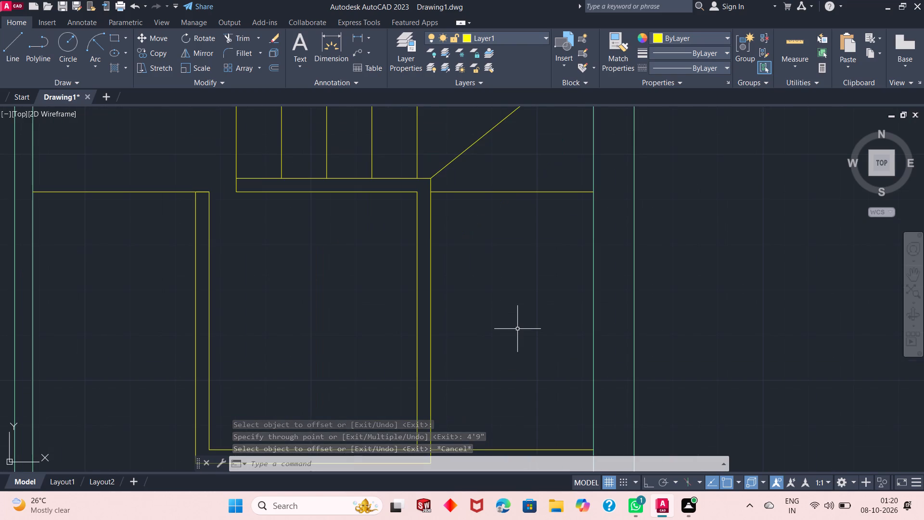
scroll(517, 329, "down", 1)
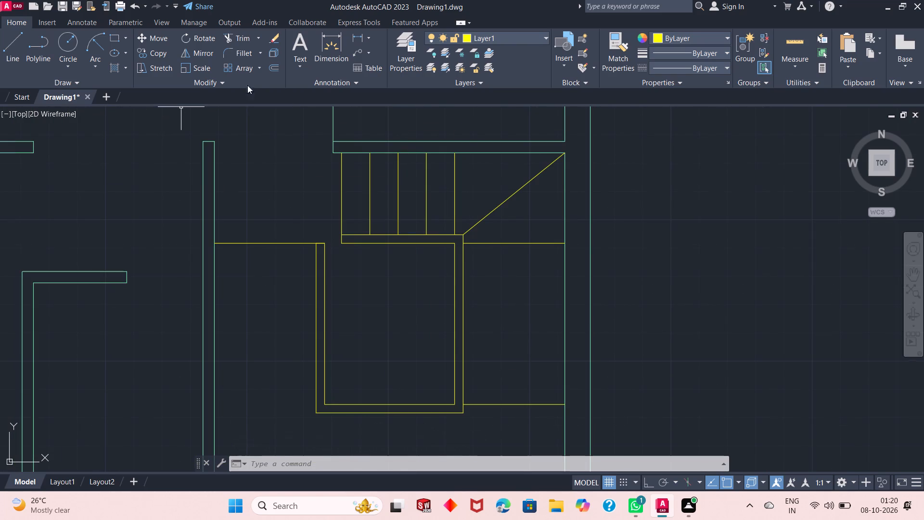
Offset the upper horizontal line beside the right wall downward four times, each line 11.5" below the previous one.
left_click(274, 68)
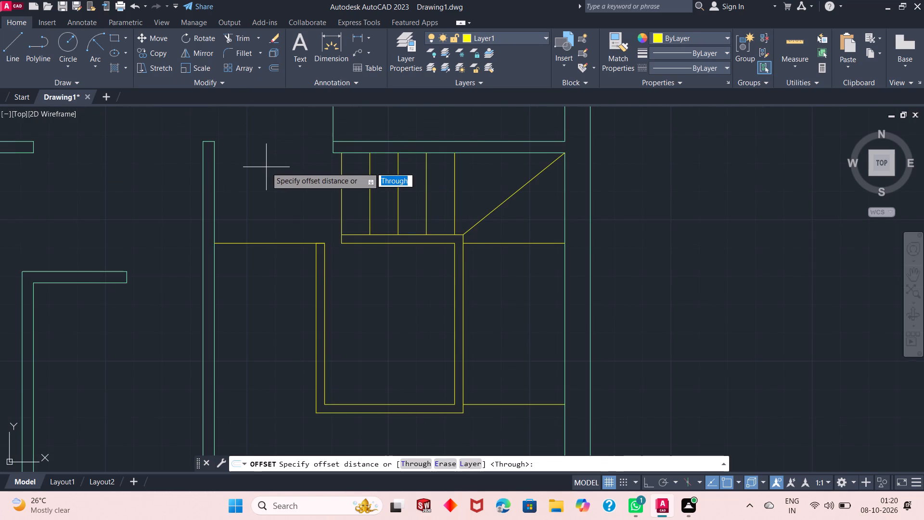
key("Return")
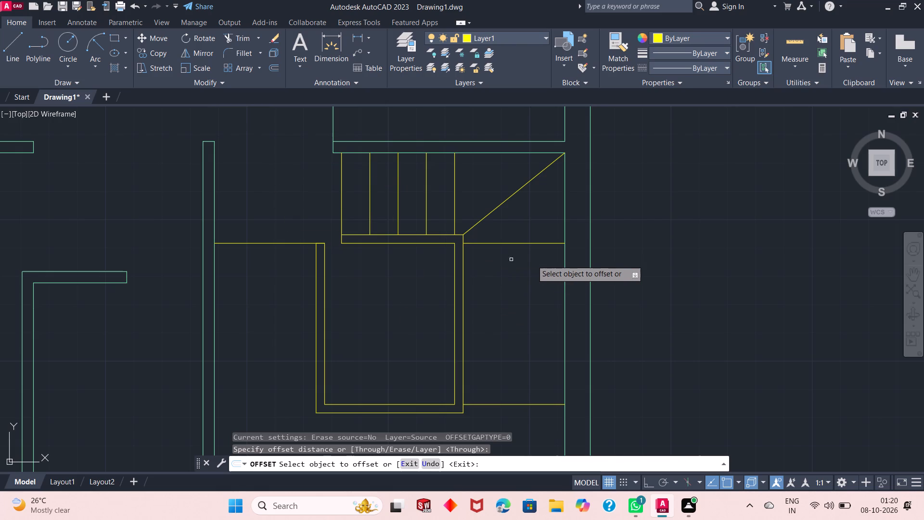
left_click(501, 242)
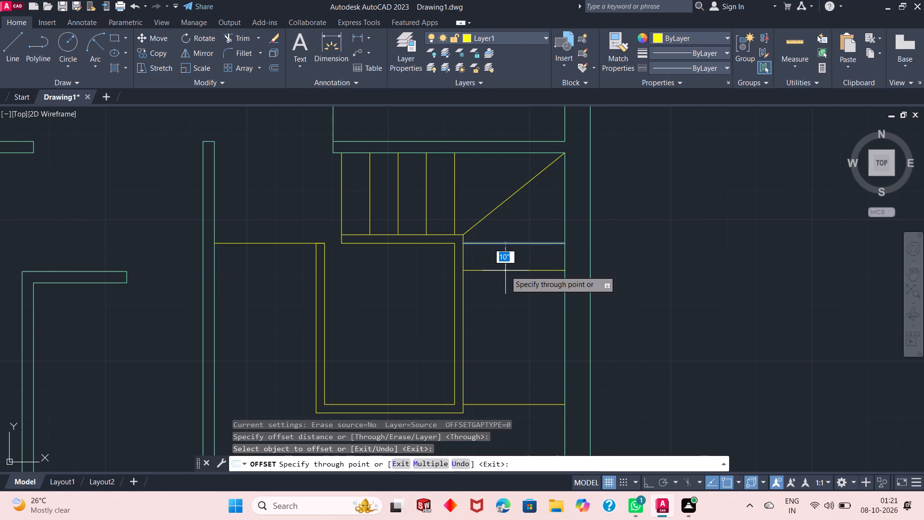
type("11.5\"")
key("Return")
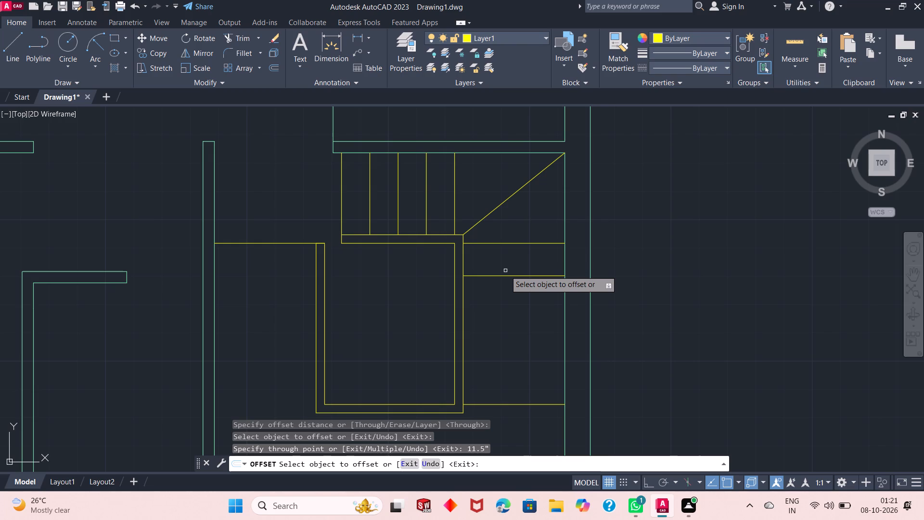
left_click(510, 276)
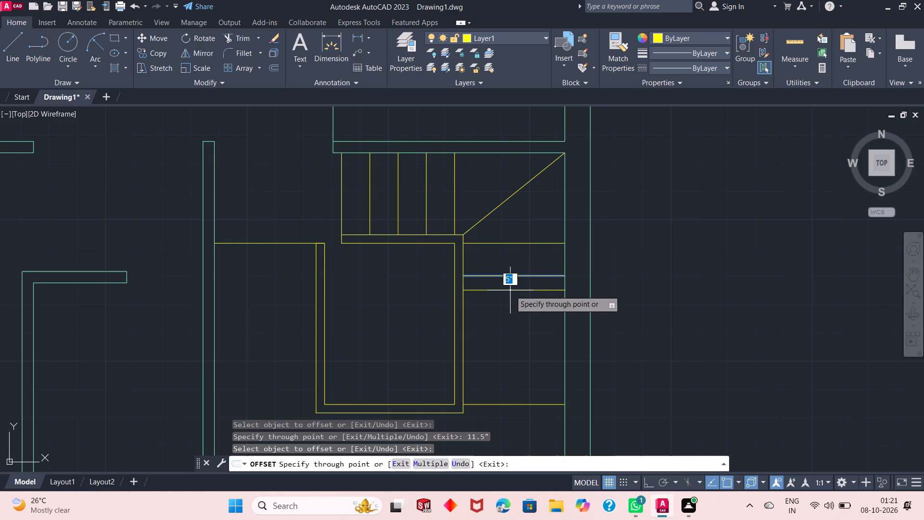
type("11.5\"")
key("Return")
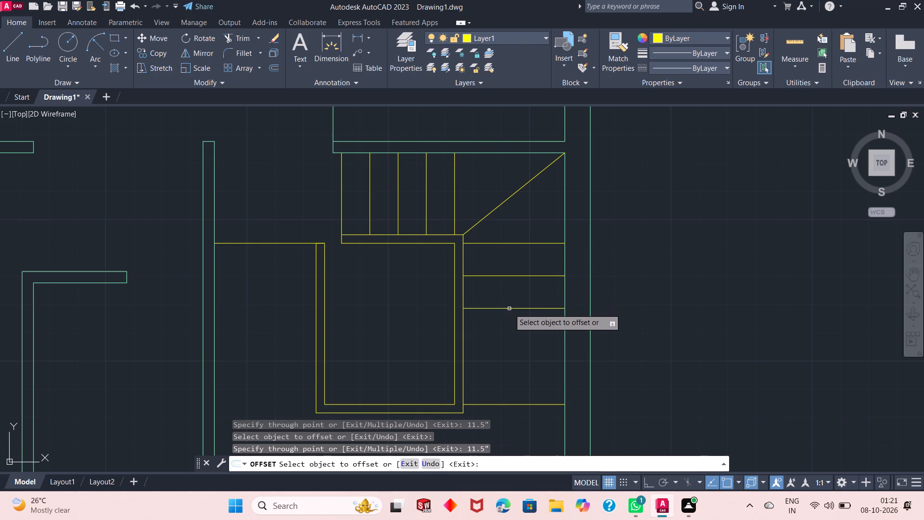
left_click(510, 310)
type("11.")
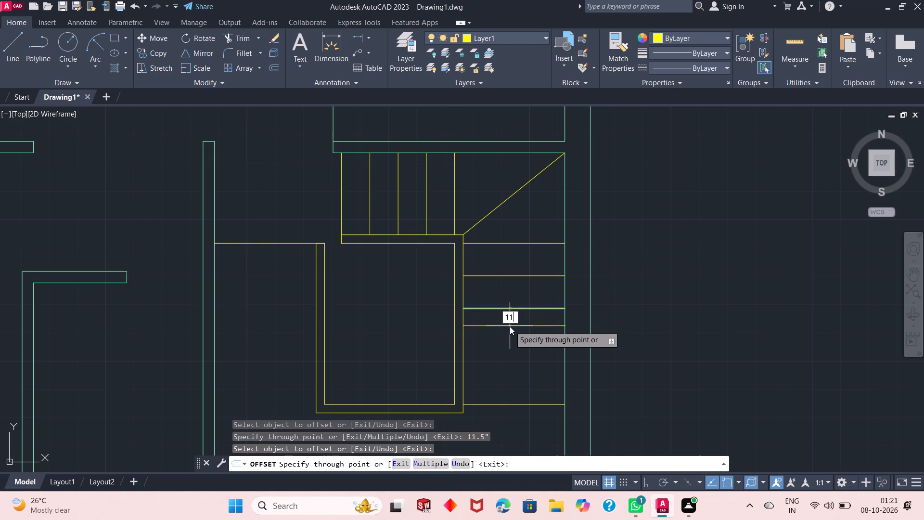
type("5\"")
key("Return")
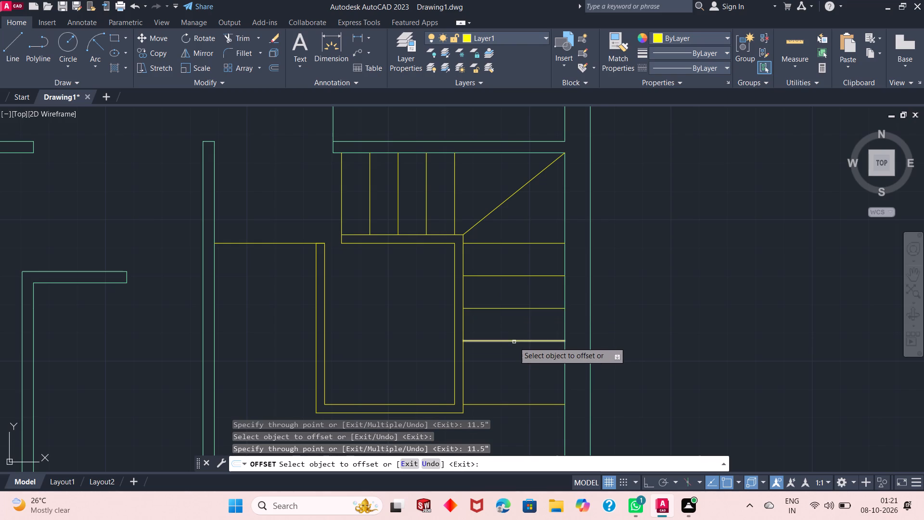
left_click(514, 342)
type("11.5\"")
key("Return")
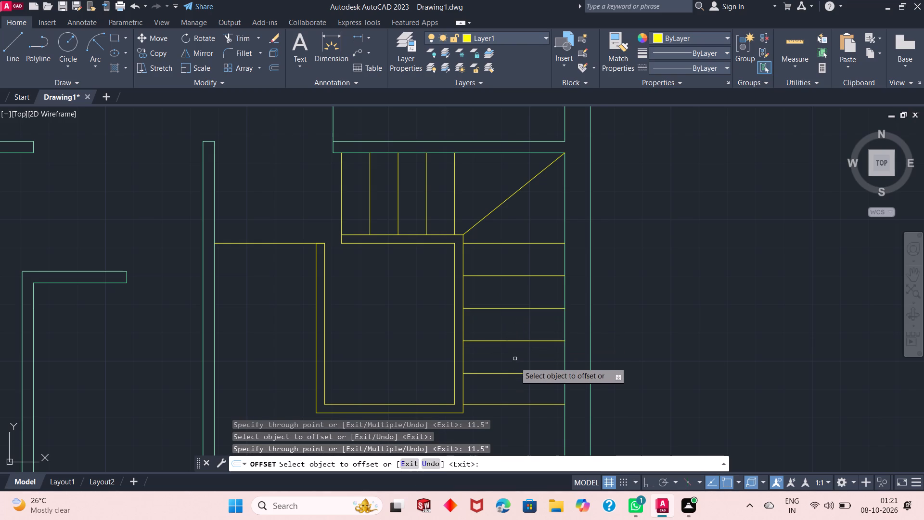
left_click(515, 373)
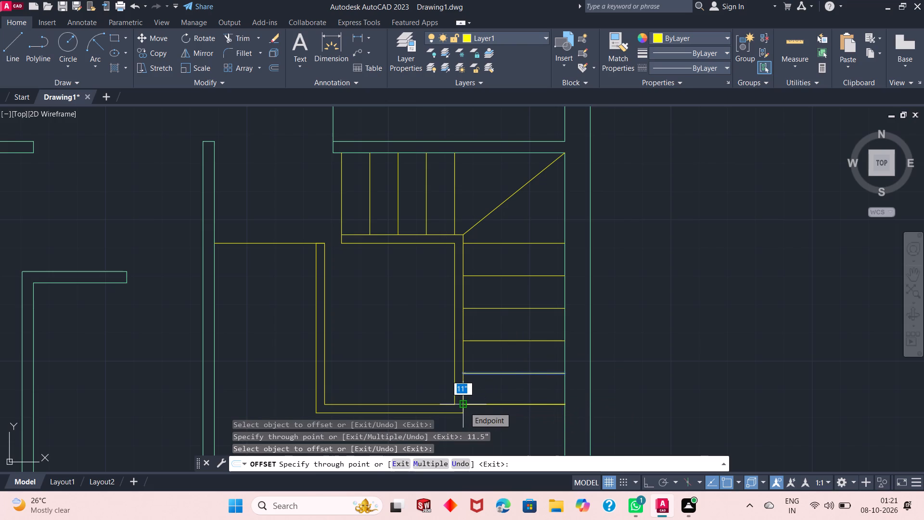
key("Escape")
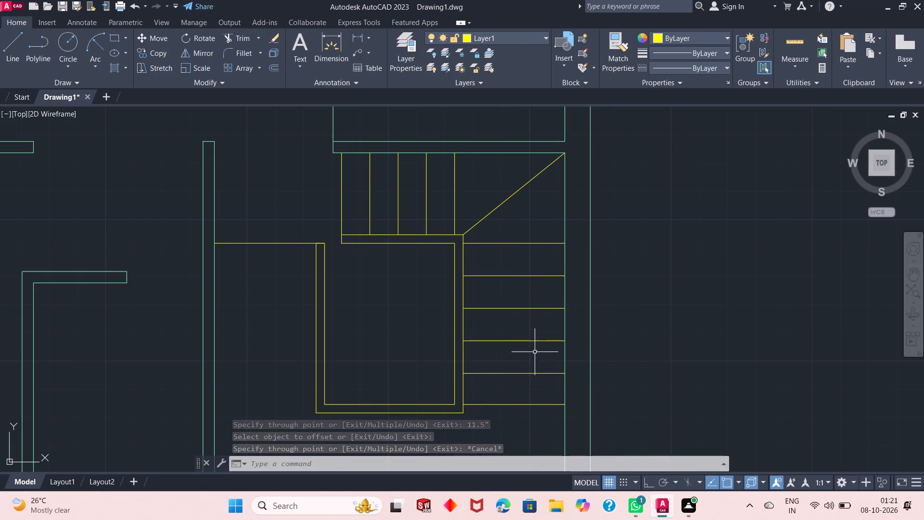
Measure the spacing between the two lowest lines of the right flight with a temporary vertical line between their midpoints.
scroll(327, 196, "up", 1)
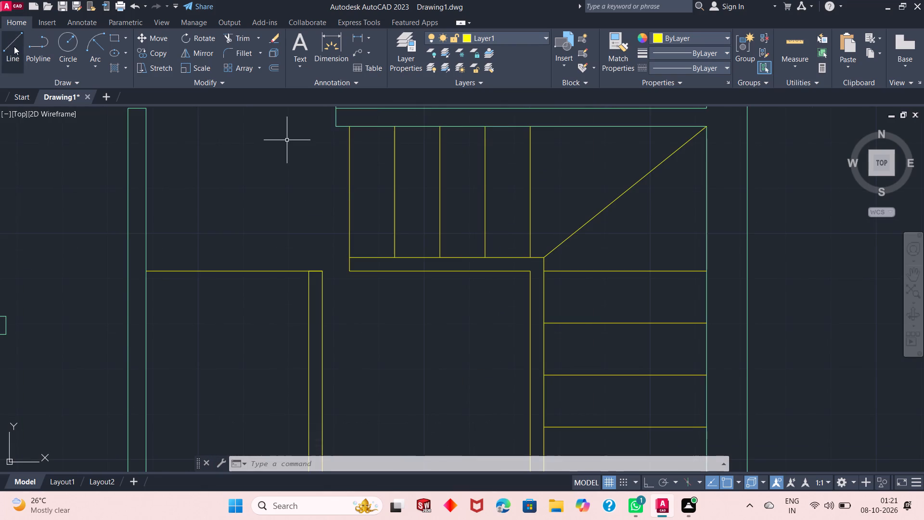
left_click(13, 47)
scroll(551, 299, "down", 2)
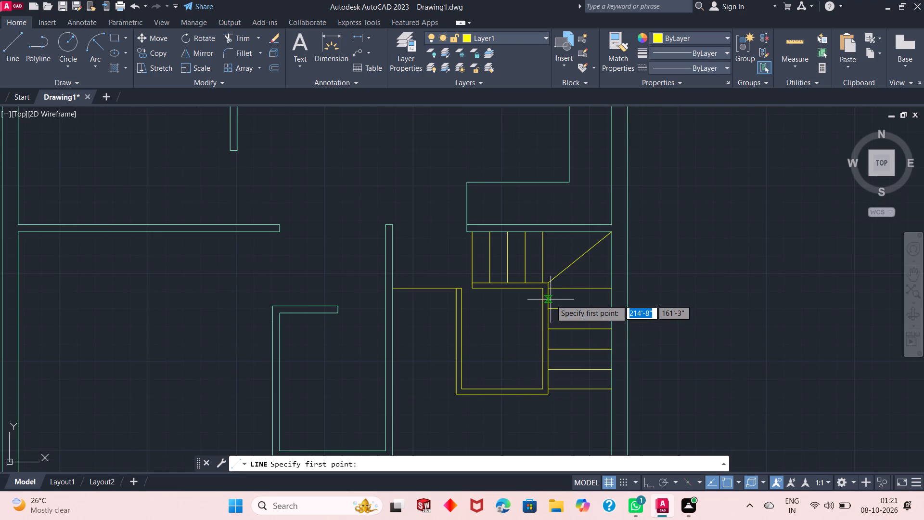
scroll(647, 385, "up", 2)
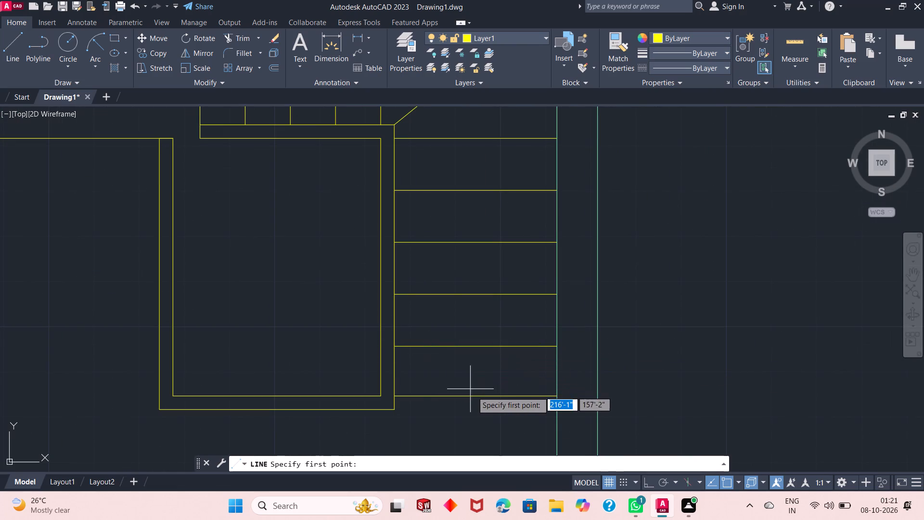
left_click(478, 395)
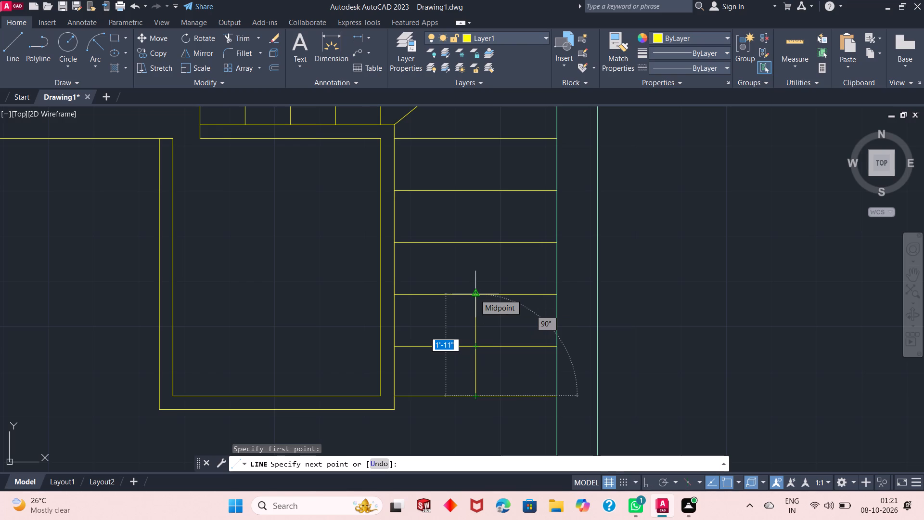
left_click(474, 347)
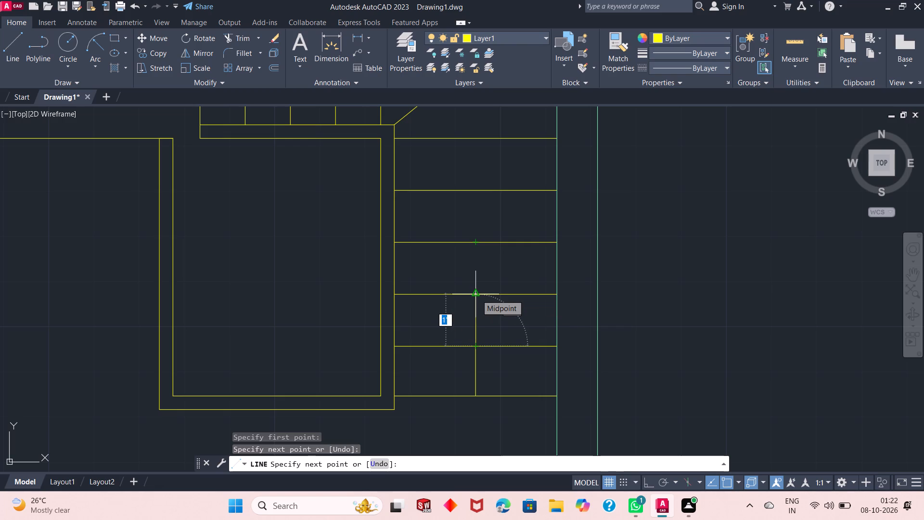
key("Escape")
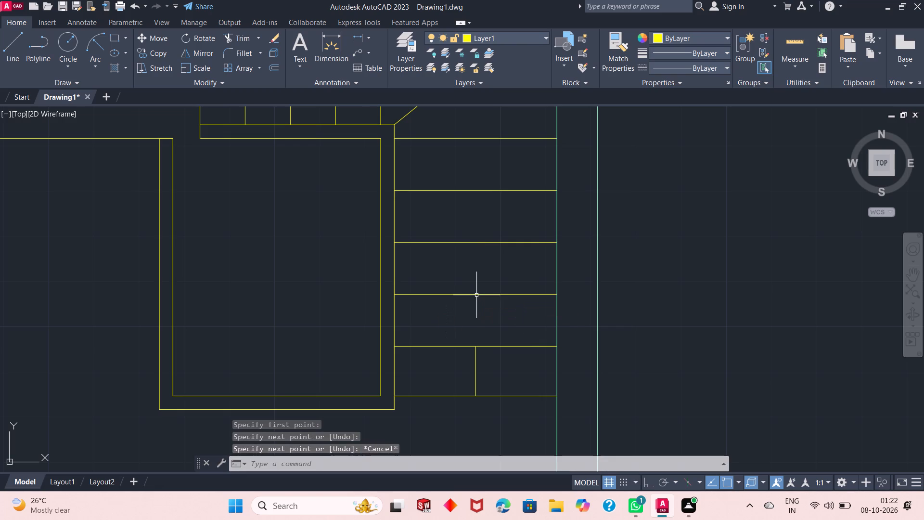
key("ctrl+z")
Measure the spacing between the two uppermost horizontal lines of the right flight from midpoint to midpoint.
scroll(477, 304, "down", 2)
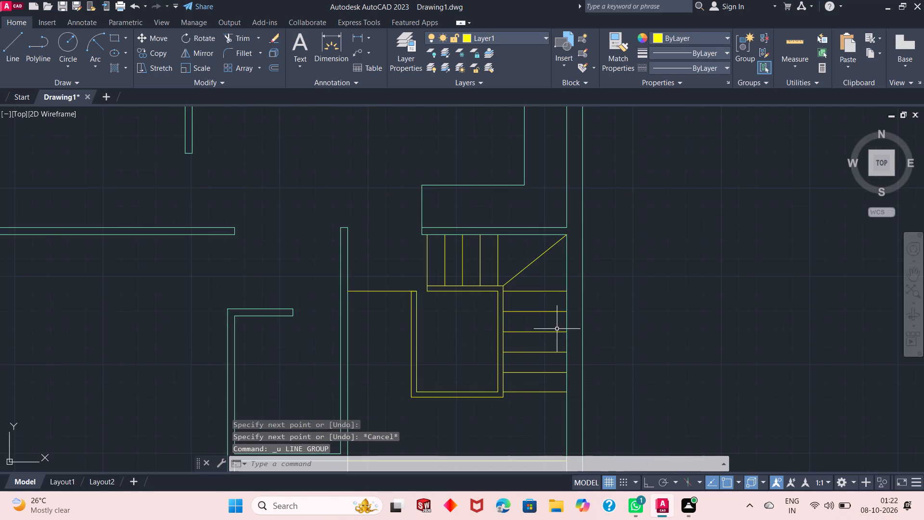
scroll(556, 320, "up", 3)
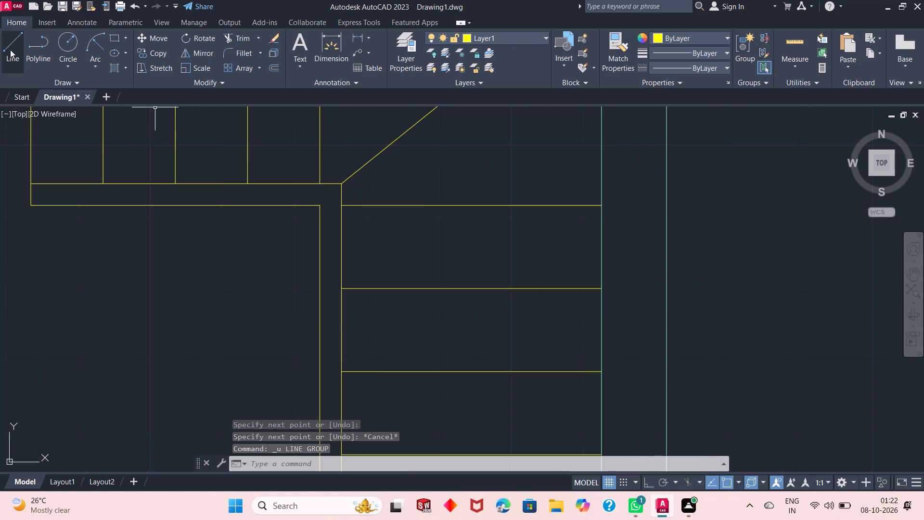
left_click(15, 49)
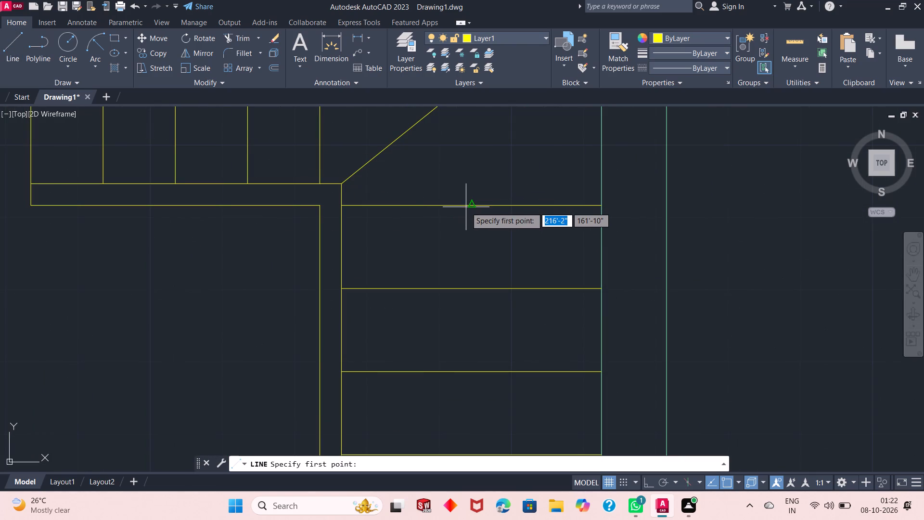
left_click(473, 208)
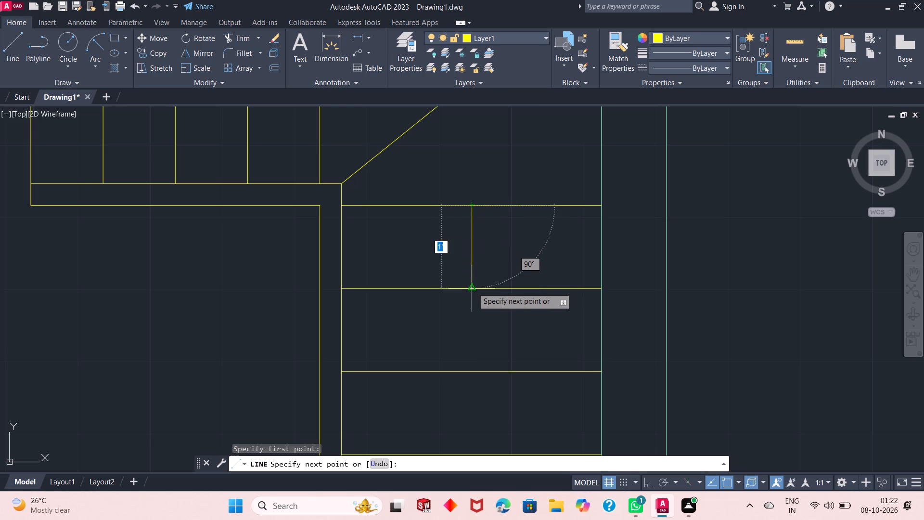
key("Escape")
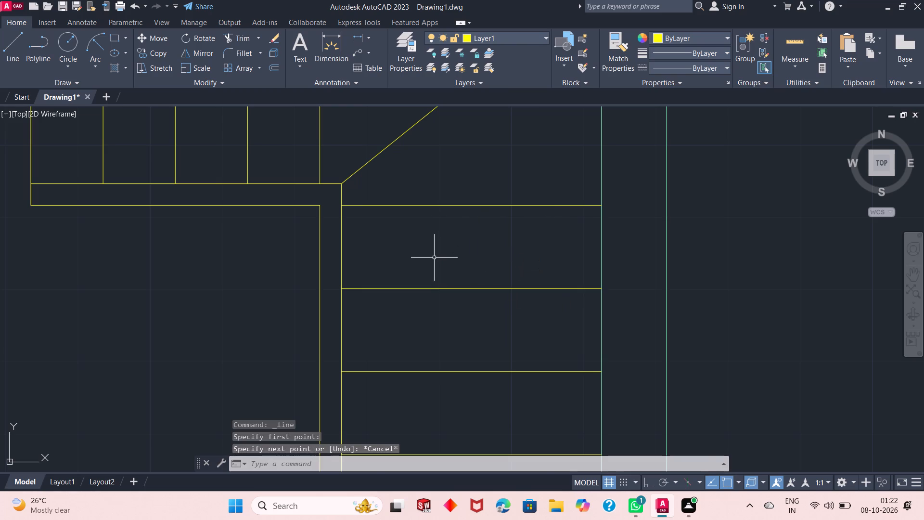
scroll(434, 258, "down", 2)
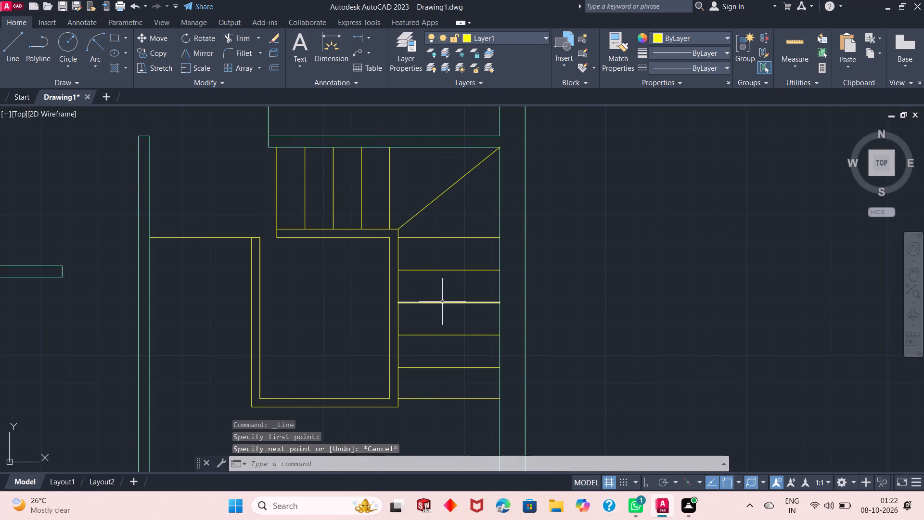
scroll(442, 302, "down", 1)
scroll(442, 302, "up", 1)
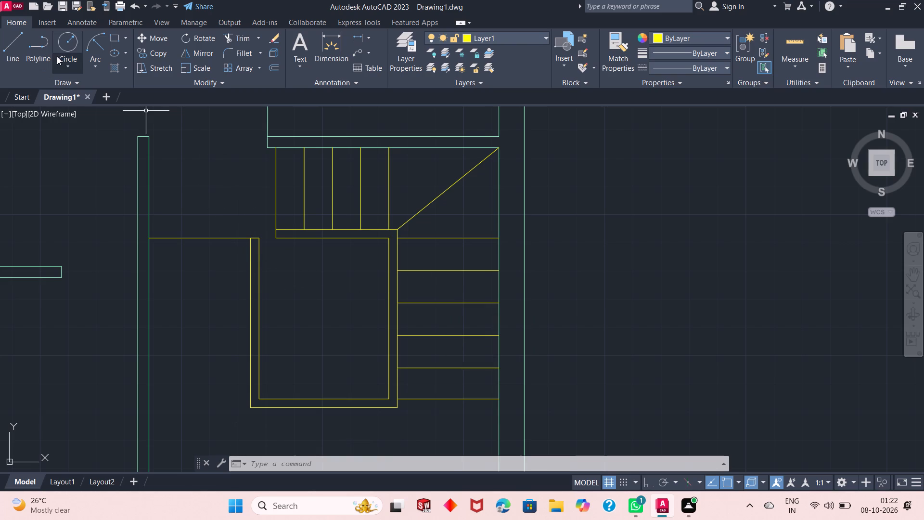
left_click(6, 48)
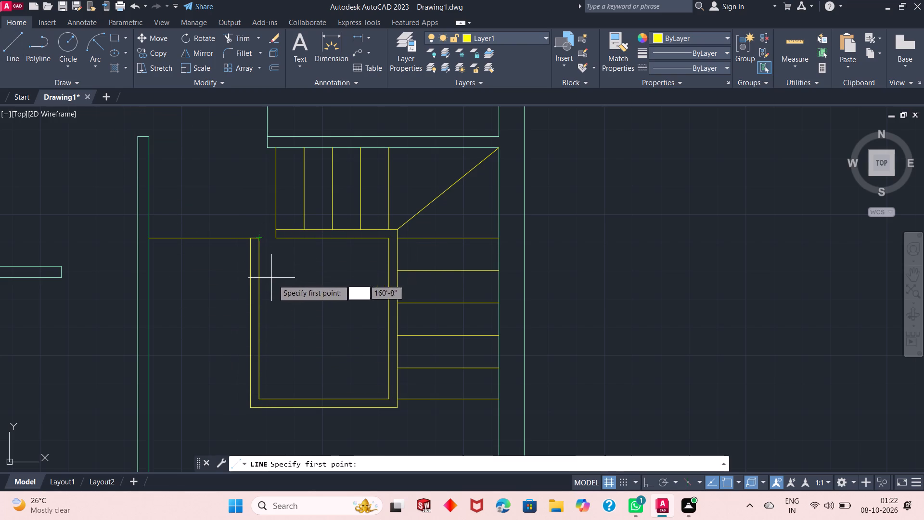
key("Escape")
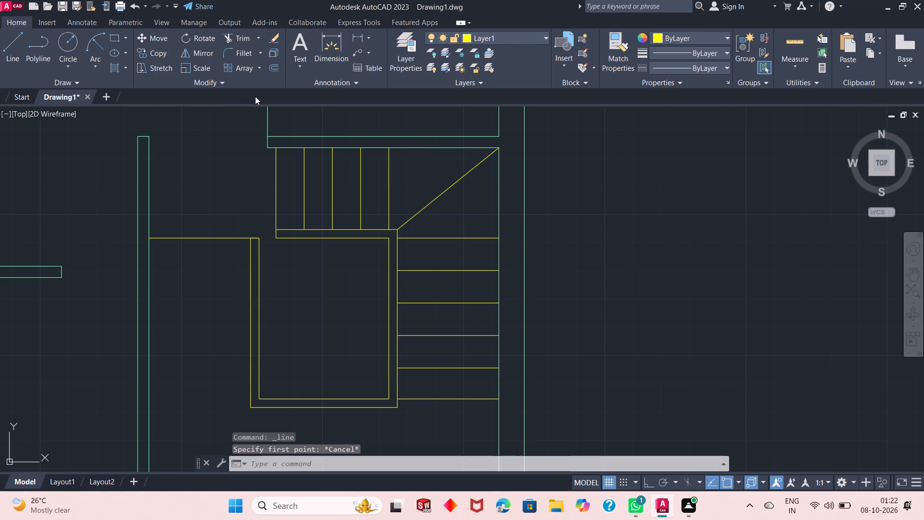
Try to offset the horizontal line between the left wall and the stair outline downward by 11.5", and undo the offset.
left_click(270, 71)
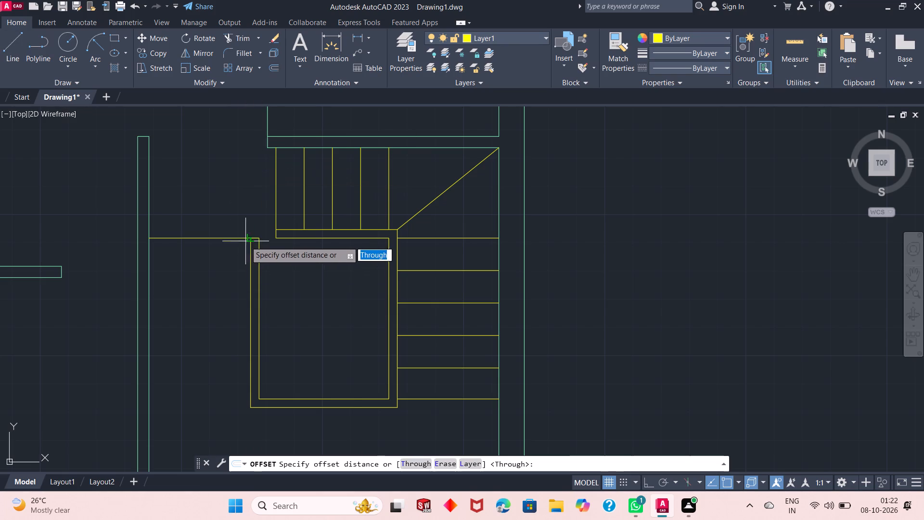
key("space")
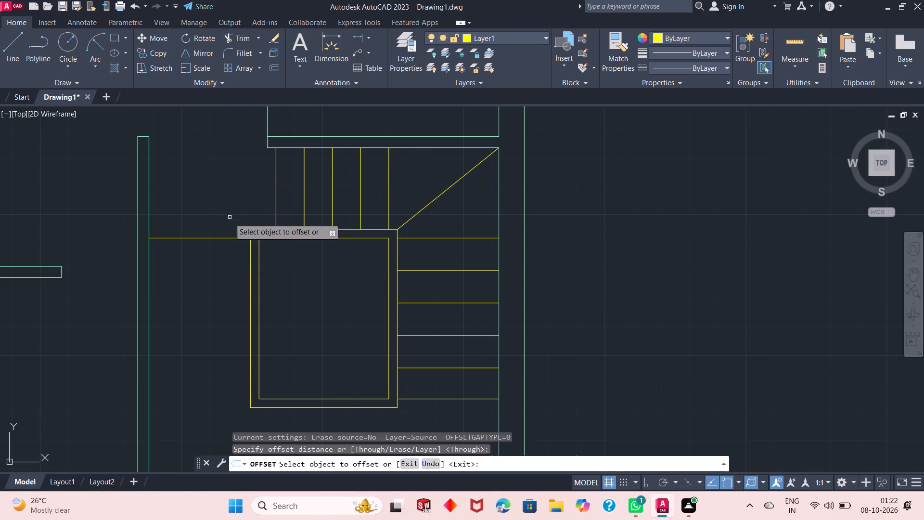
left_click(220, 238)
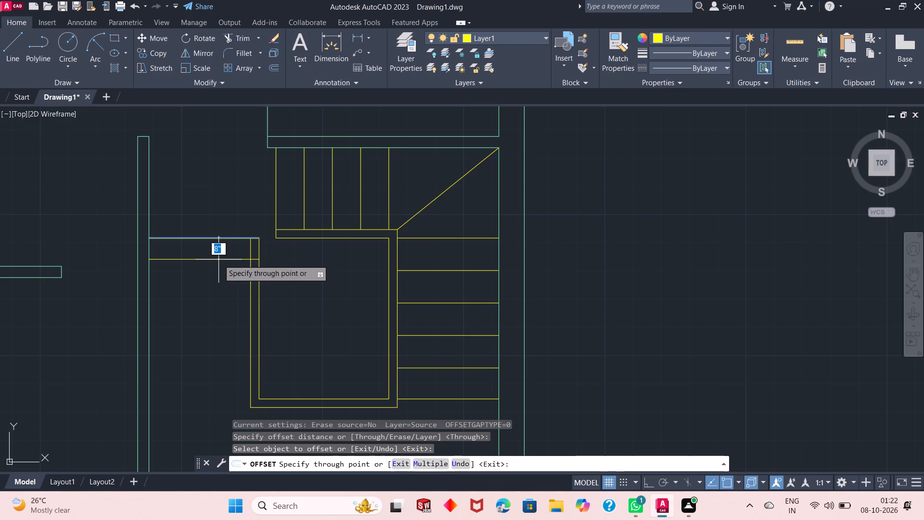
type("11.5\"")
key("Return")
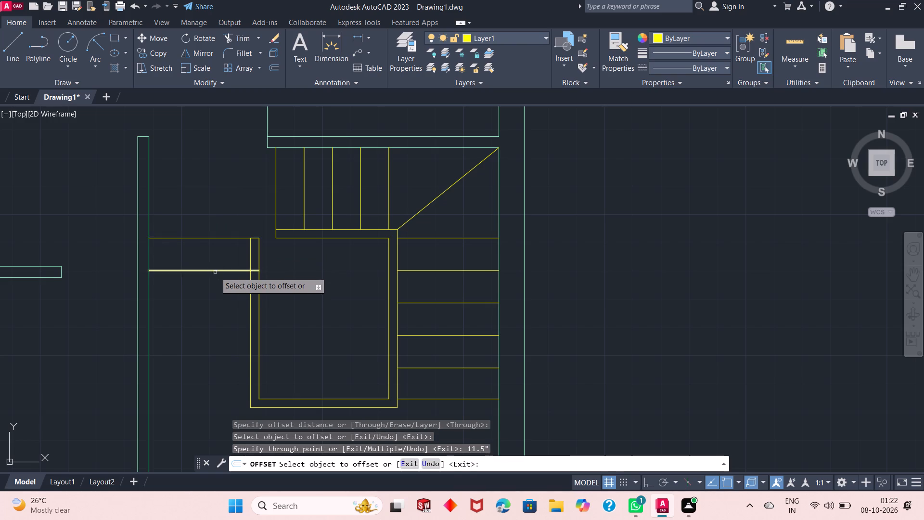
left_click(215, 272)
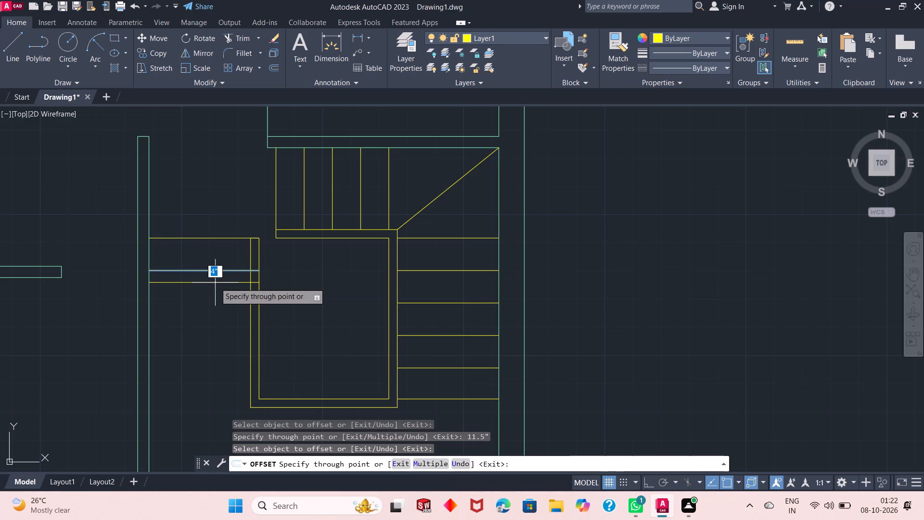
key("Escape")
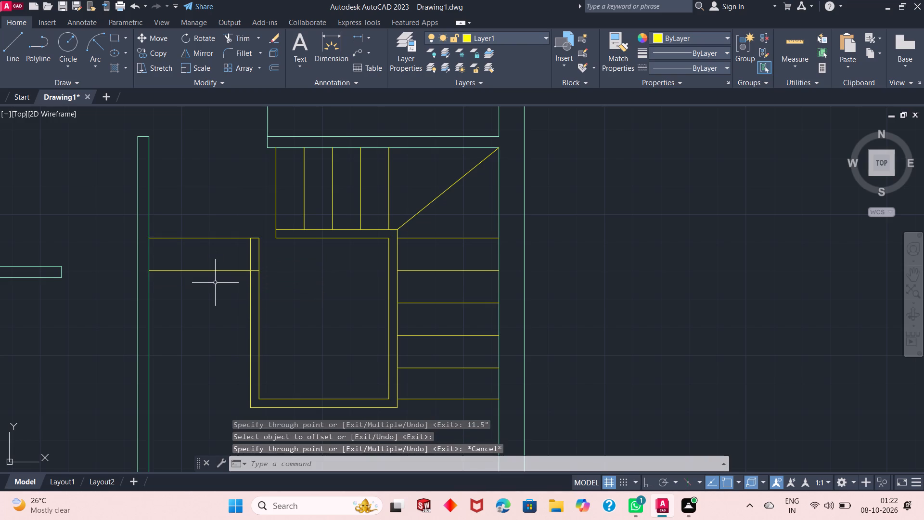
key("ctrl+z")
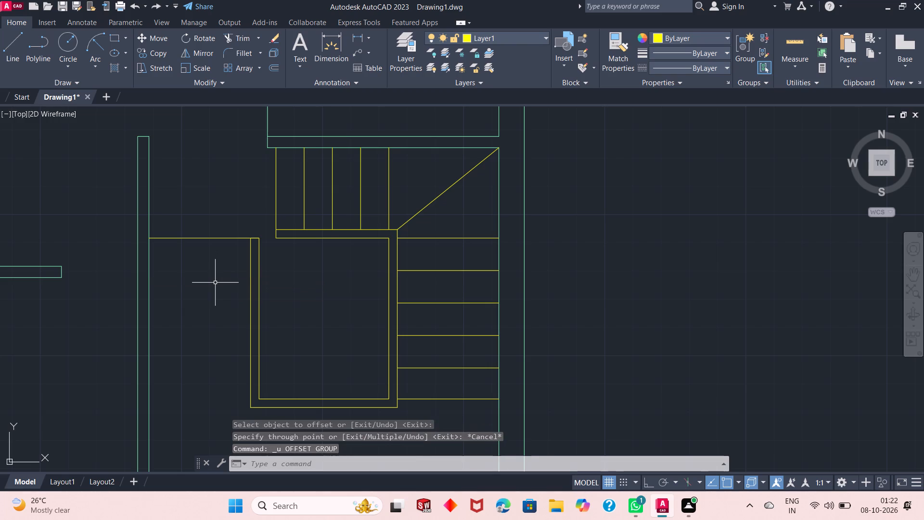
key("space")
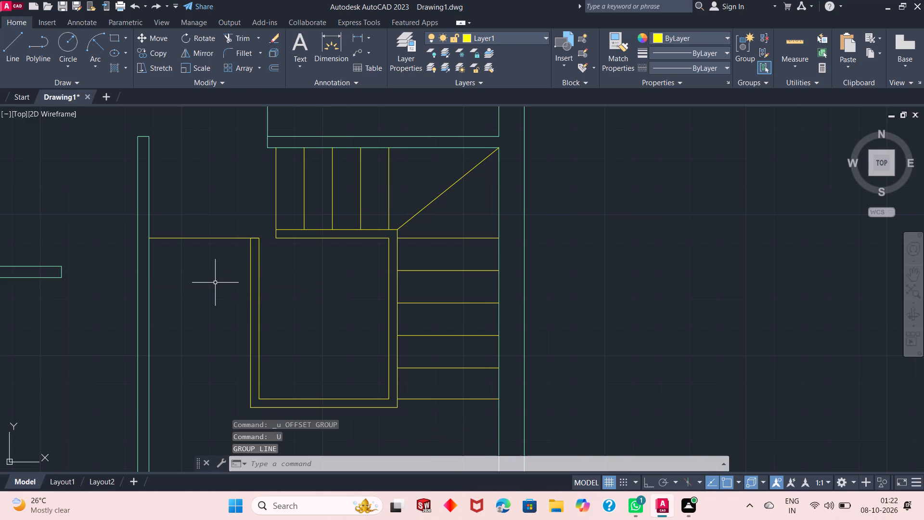
Offset the horizontal line between the left wall and the stair outline downward by 4'9".
left_click(271, 67)
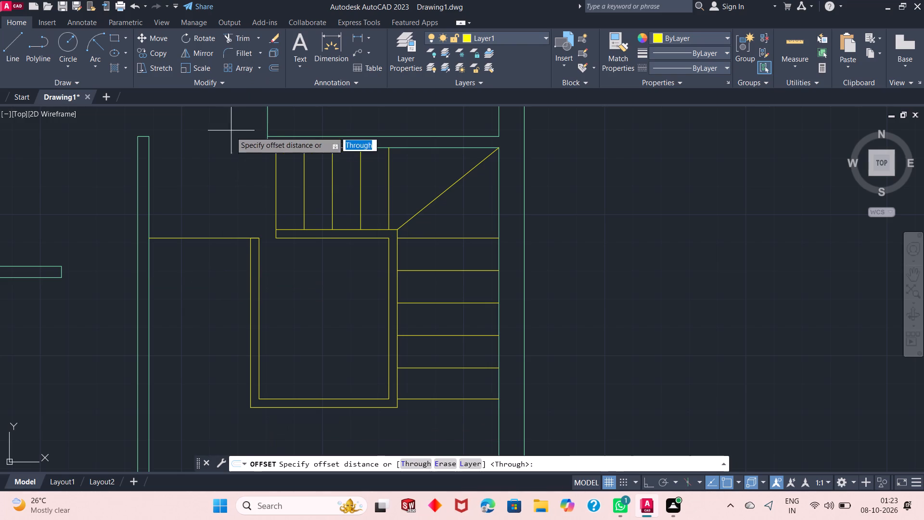
key("space")
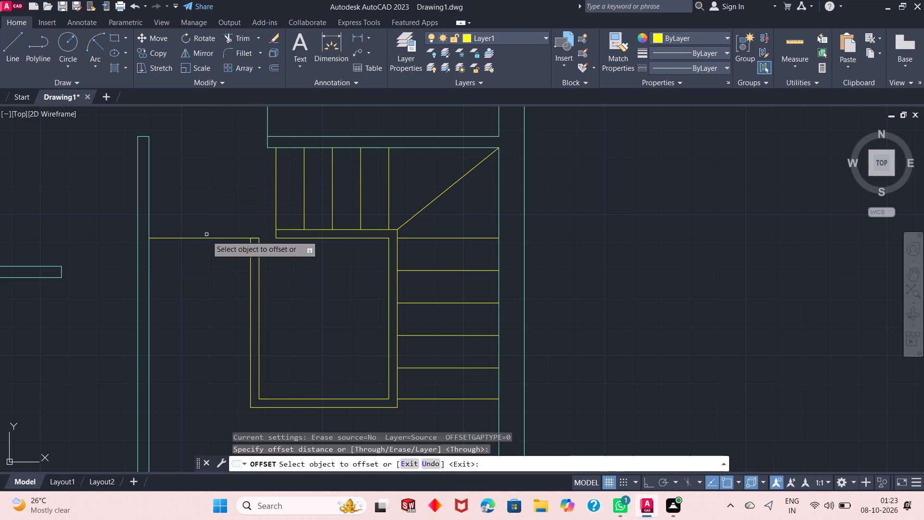
left_click(206, 237)
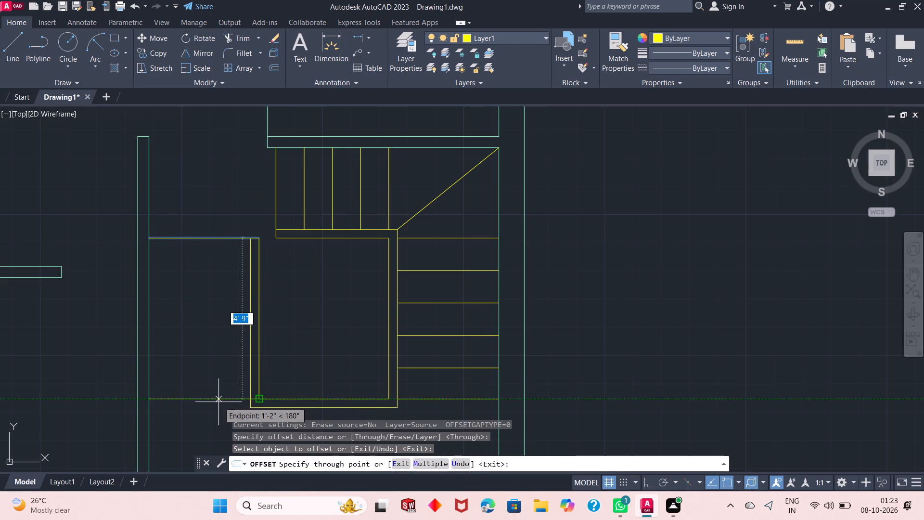
type("4'9\"")
key("Return")
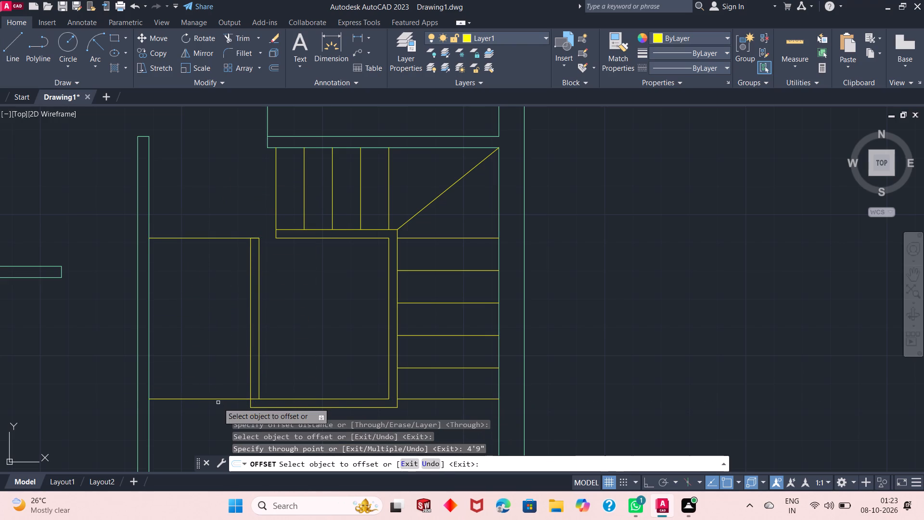
Offset the top line of the left flight downward by 11.5" twice in succession to add its first two treads.
left_click(184, 238)
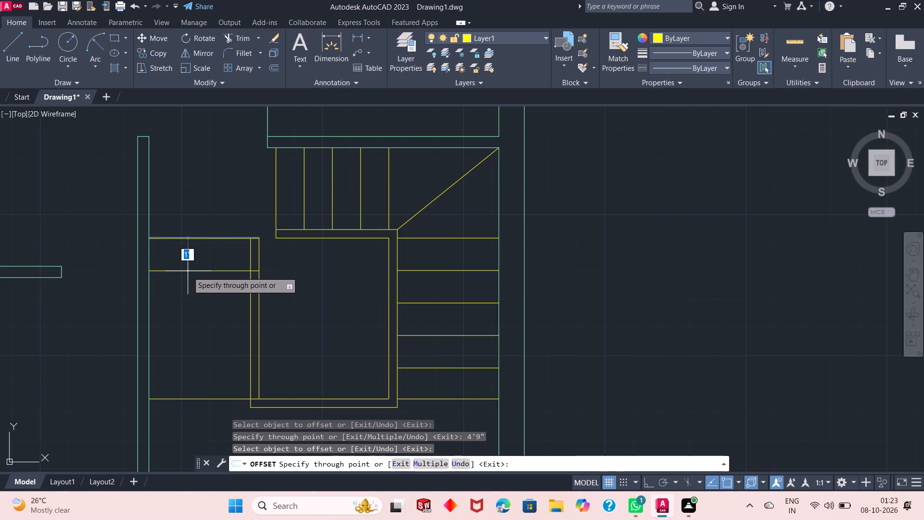
type("11.5\"")
key("Return")
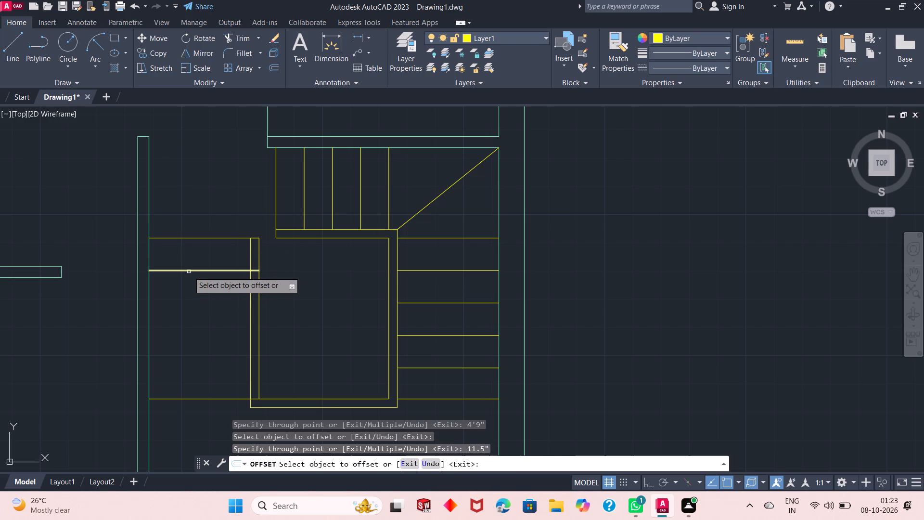
left_click(189, 272)
type("11.5")
key("shift+quotedbl")
key("Return")
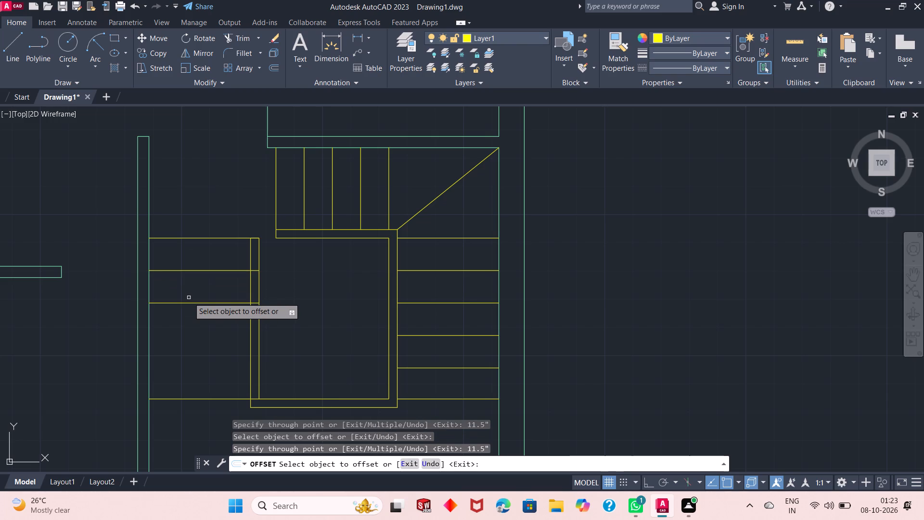
Continue the left flight with two more tread lines, each offset 11.5" below the previous one.
left_click(197, 305)
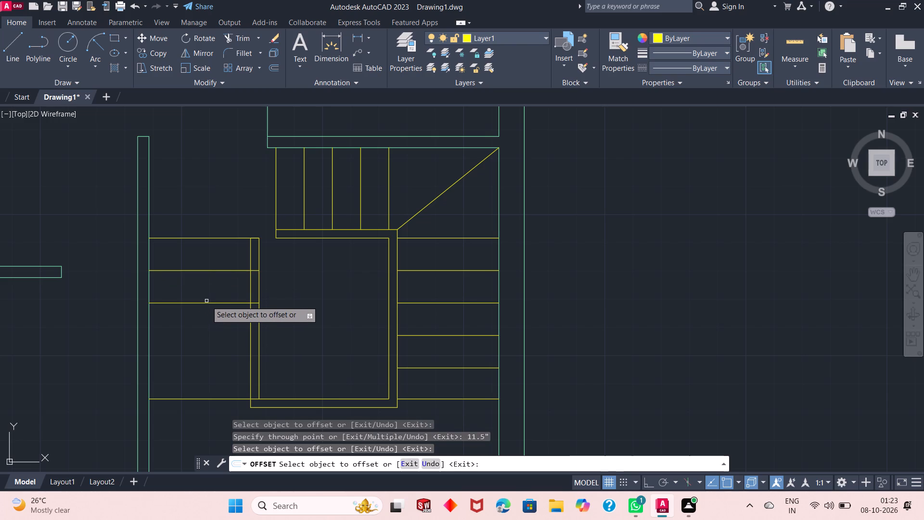
left_click(207, 305)
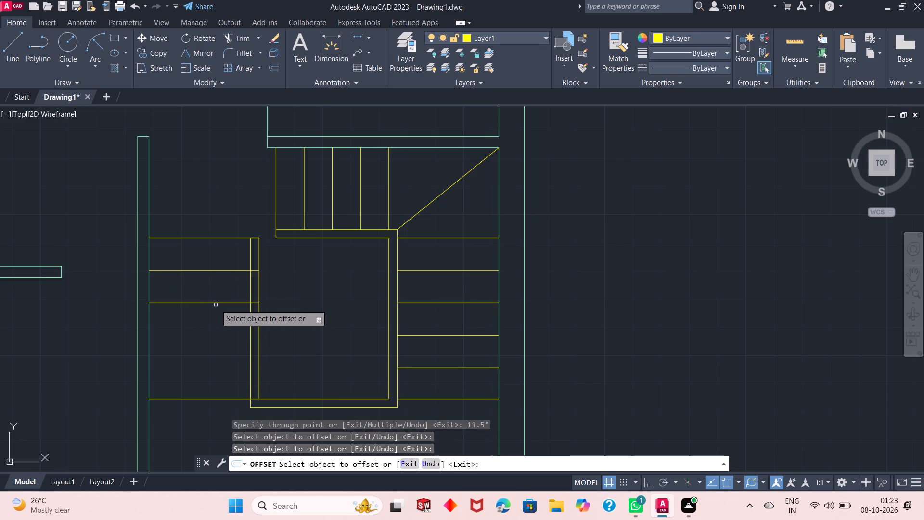
left_click(218, 303)
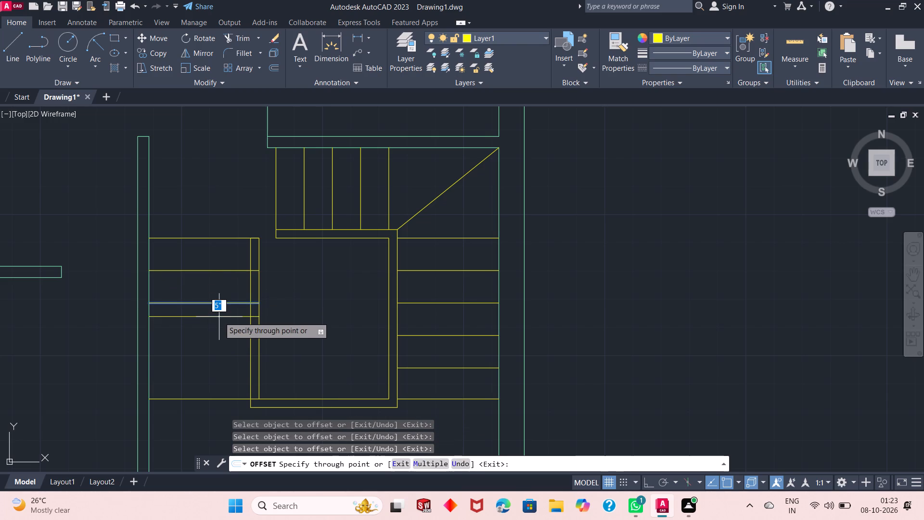
type("11.5\"")
key("Return")
left_click(218, 336)
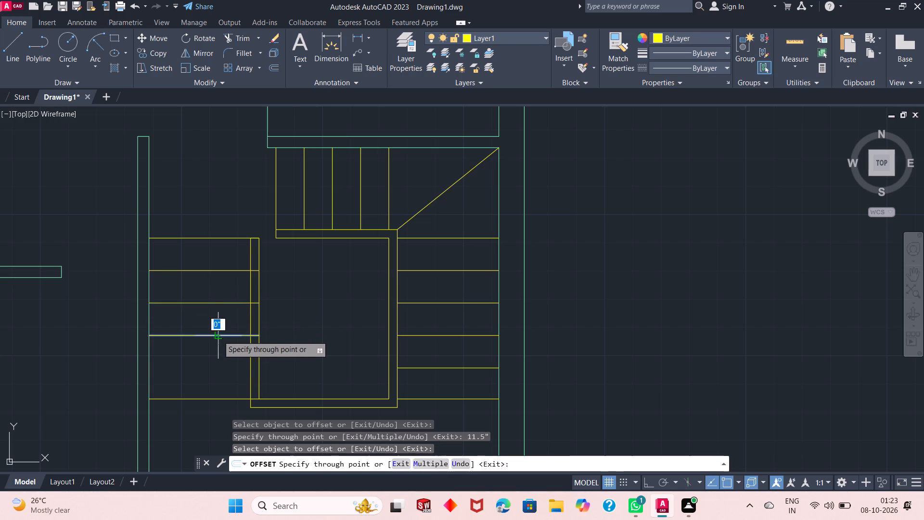
type("11")
key("period")
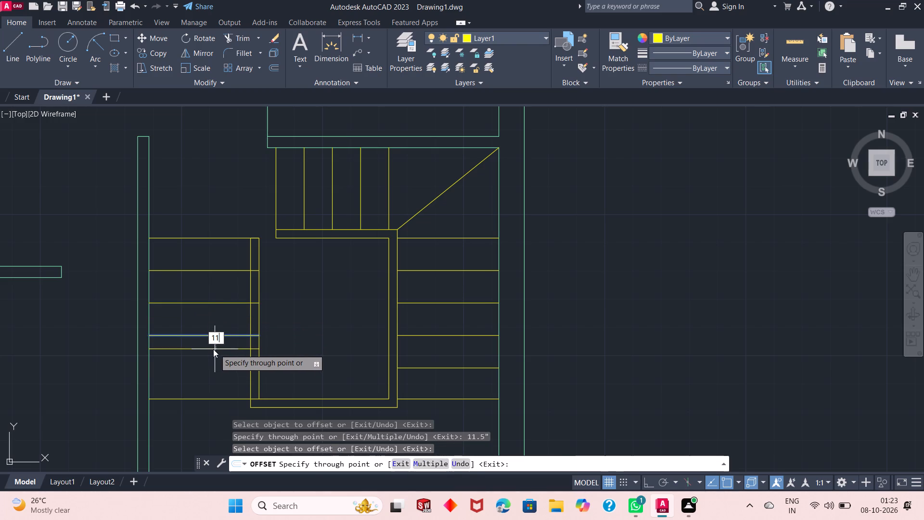
type("5\"")
key("Return")
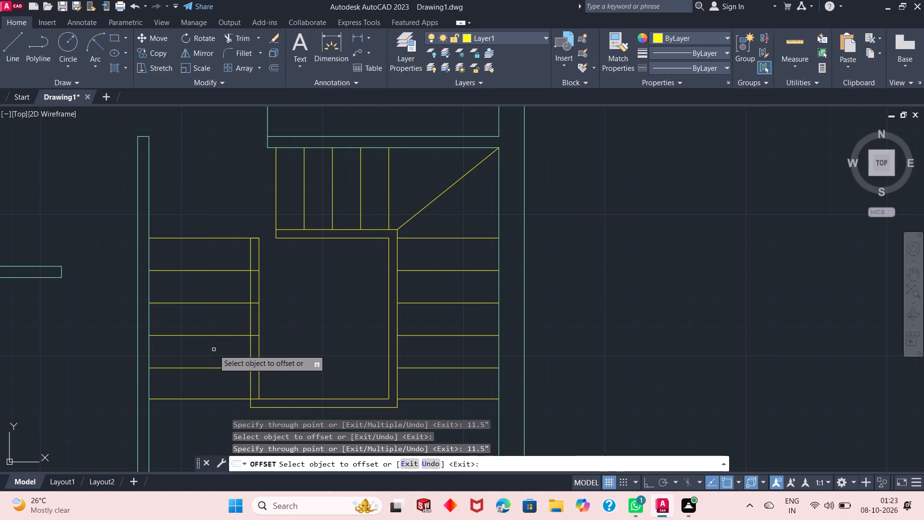
right_click(52, 335)
left_click(72, 344)
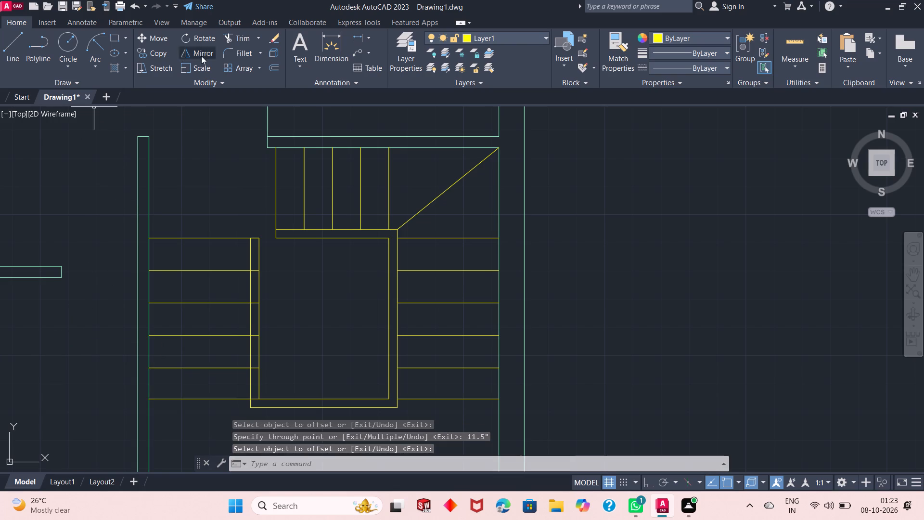
Trim the left flight's four inner tread lines and its bottom line where they cross the double-line stair border.
left_click(232, 39)
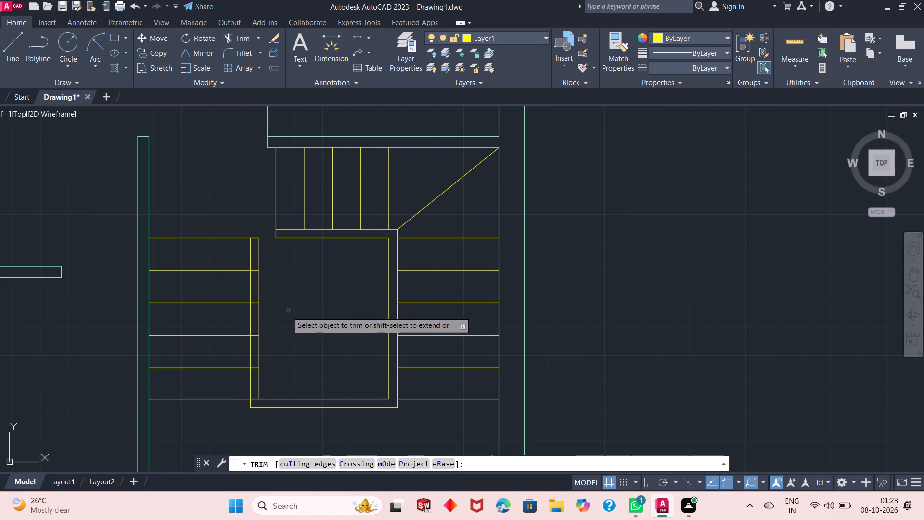
scroll(267, 356, "down", 1)
scroll(267, 355, "up", 2)
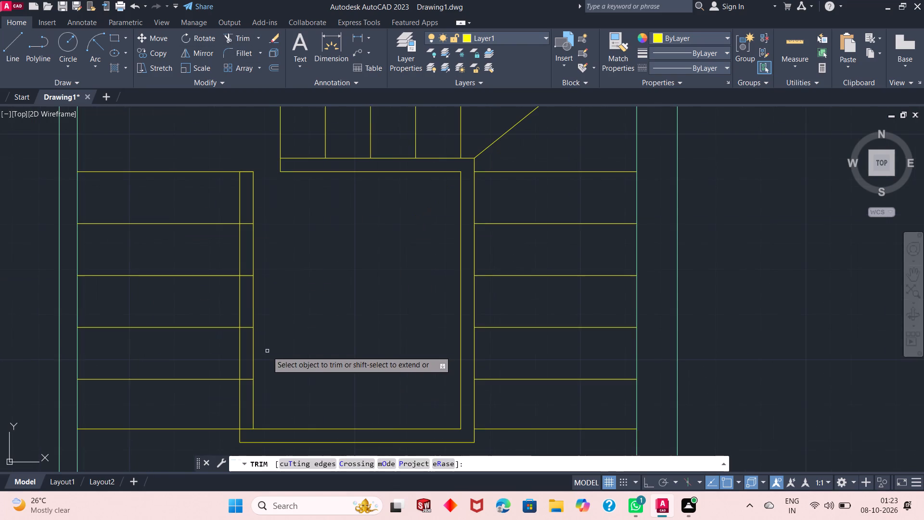
left_click(247, 205)
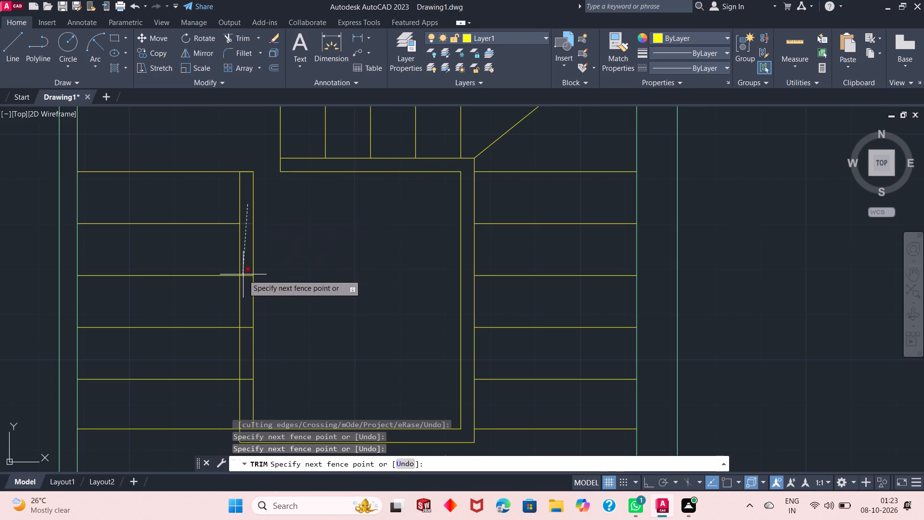
left_click(245, 394)
scroll(280, 261, "down", 1)
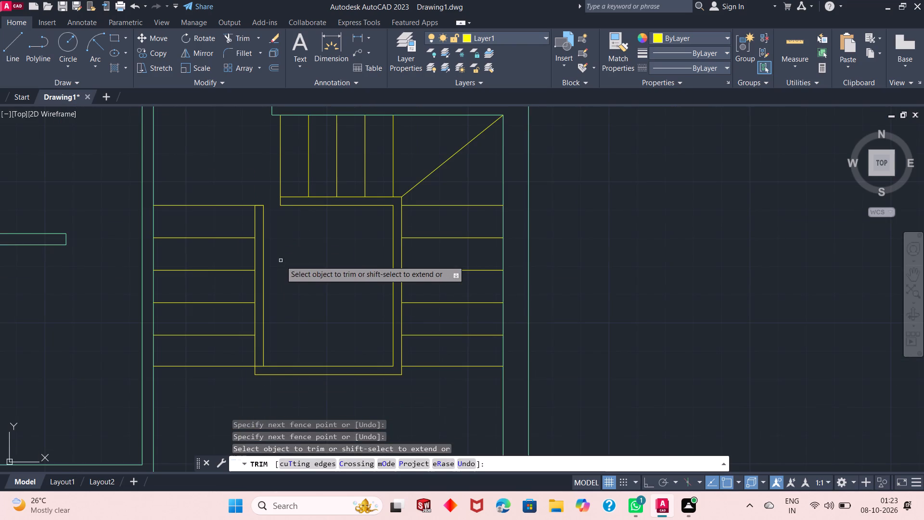
scroll(275, 361, "up", 2)
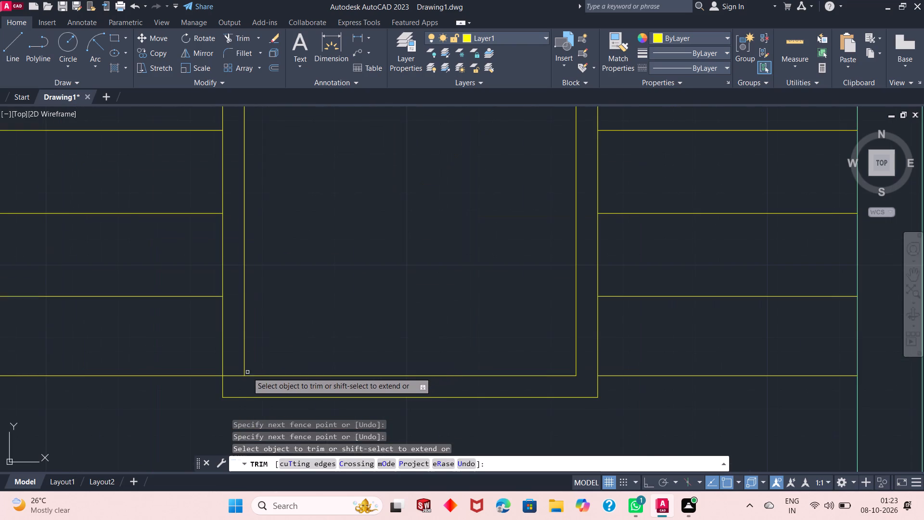
left_click(234, 377)
scroll(391, 314, "down", 3)
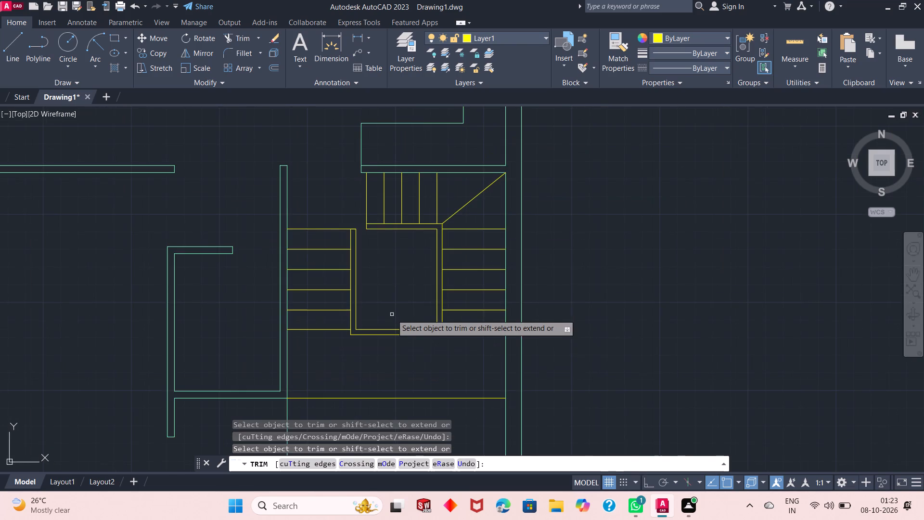
right_click(572, 179)
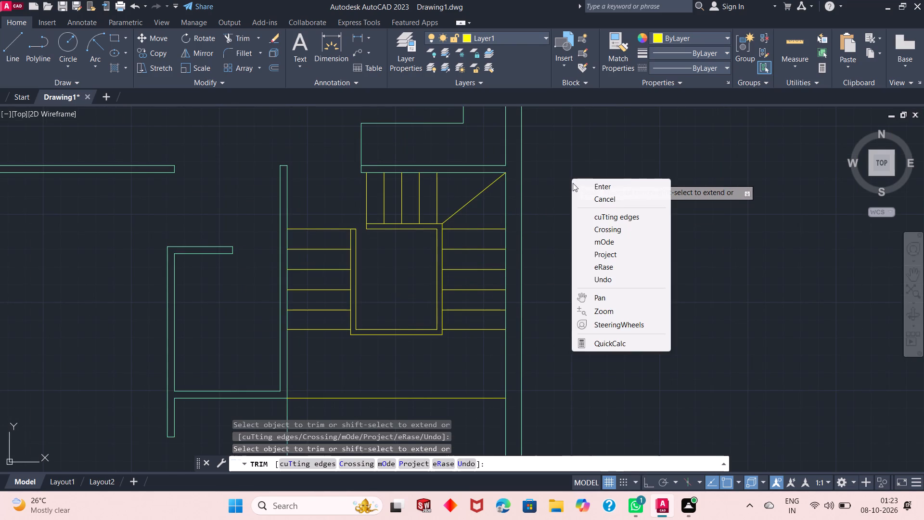
left_click(596, 184)
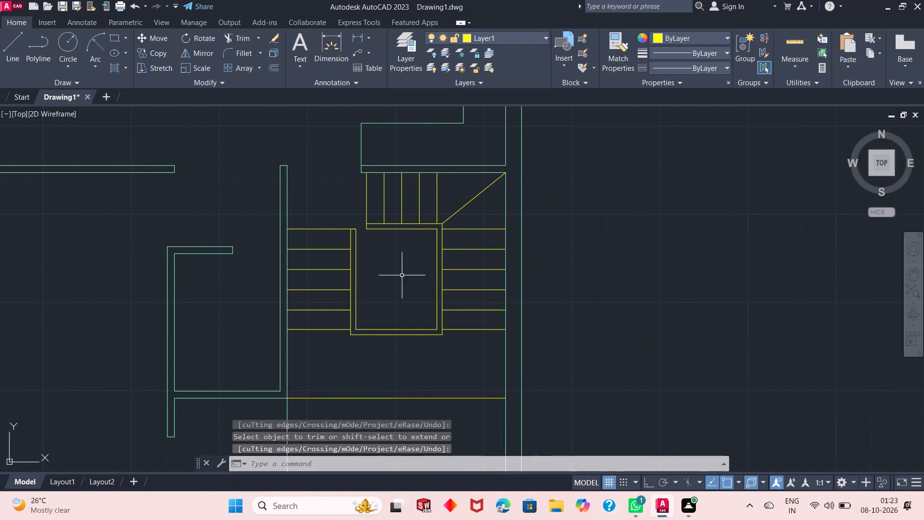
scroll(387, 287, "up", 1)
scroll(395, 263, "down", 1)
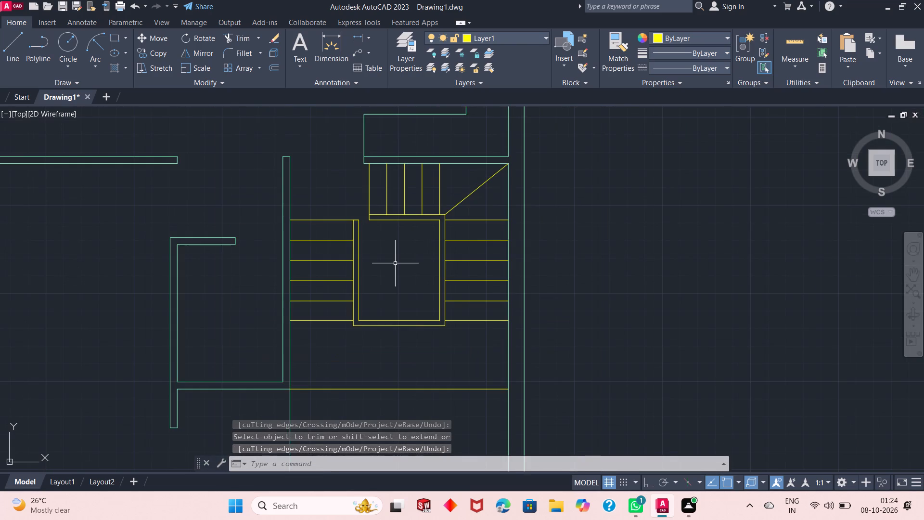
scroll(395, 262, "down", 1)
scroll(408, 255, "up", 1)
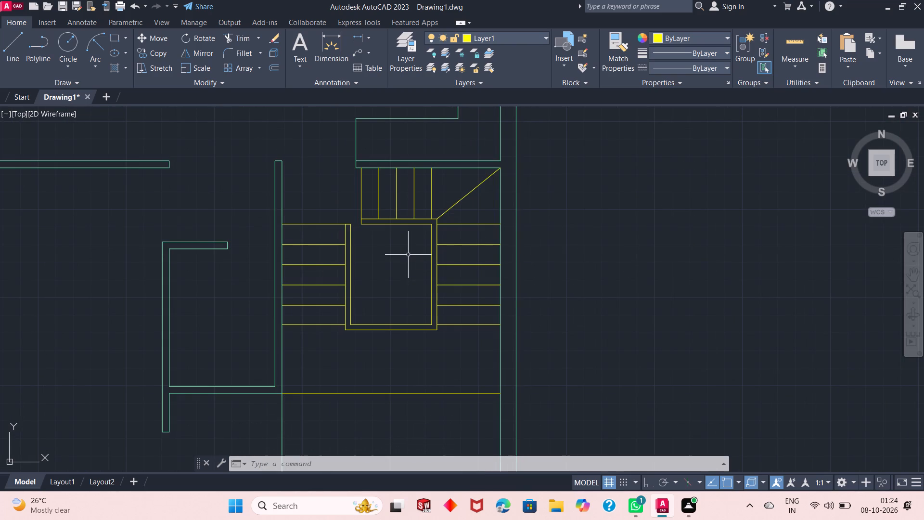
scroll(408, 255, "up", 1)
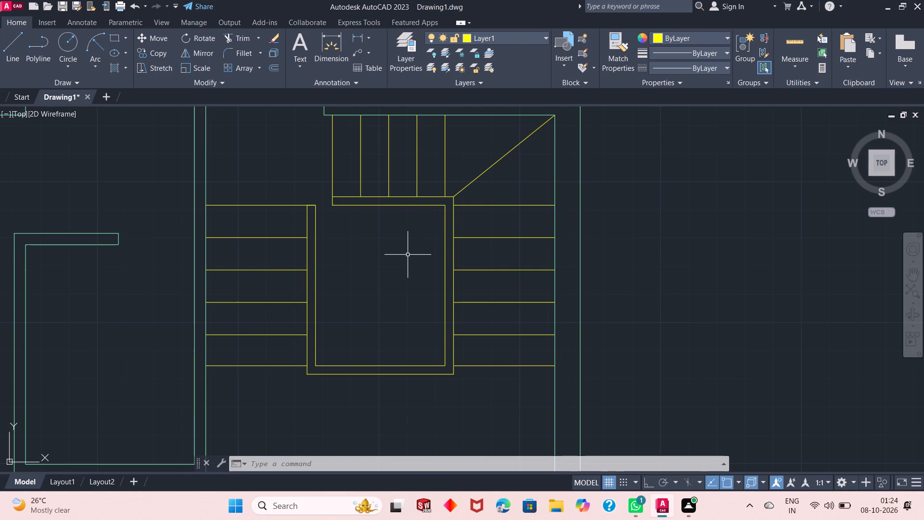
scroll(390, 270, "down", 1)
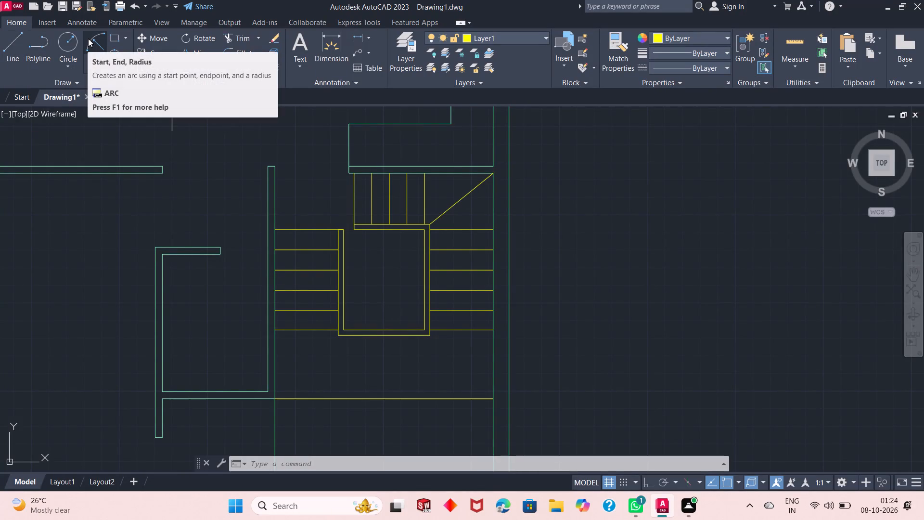
Create a new layer with red index colour 10 and make it the current layer.
left_click(537, 40)
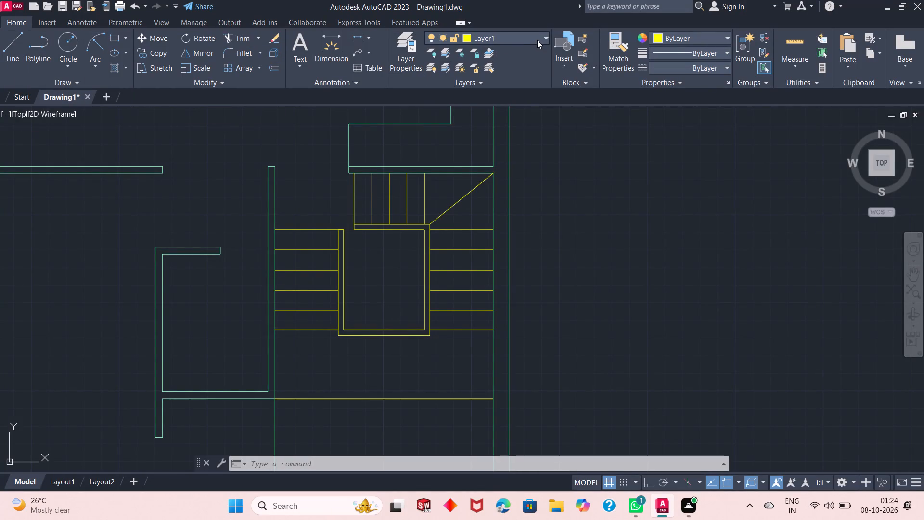
left_click(537, 40)
left_click(407, 49)
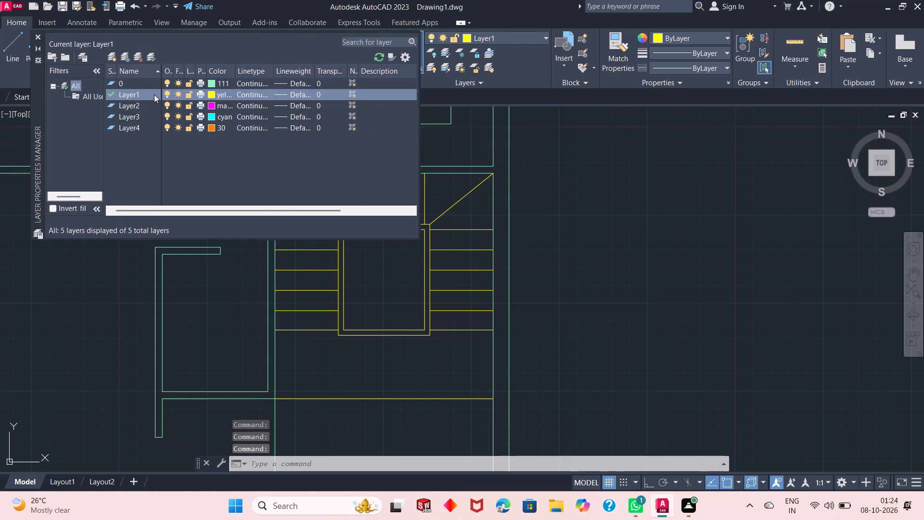
left_click(137, 124)
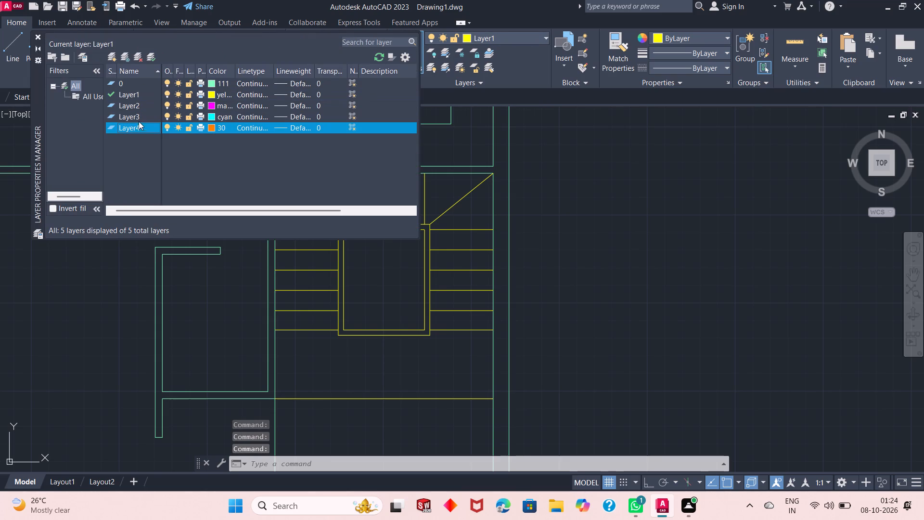
left_click(114, 56)
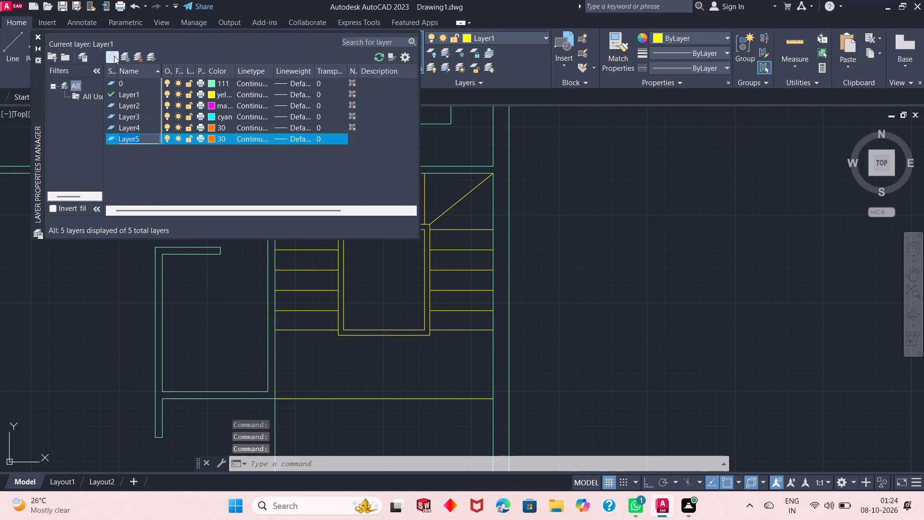
left_click(212, 139)
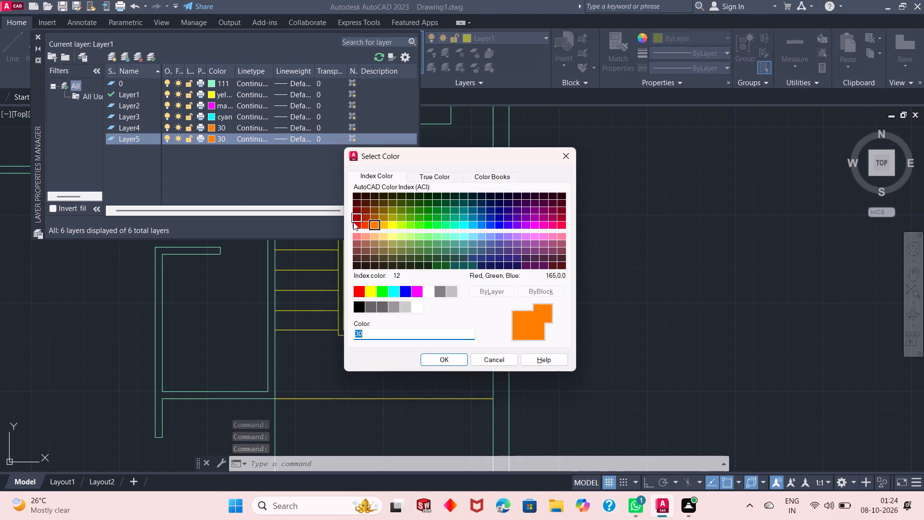
left_click(359, 225)
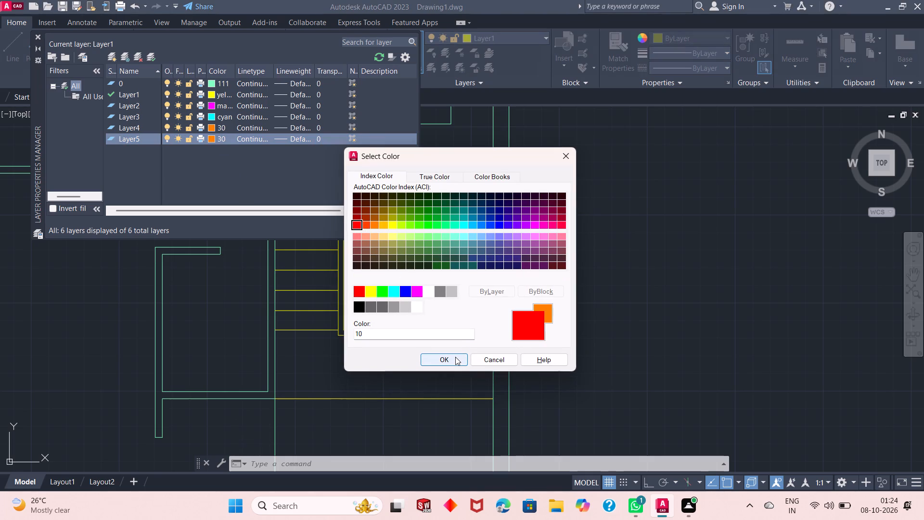
left_click(455, 357)
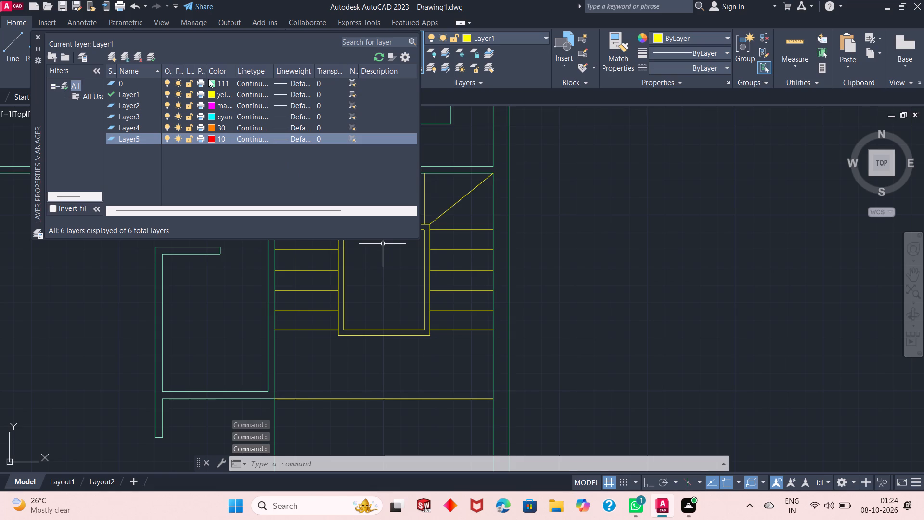
left_click(152, 58)
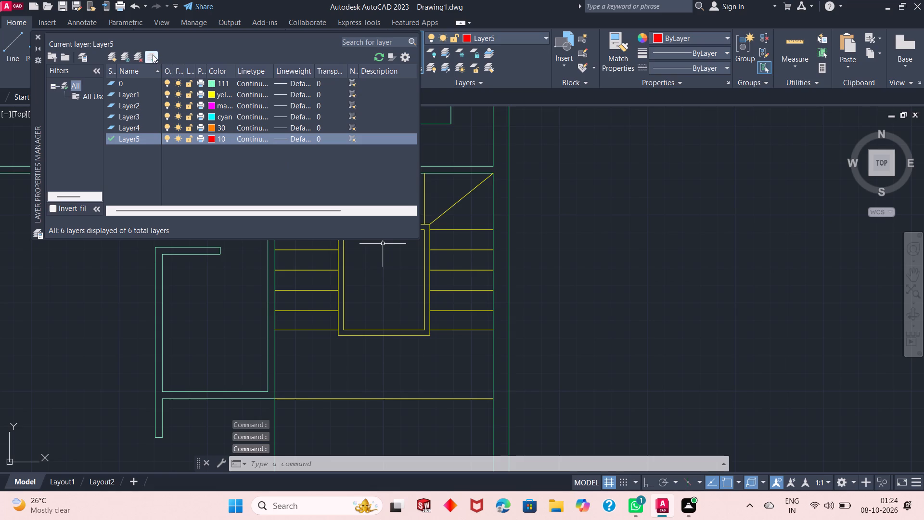
left_click(36, 35)
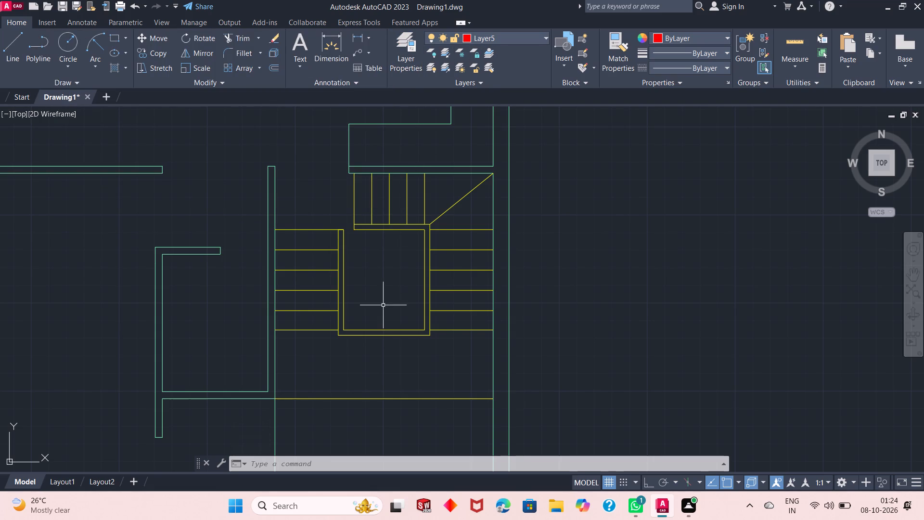
Draw a red travel line from the upper flight's left edge to the corner diagonal, about 7'-9" down, 7'-4" left and 4'-7" up the left flight.
left_click(21, 50)
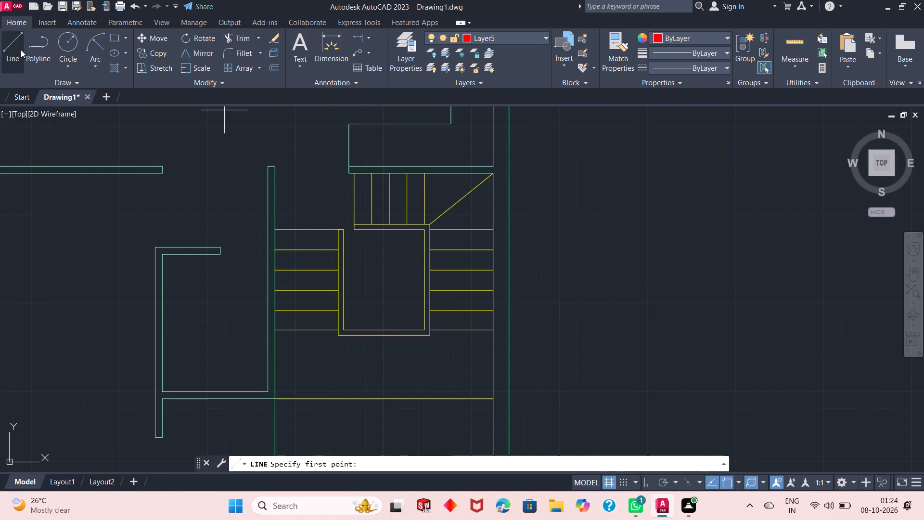
left_click(352, 201)
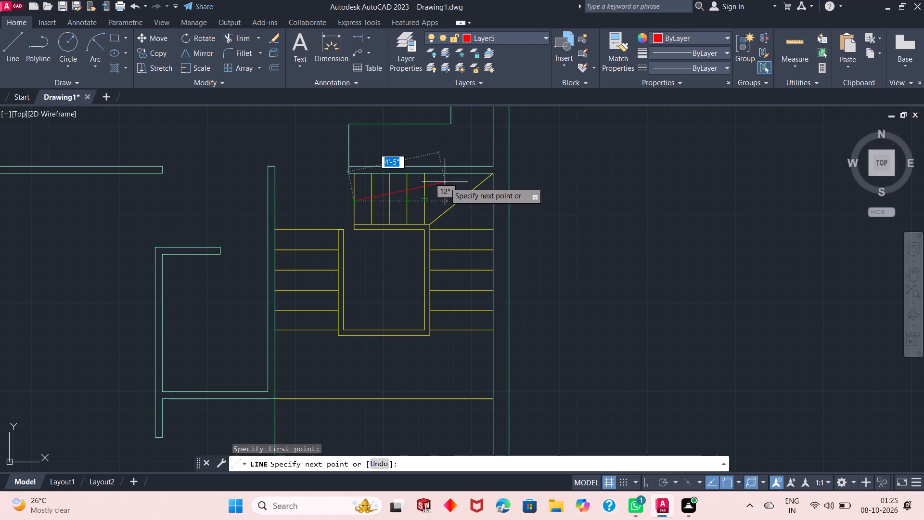
key("F8")
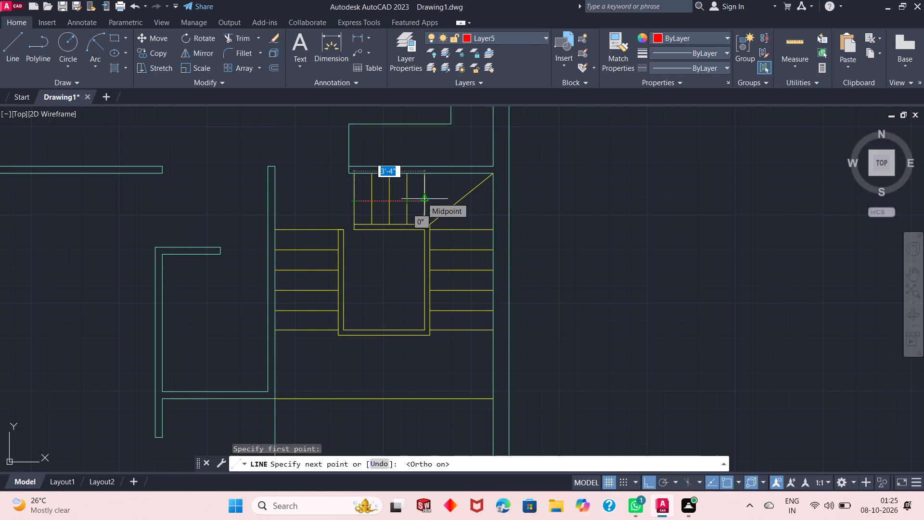
left_click(461, 198)
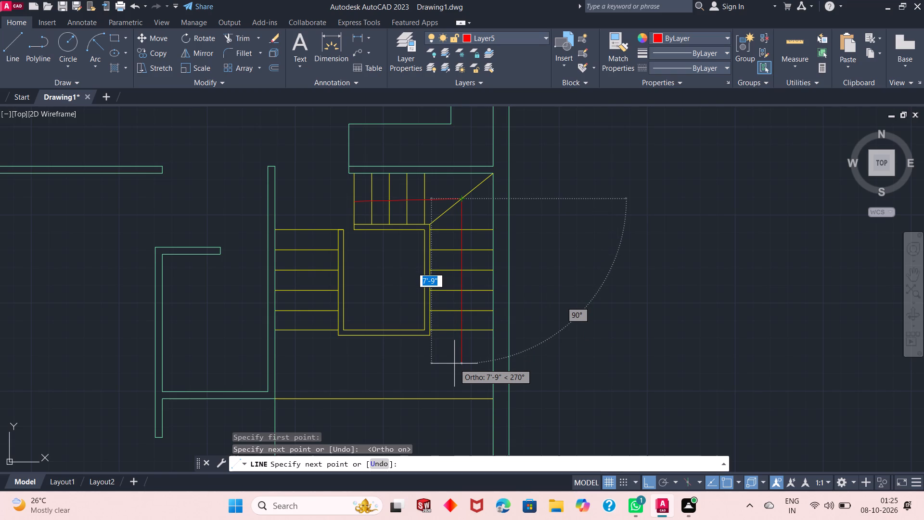
left_click(454, 364)
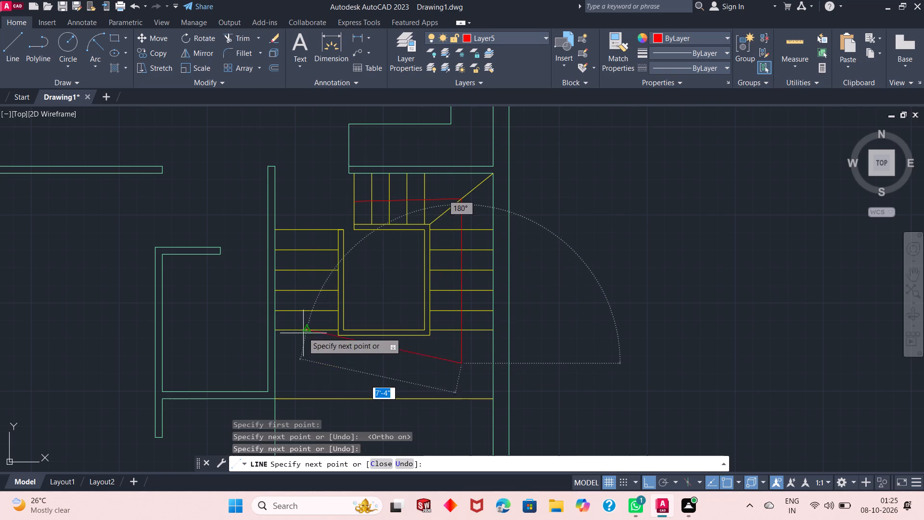
left_click(305, 361)
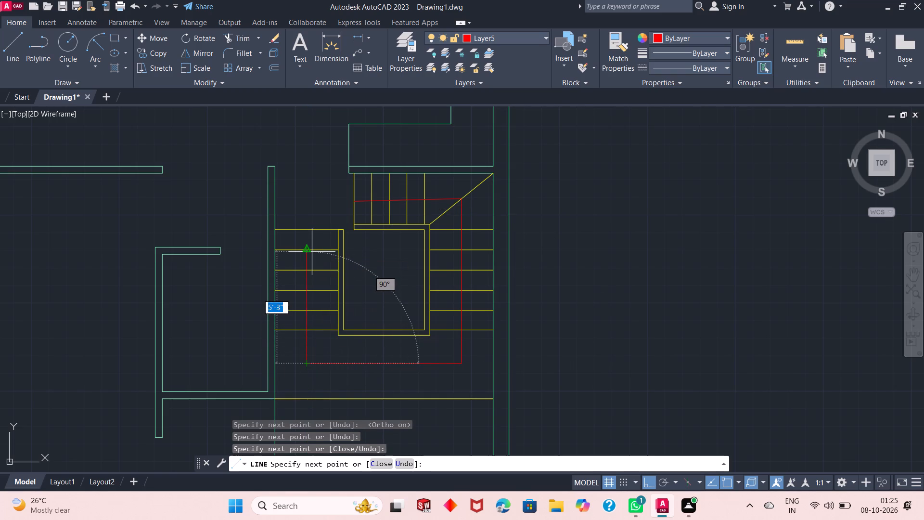
scroll(301, 260, "up", 4)
scroll(301, 260, "down", 1)
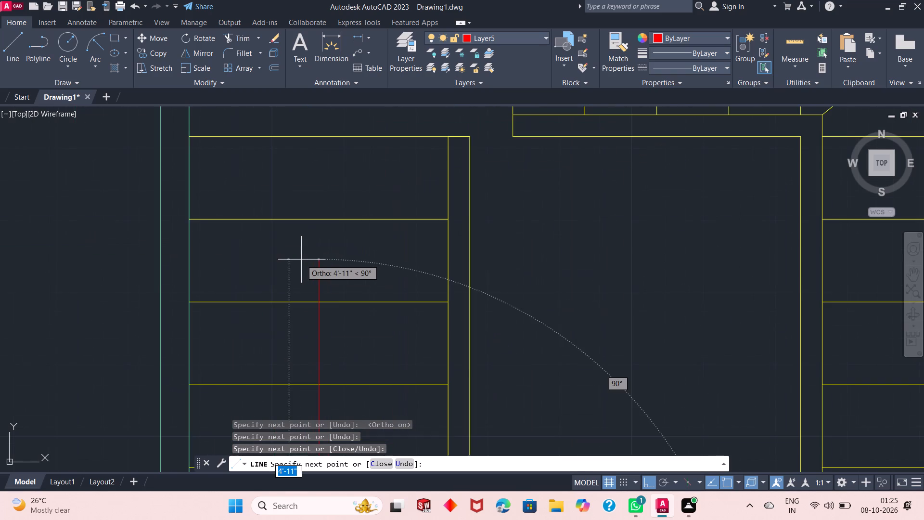
left_click(319, 281)
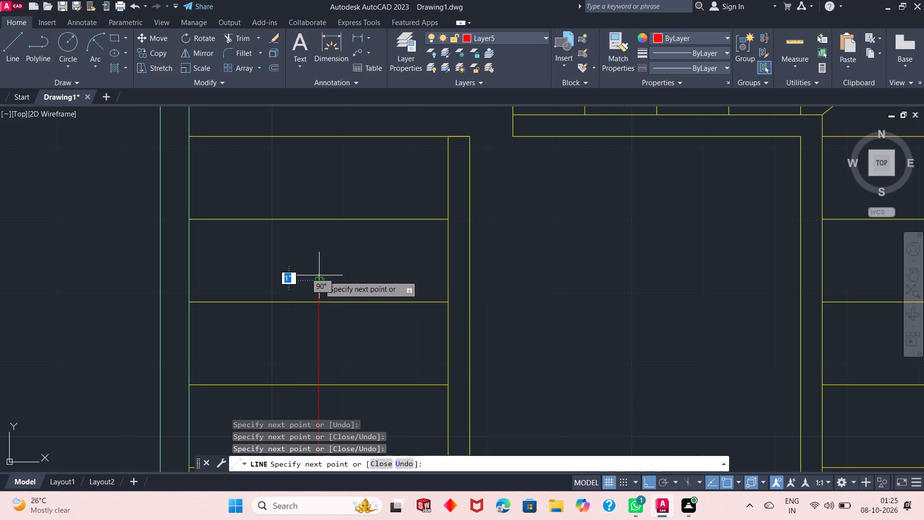
key("Escape")
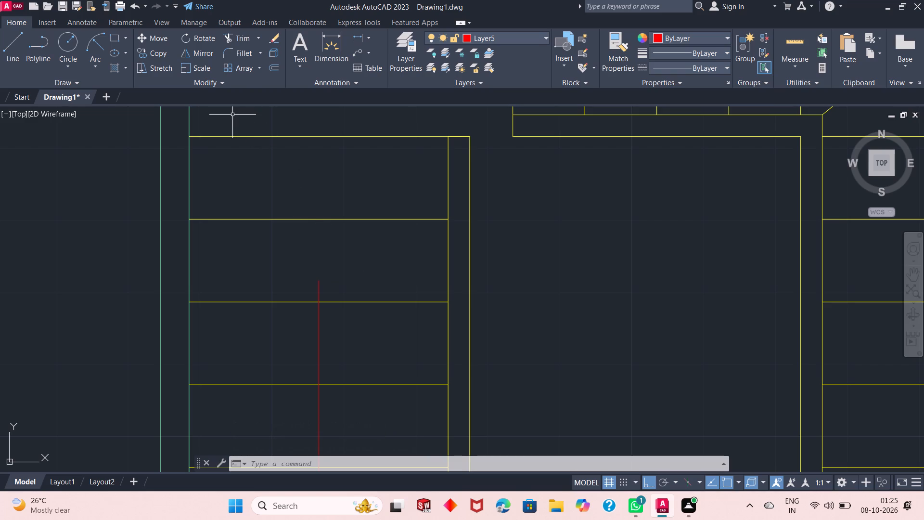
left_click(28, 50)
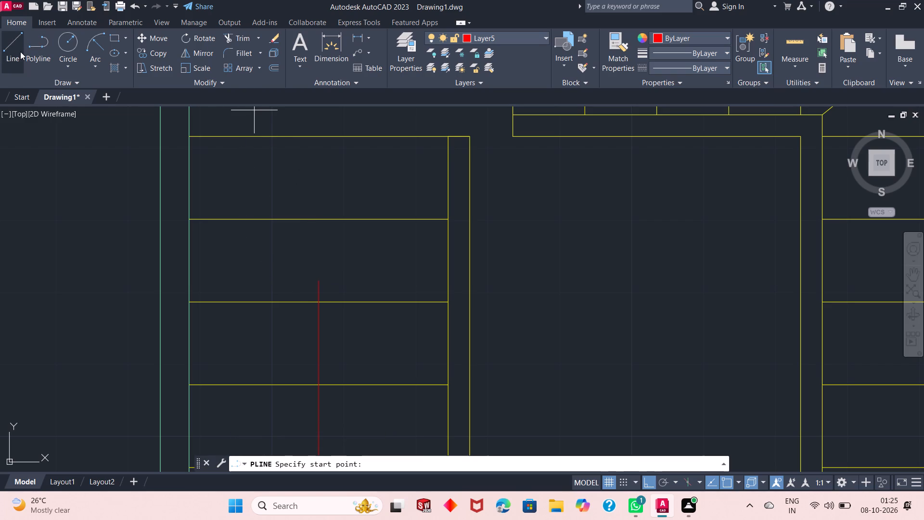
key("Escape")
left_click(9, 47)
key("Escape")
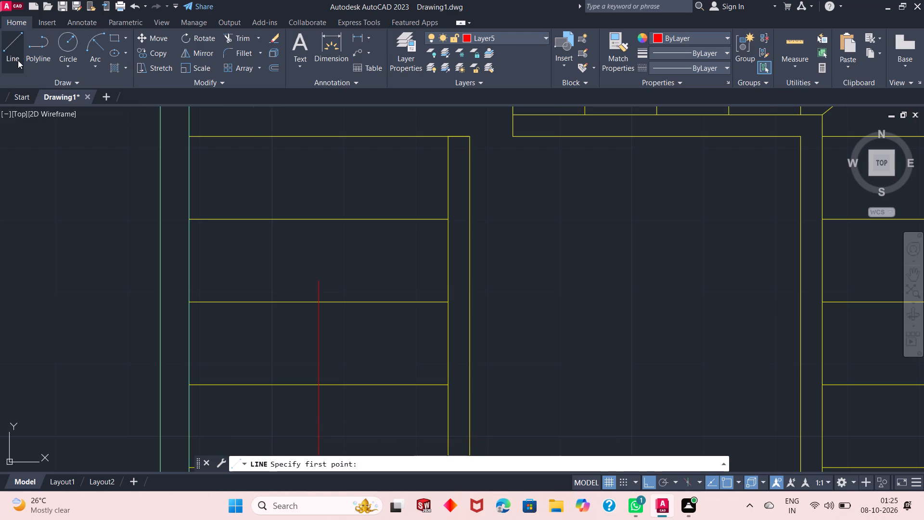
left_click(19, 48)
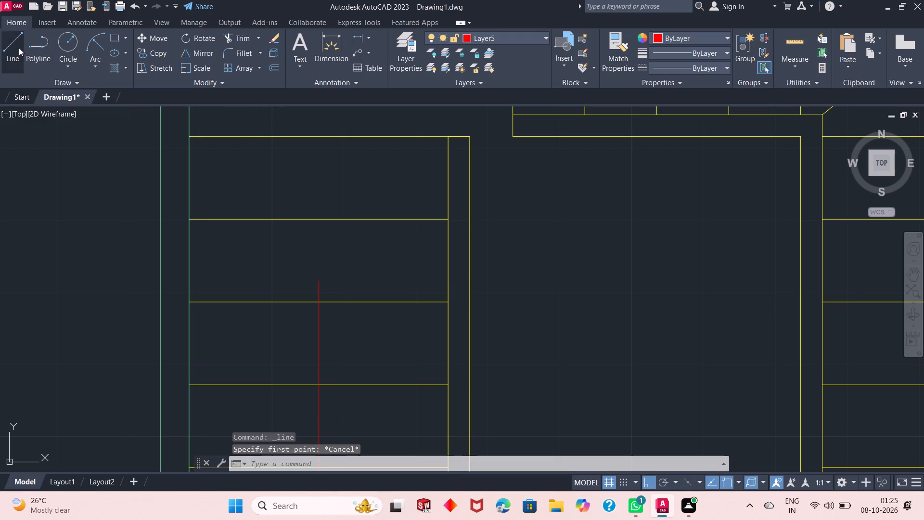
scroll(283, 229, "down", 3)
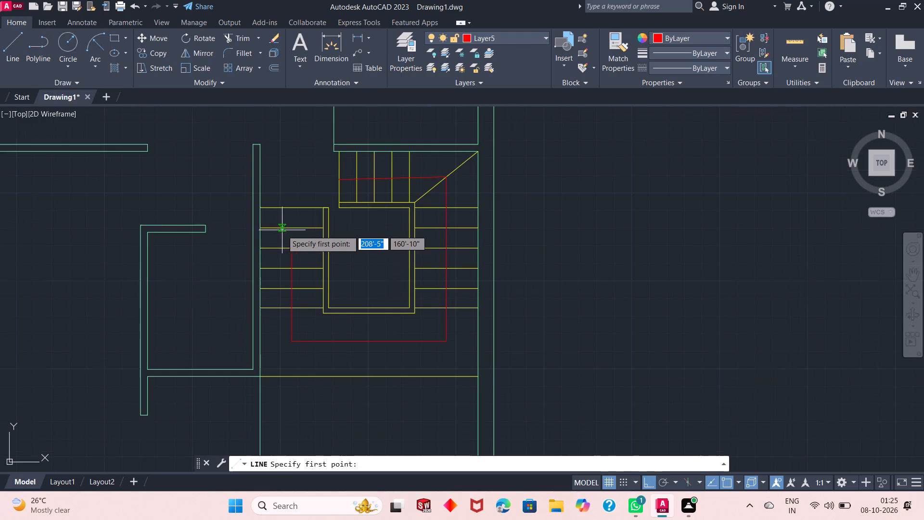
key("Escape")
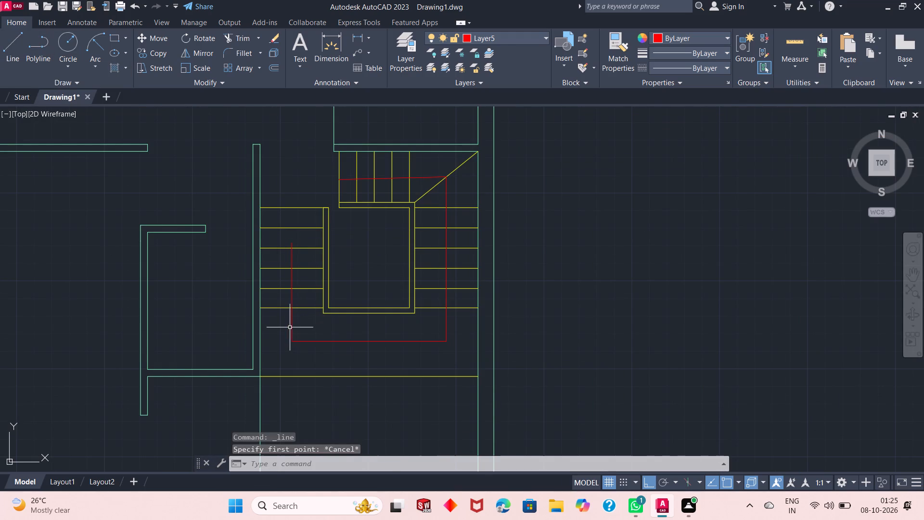
Erase the vertical red segment that runs up the left flight.
left_click(290, 328)
double_click(298, 323)
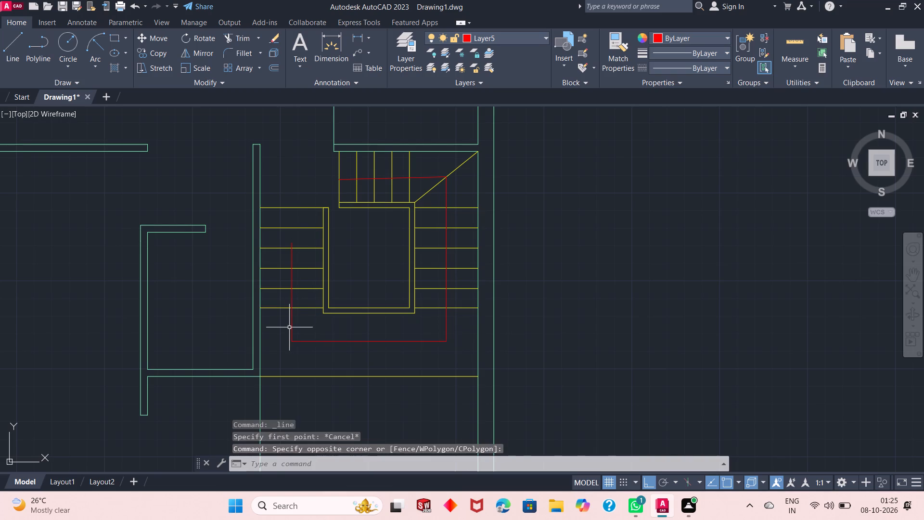
left_click(292, 325)
key("Delete")
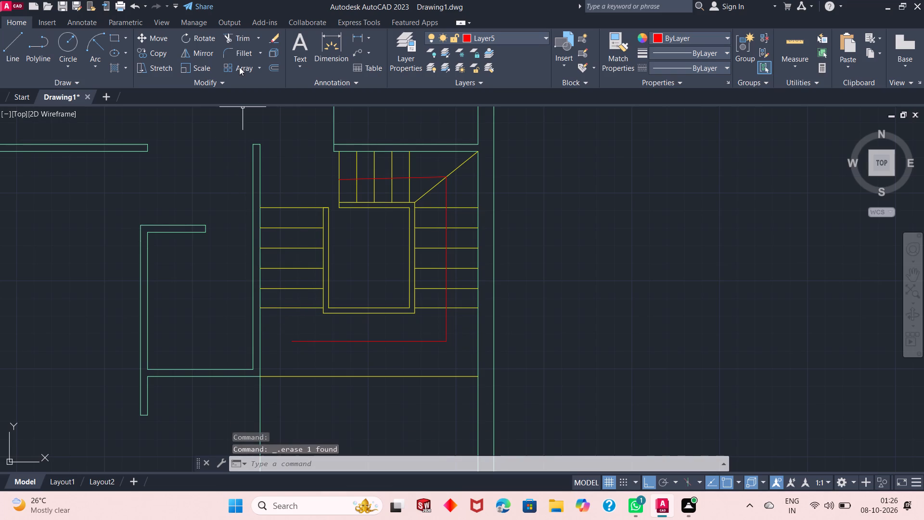
Redraw the left flight's vertical red line up to between its second and third lines from the top, and turn ortho mode off.
left_click(4, 40)
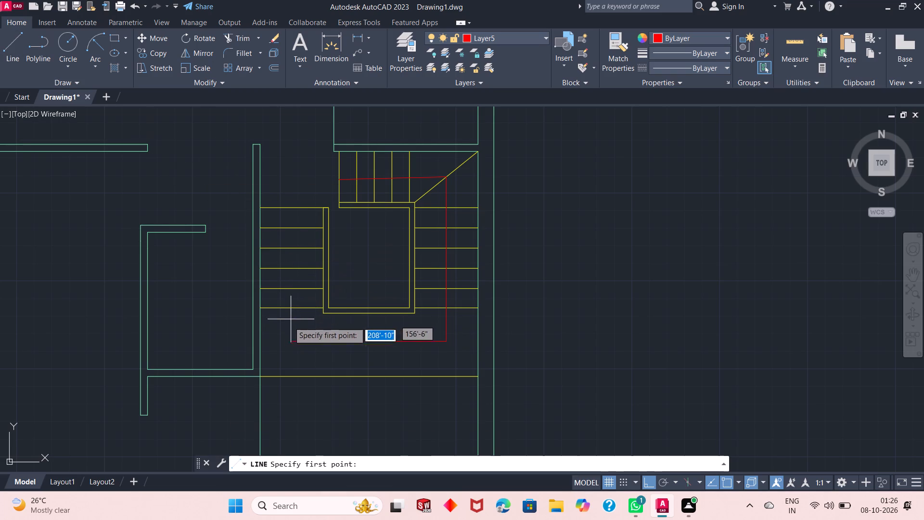
left_click(291, 340)
scroll(303, 237, "up", 2)
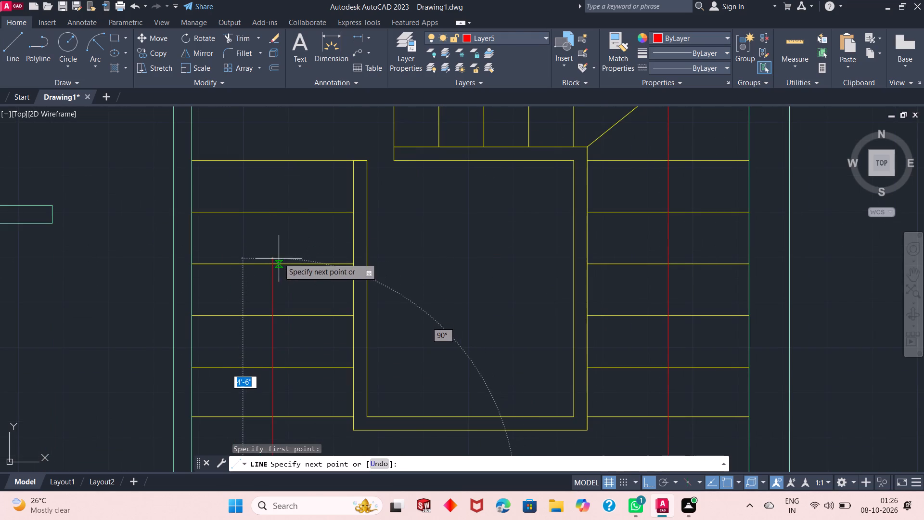
left_click(273, 240)
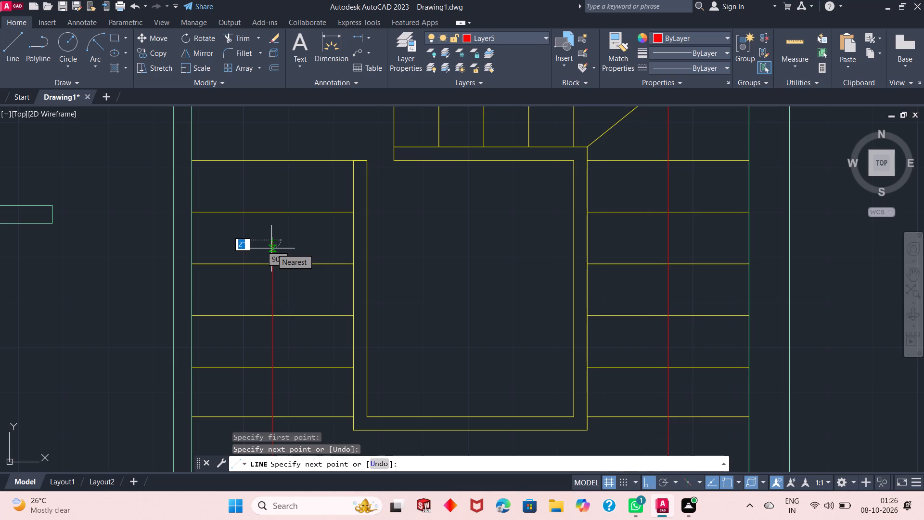
key("F8")
scroll(271, 248, "up", 1)
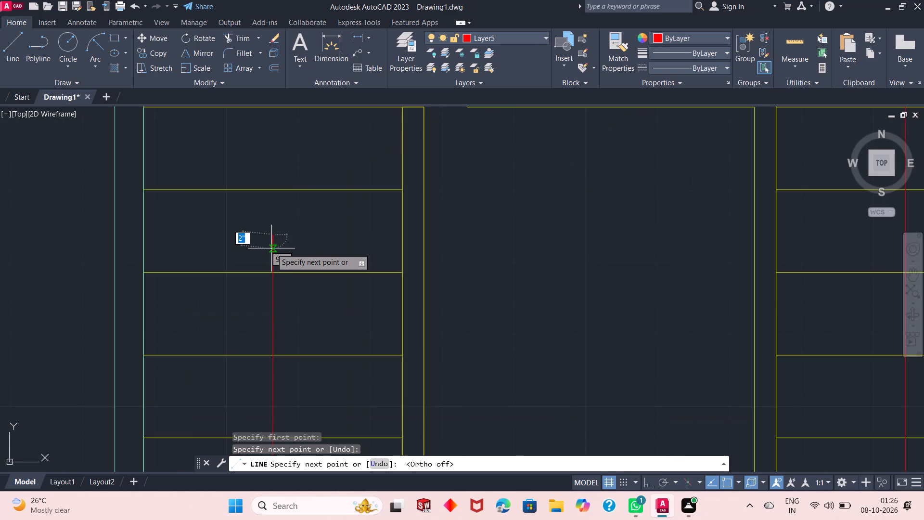
scroll(271, 248, "up", 2)
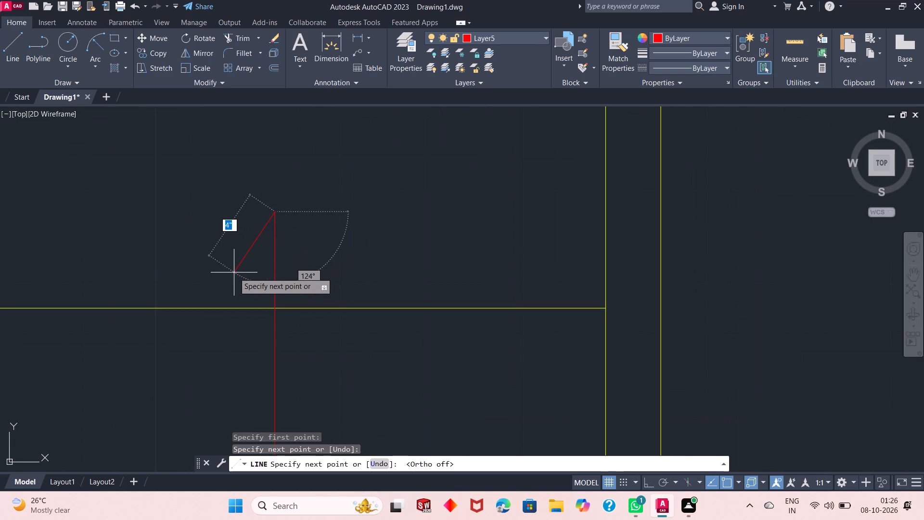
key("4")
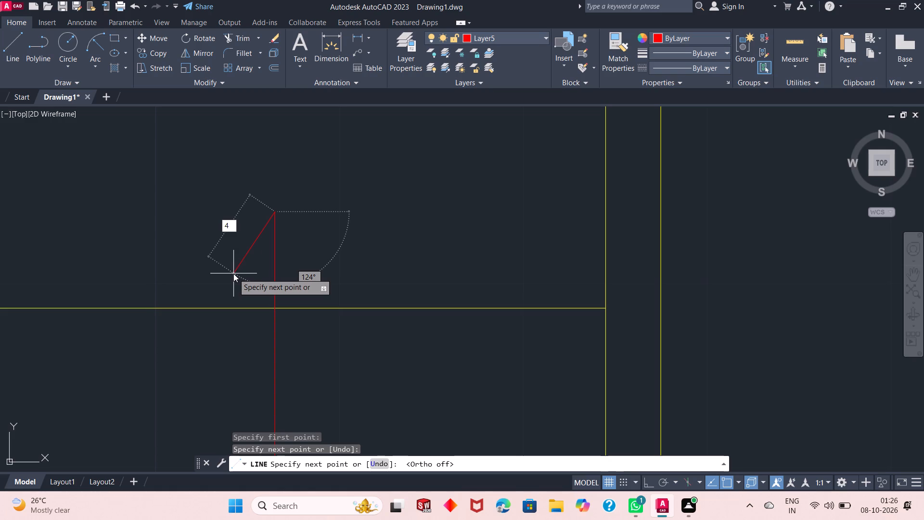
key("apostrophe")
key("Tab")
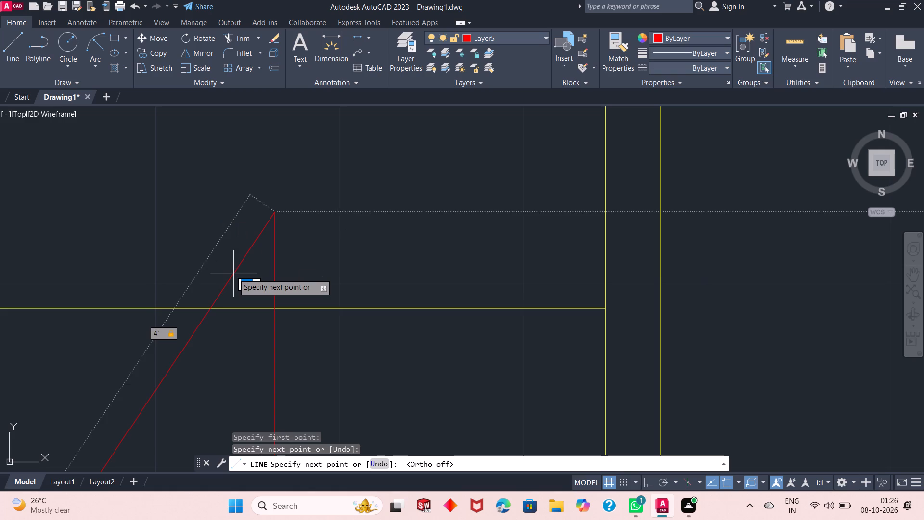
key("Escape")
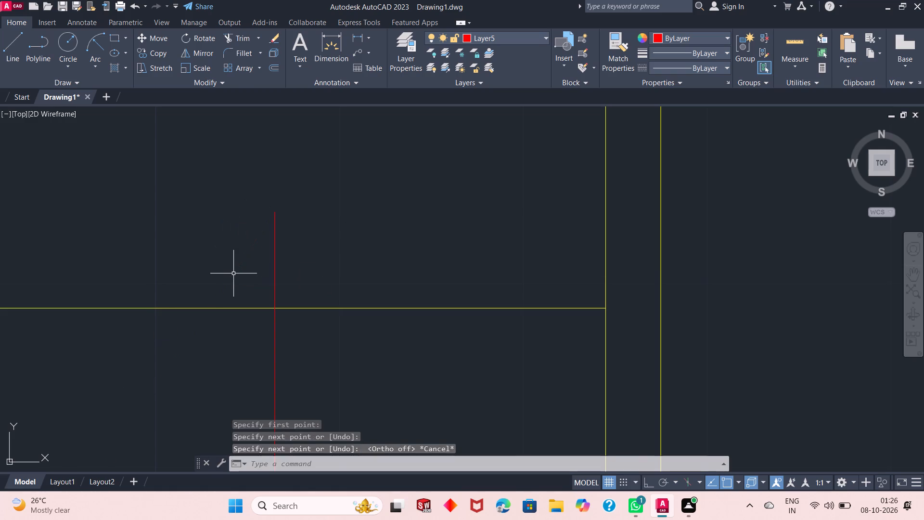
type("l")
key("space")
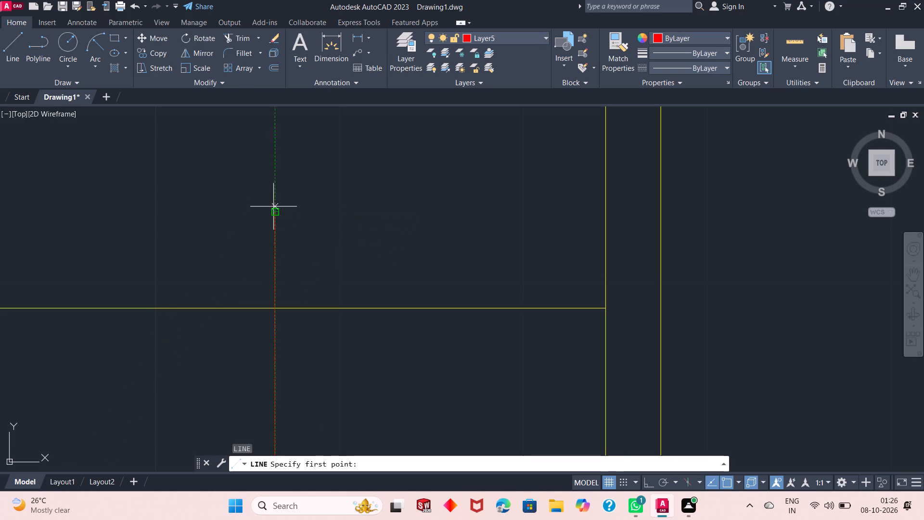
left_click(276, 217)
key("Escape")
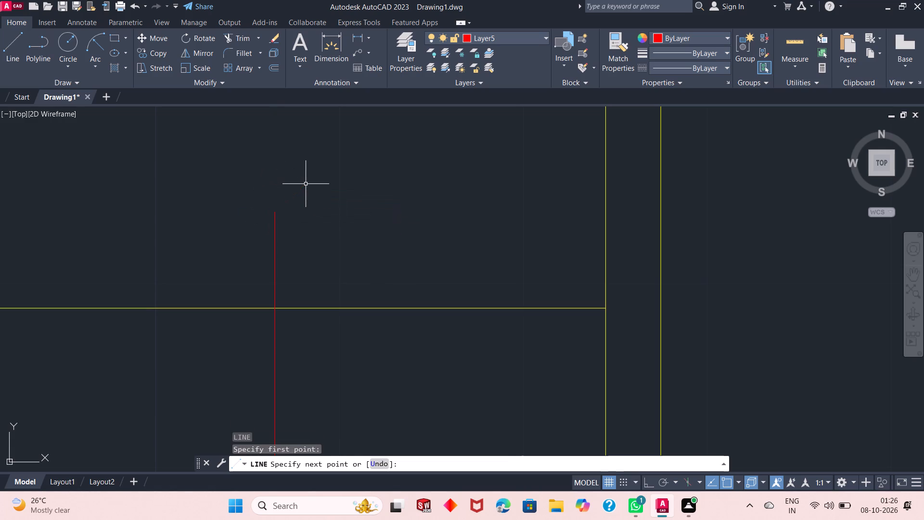
Draw the arrowhead's left stroke, 4" long at 125°, sloping down from the top end of the left flight's red line.
type("l")
key("space")
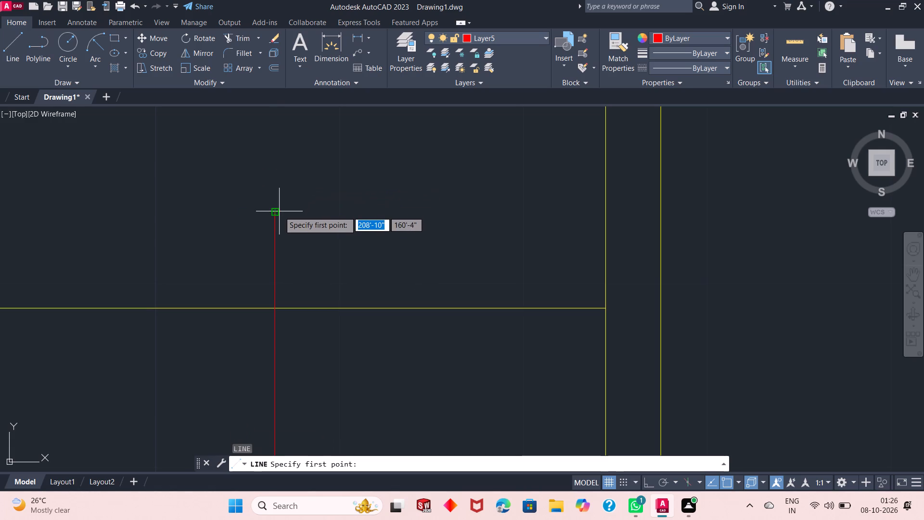
left_click(274, 211)
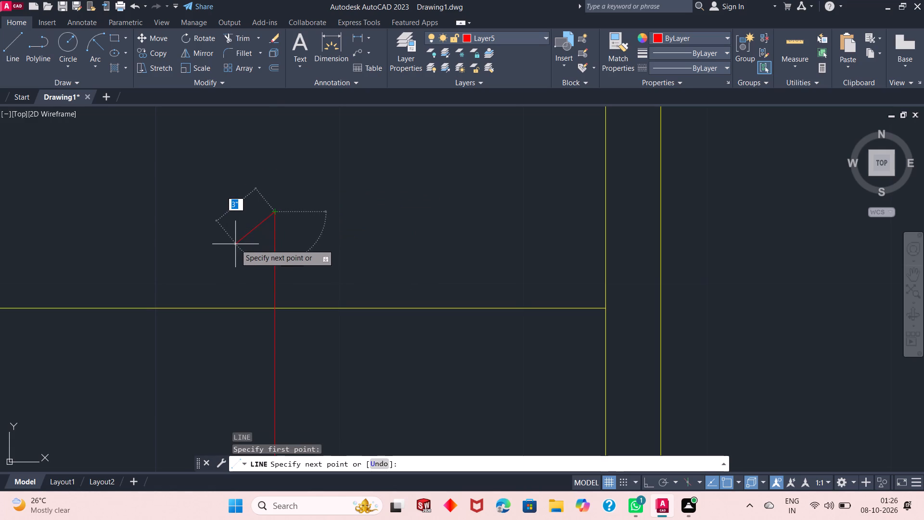
key("4")
key("shift+quotedbl")
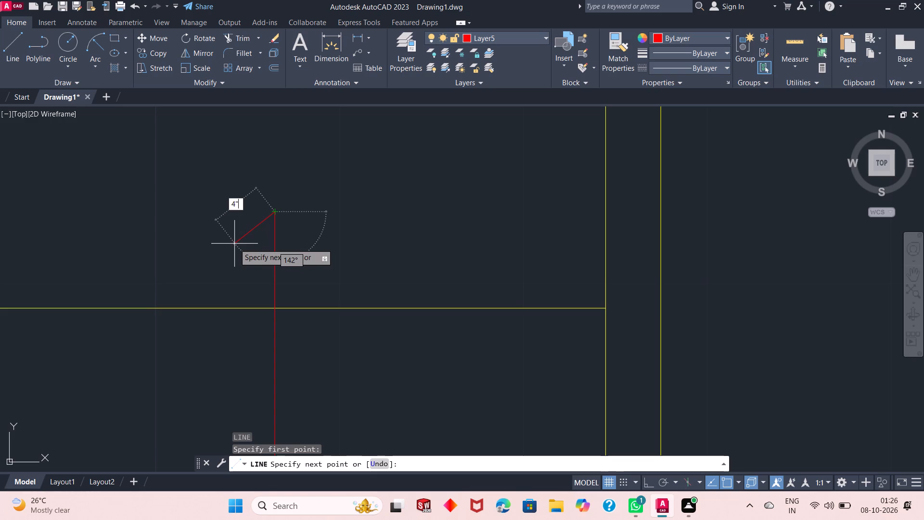
key("Tab")
type("125")
key("Return")
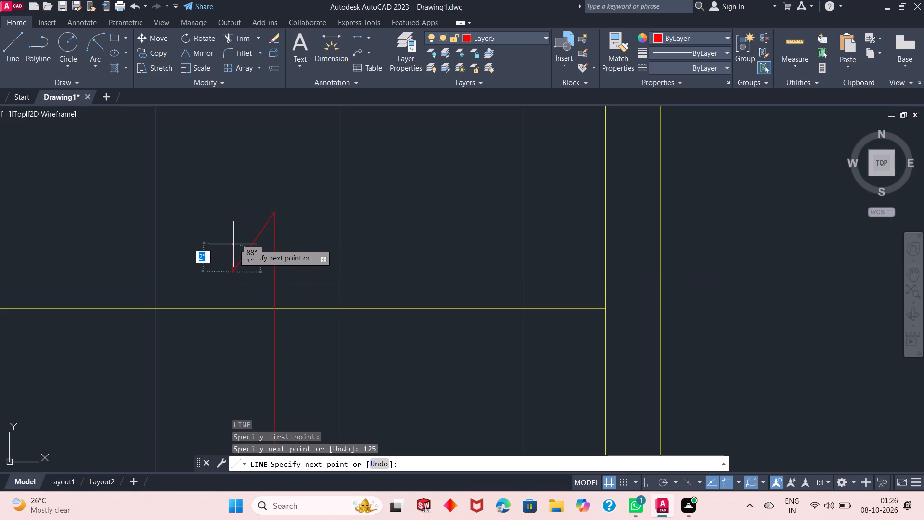
key("Escape")
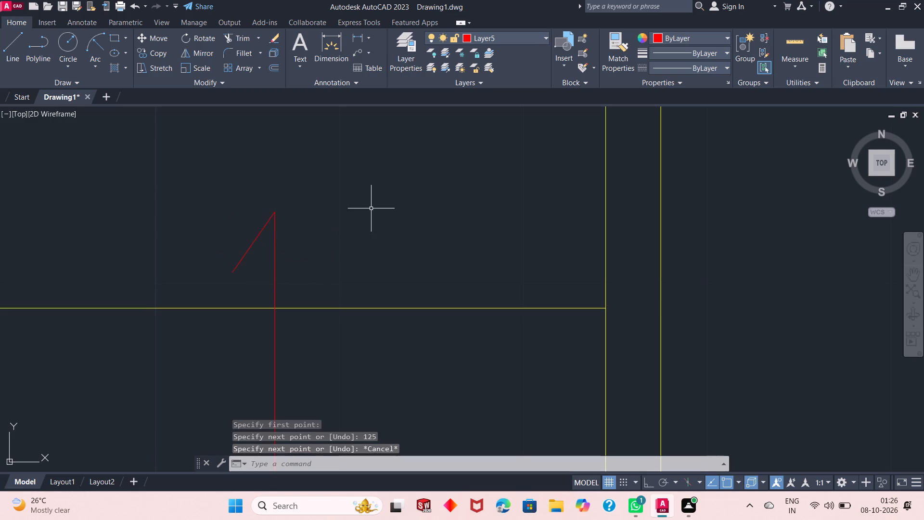
Draw the arrowhead's right stroke, 4" long at 55°, sloping down from the top end of the left flight's red line.
key("space")
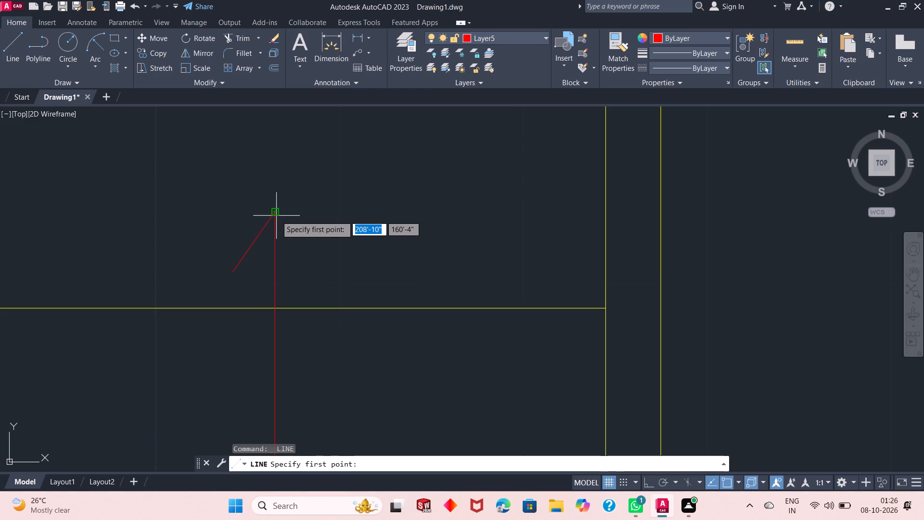
left_click(276, 216)
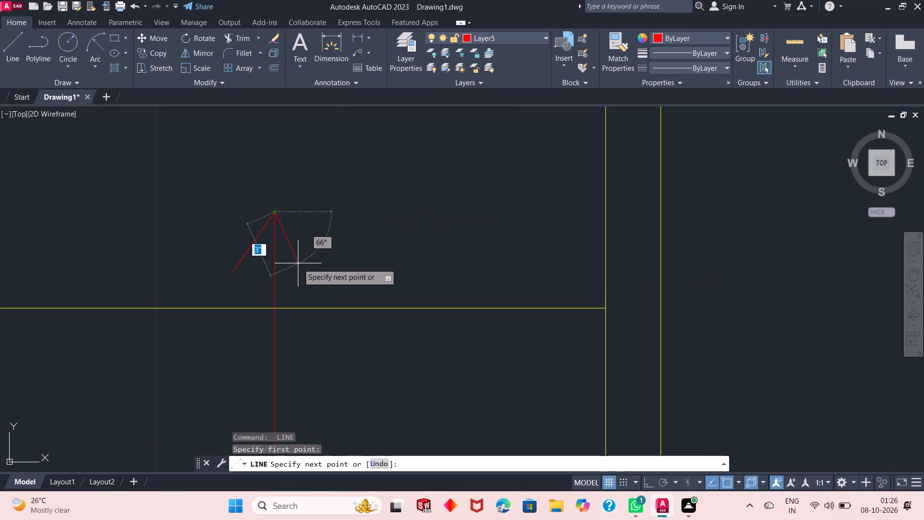
type("4\"")
key("Tab")
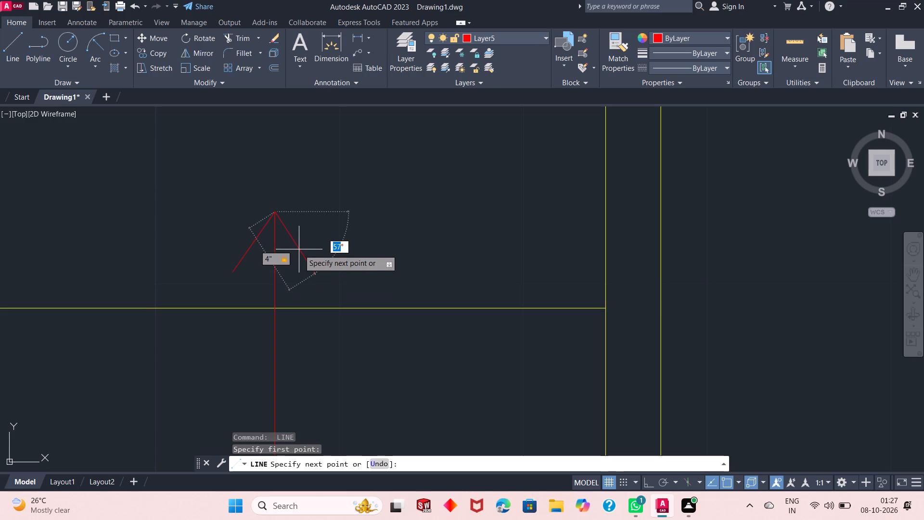
type("55")
key("Return")
key("Return")
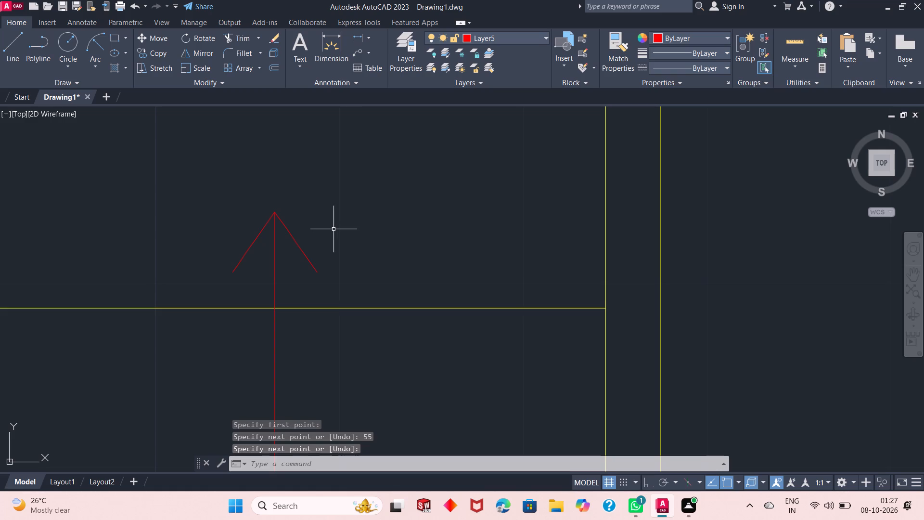
Examine the staircase with its direction arrow and the floor plan as a whole.
scroll(327, 241, "down", 2)
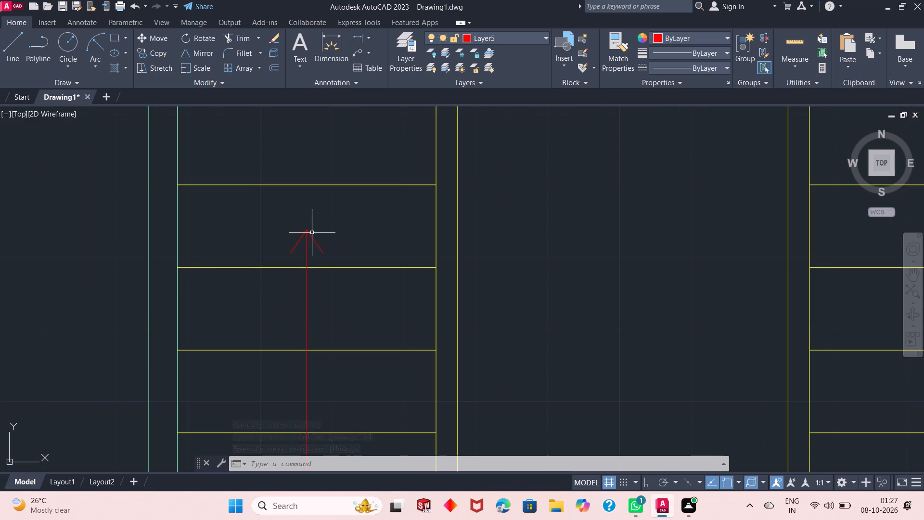
scroll(307, 233, "down", 3)
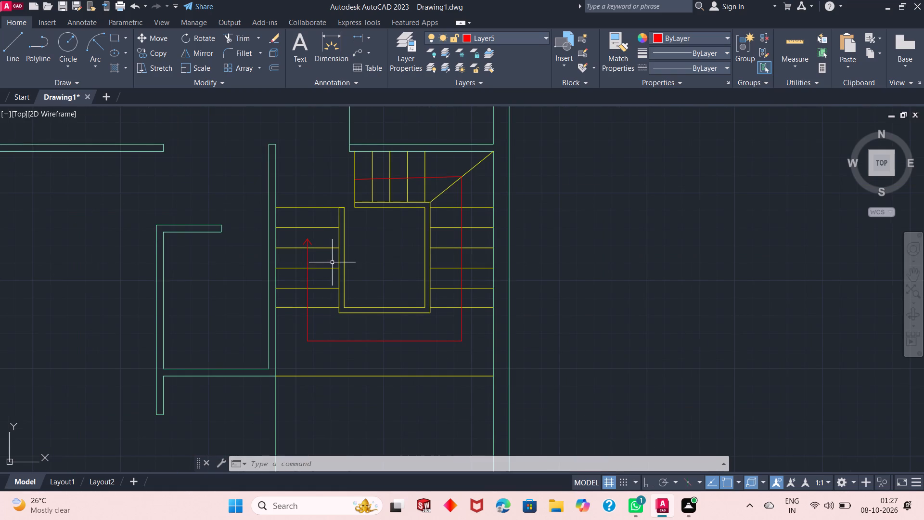
scroll(316, 240, "up", 1)
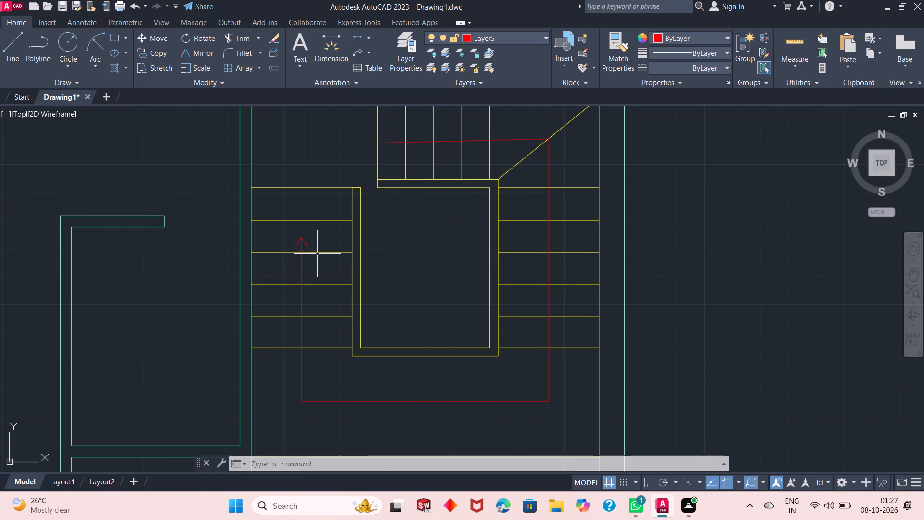
scroll(429, 291, "up", 2)
scroll(437, 290, "down", 3)
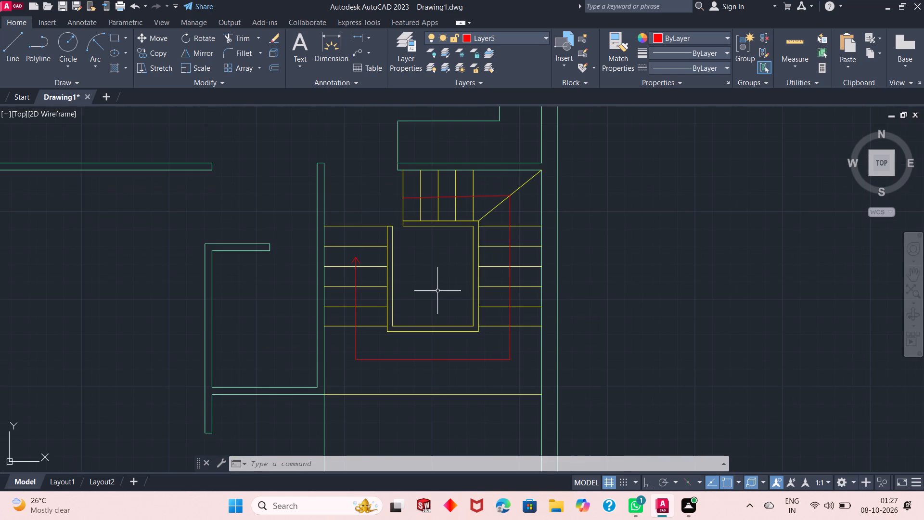
scroll(437, 291, "down", 2)
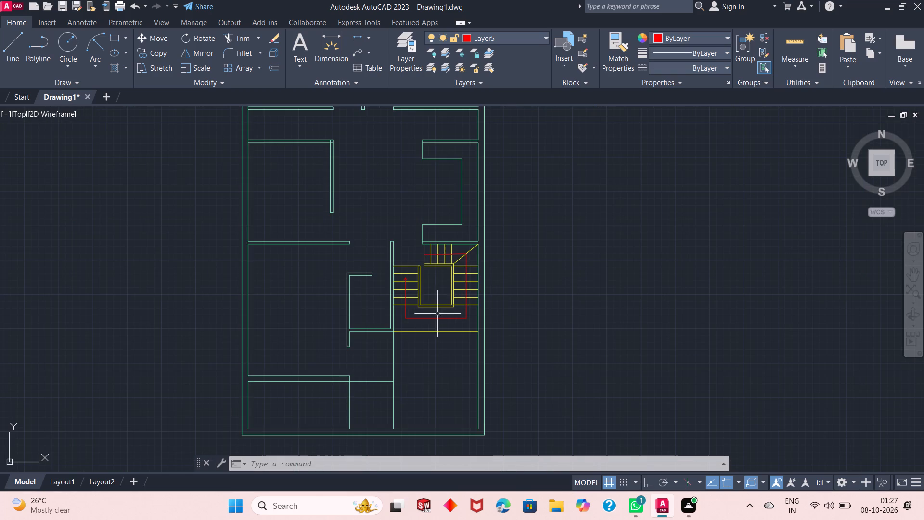
scroll(425, 287, "down", 1)
scroll(430, 367, "up", 2)
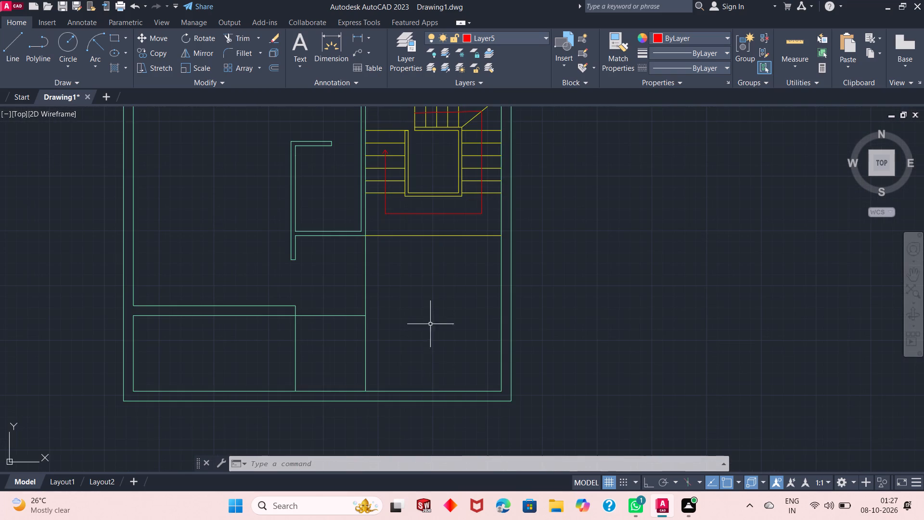
scroll(419, 221, "down", 2)
scroll(419, 260, "up", 1)
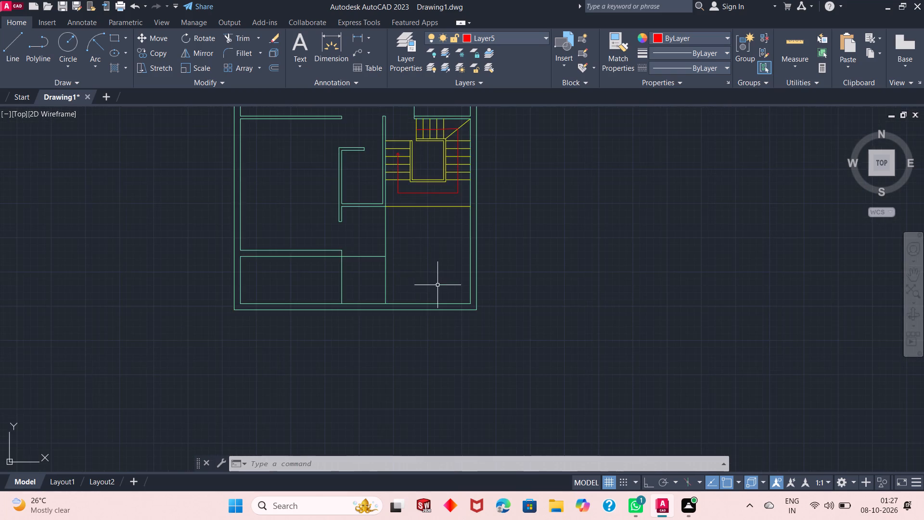
scroll(438, 289, "down", 3)
On Layer1 with ortho on, draw the upper-left opening's door leaf: 3" out from the outer wall, 2' up, halfway back and down.
scroll(412, 182, "up", 2)
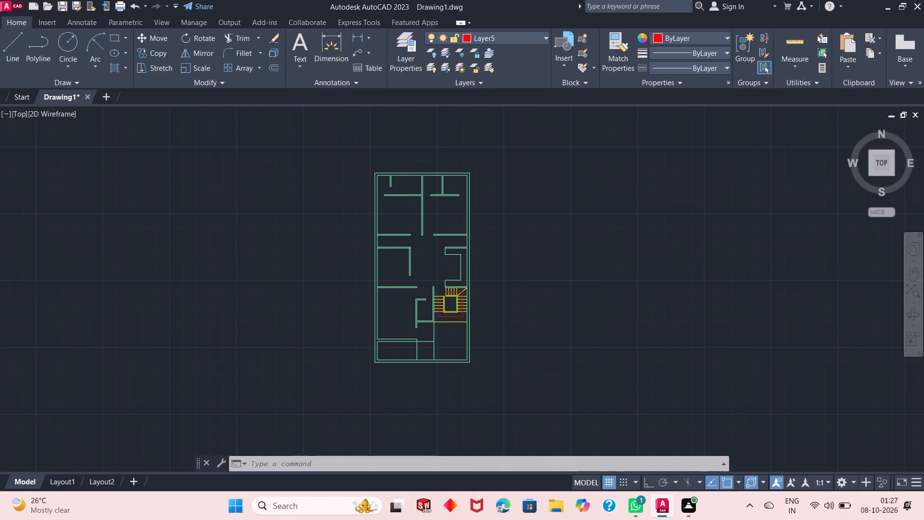
scroll(413, 204, "up", 1)
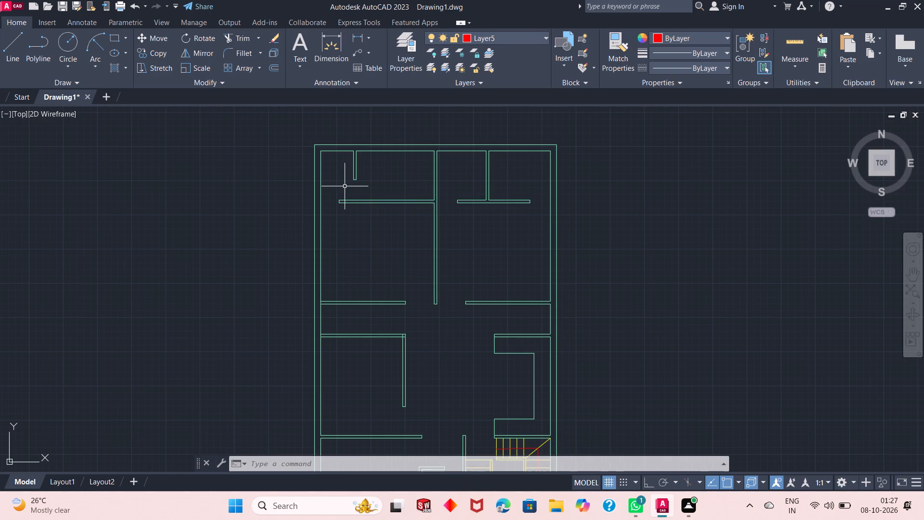
left_click(515, 37)
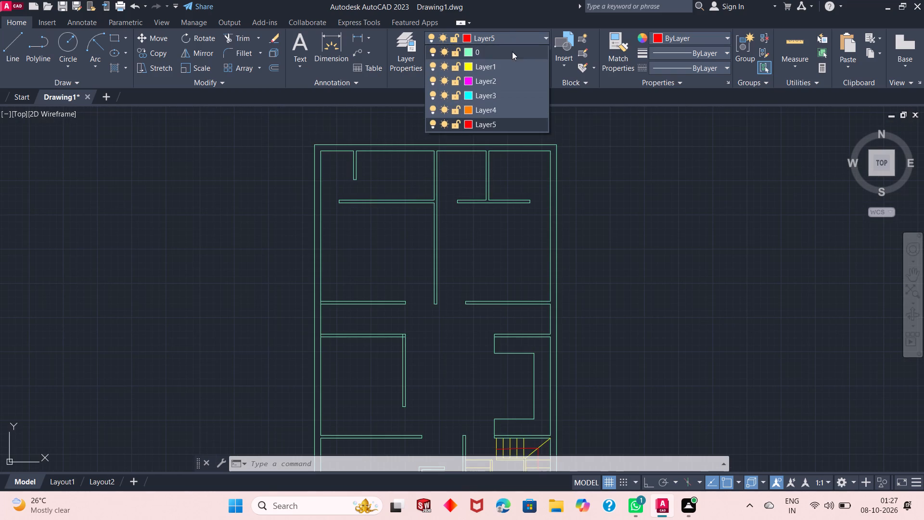
left_click(504, 64)
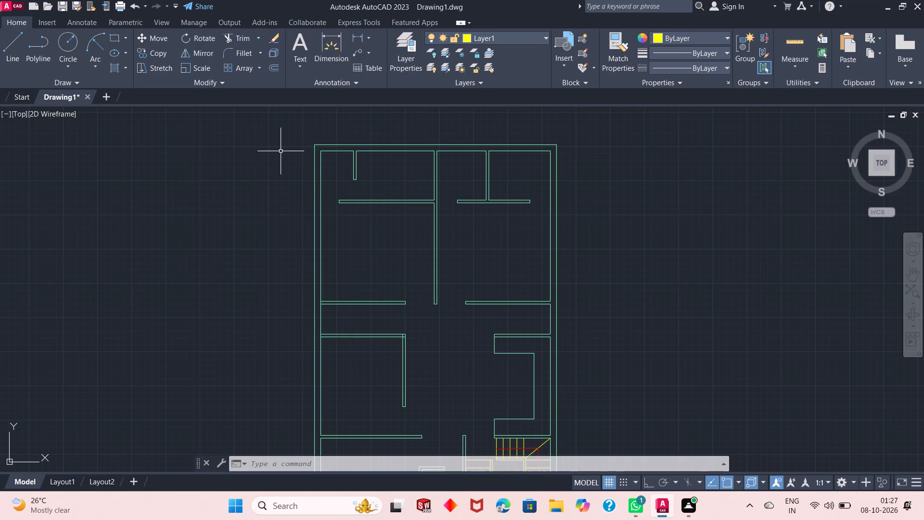
type("l")
key("space")
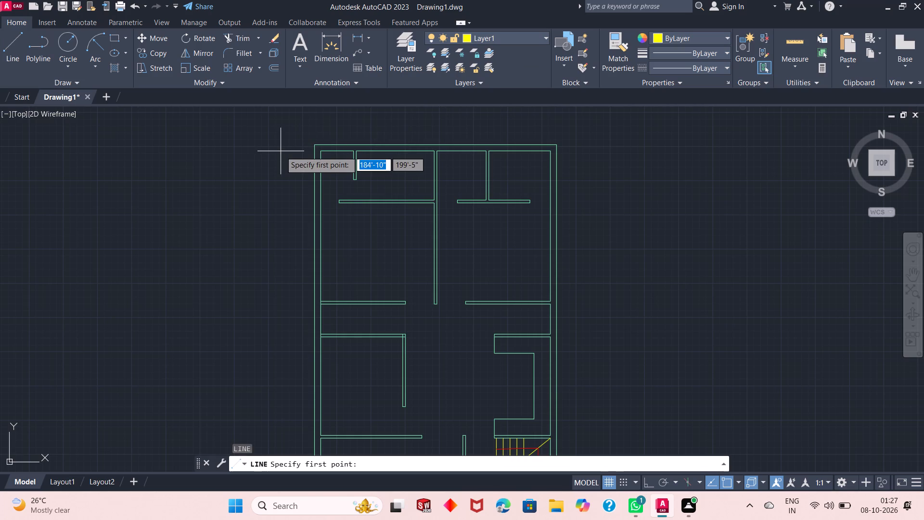
scroll(323, 185, "up", 2)
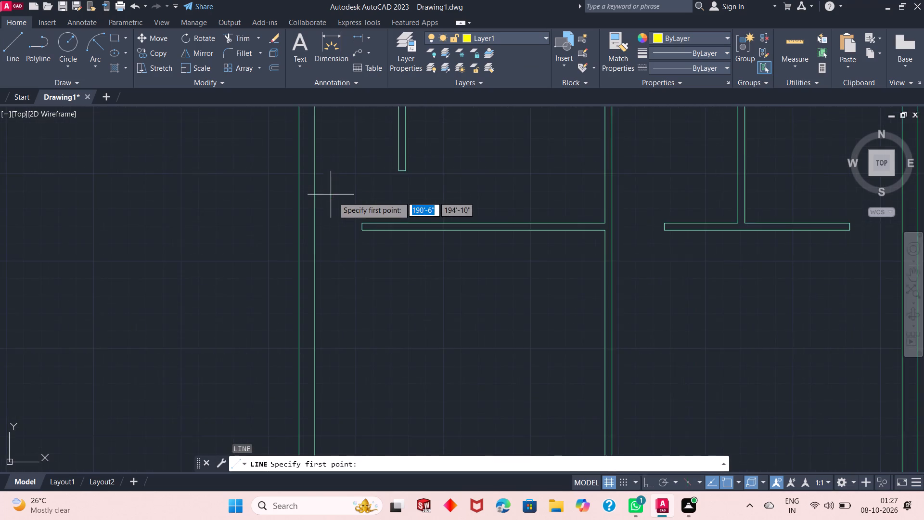
scroll(335, 199, "up", 1)
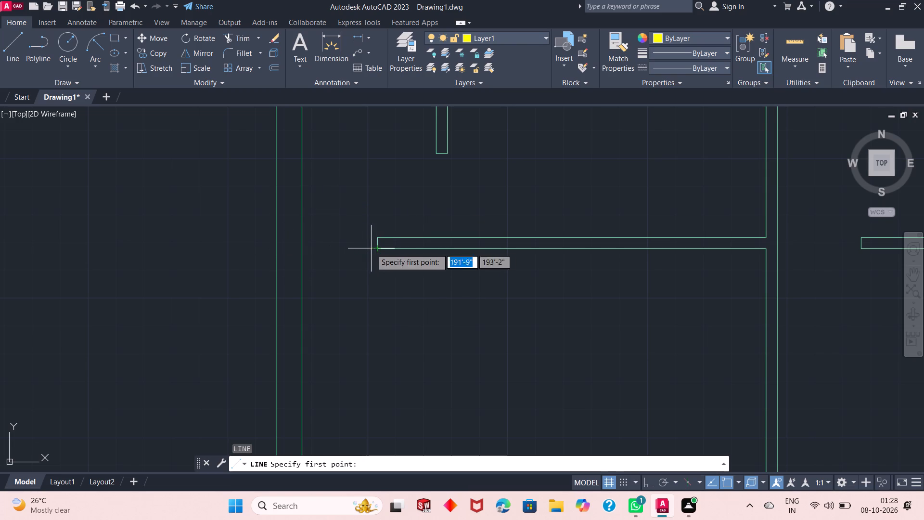
left_click(301, 248)
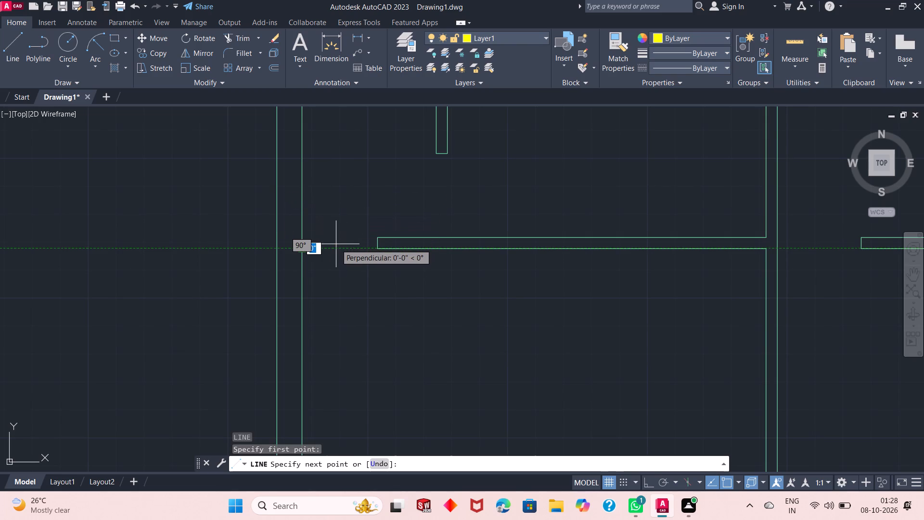
key("F8")
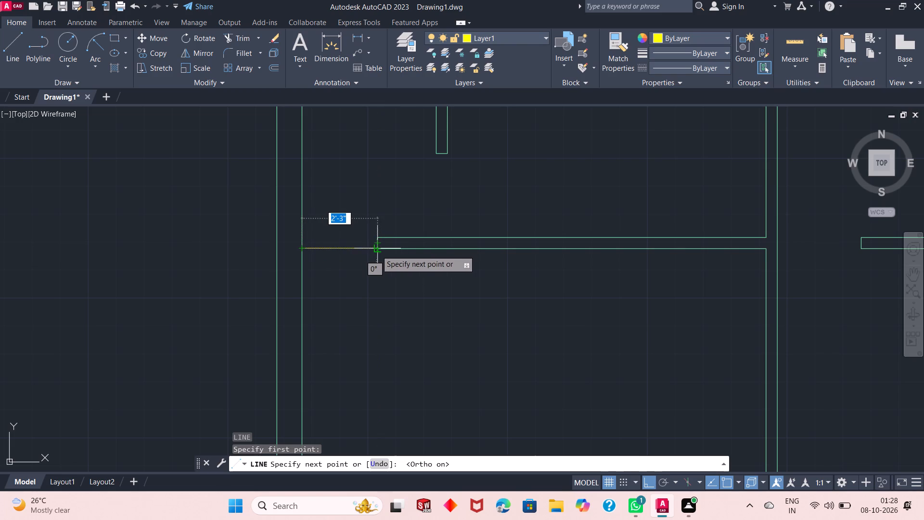
key("3")
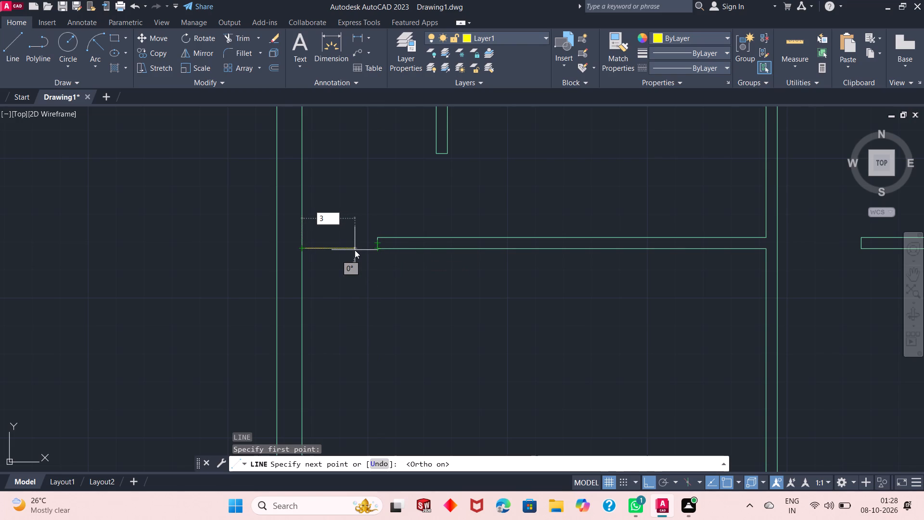
key("shift+quotedbl")
key("Return")
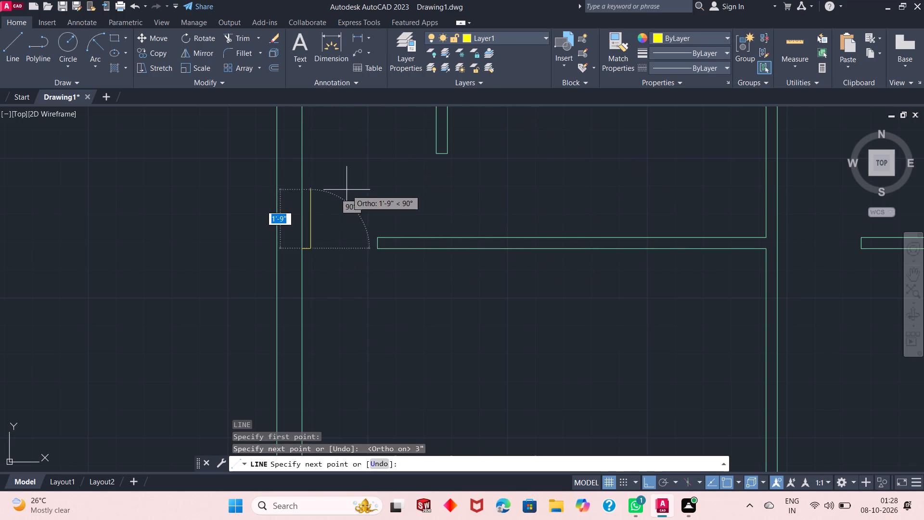
scroll(331, 198, "up", 3)
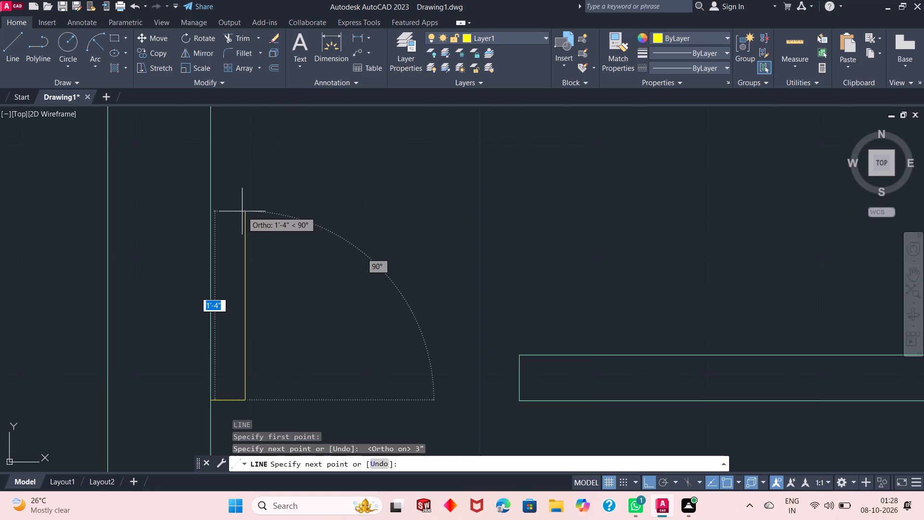
type("2'")
key("Return")
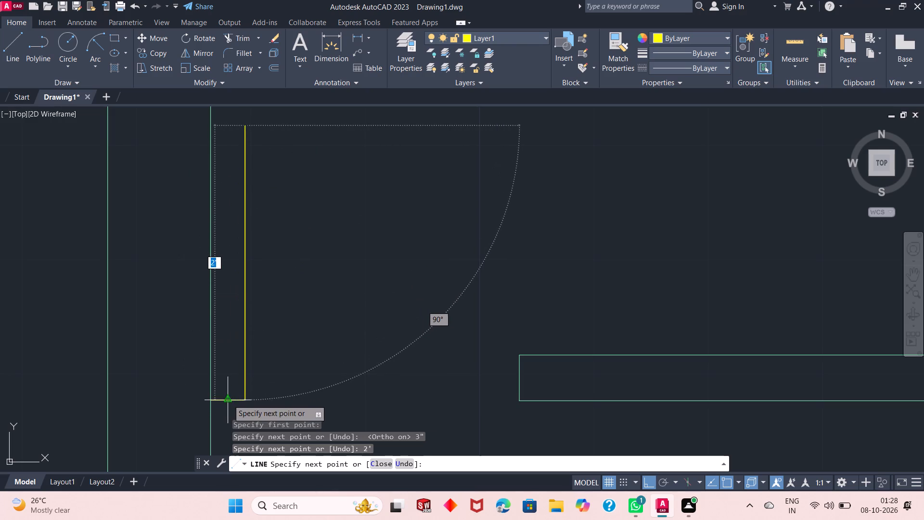
left_click(228, 125)
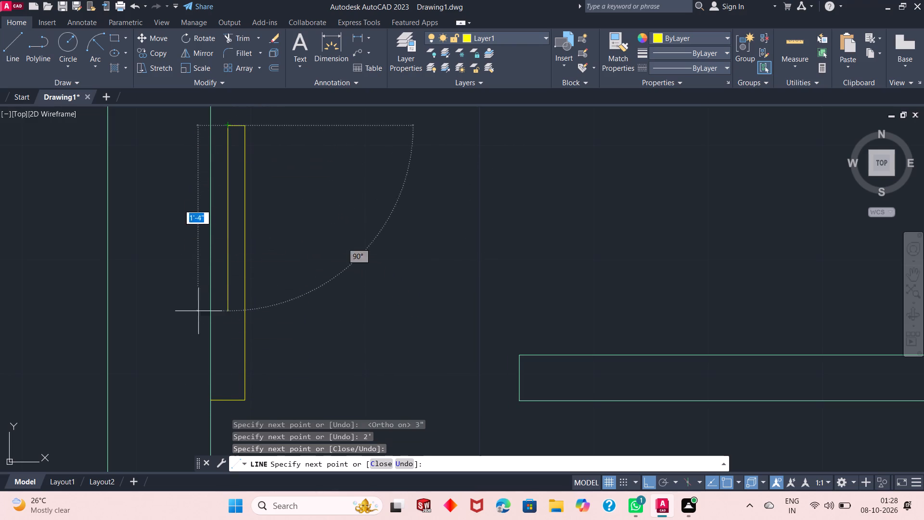
left_click(225, 397)
key("Return")
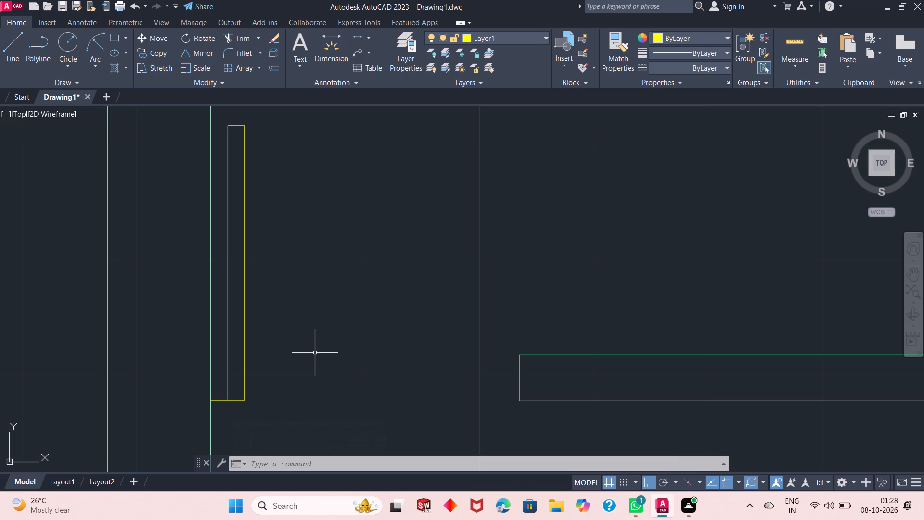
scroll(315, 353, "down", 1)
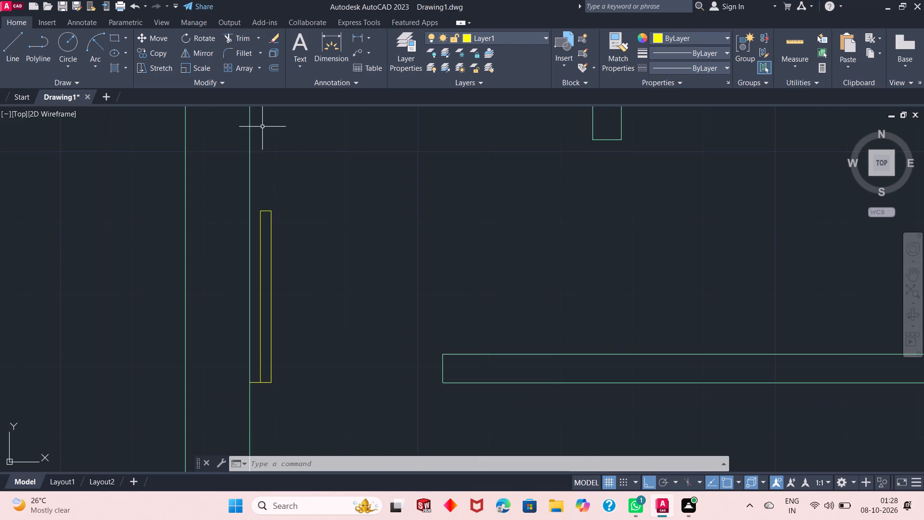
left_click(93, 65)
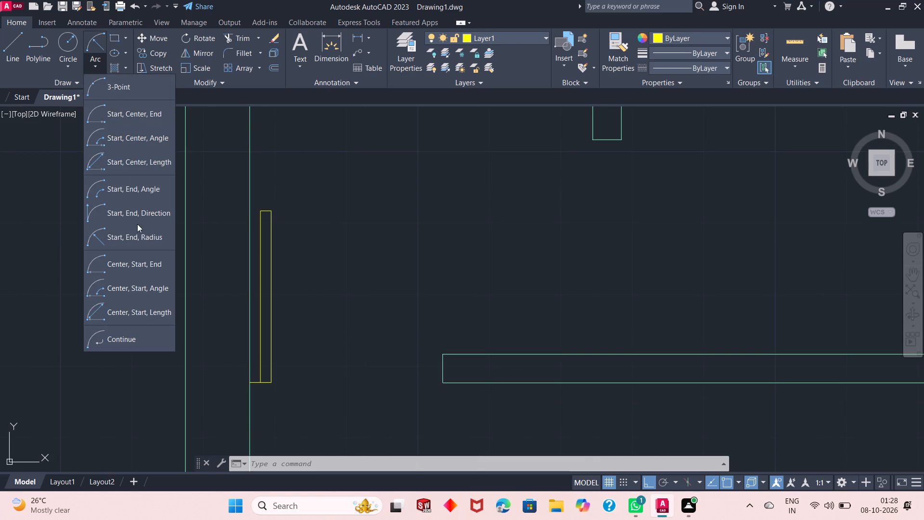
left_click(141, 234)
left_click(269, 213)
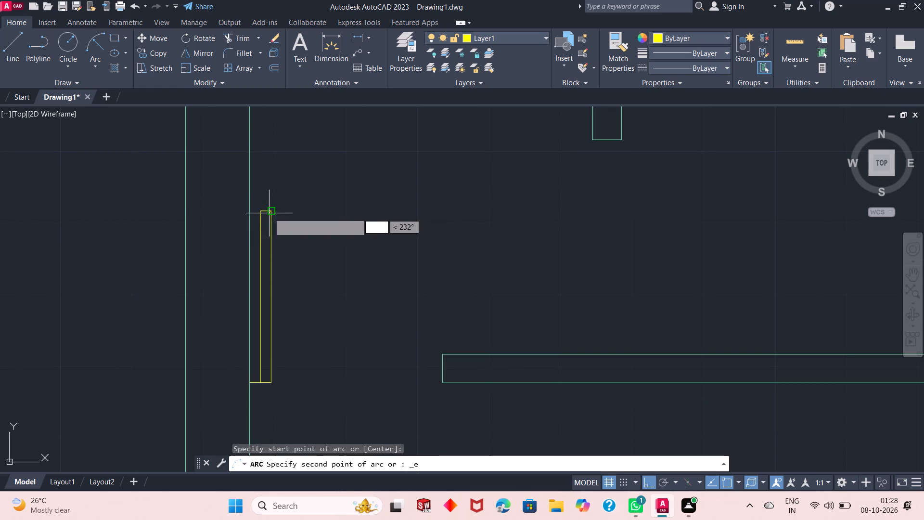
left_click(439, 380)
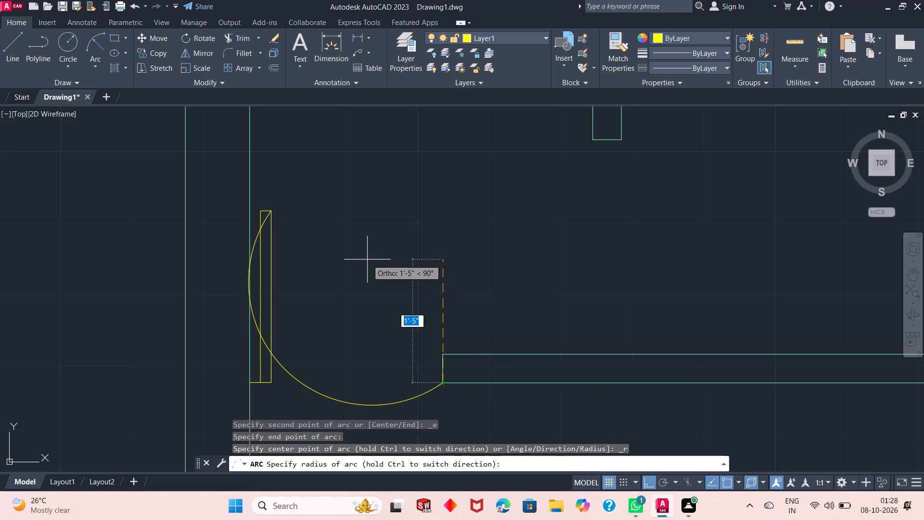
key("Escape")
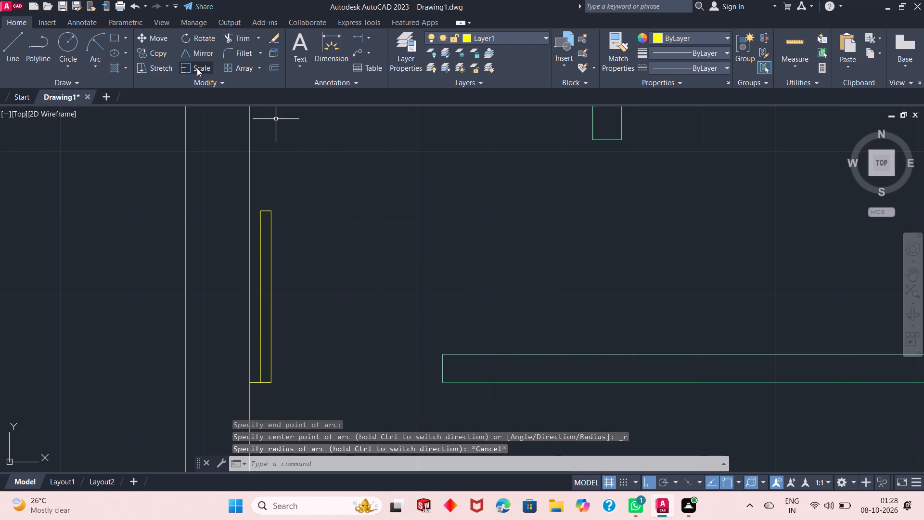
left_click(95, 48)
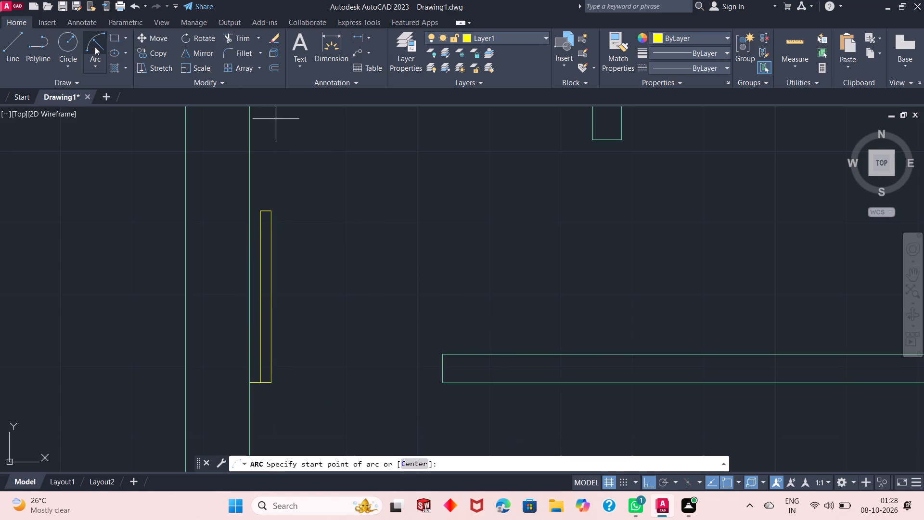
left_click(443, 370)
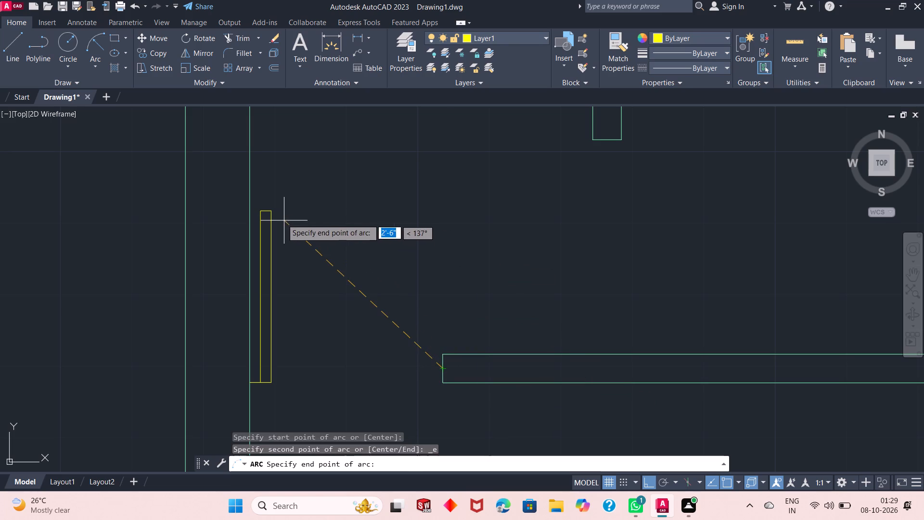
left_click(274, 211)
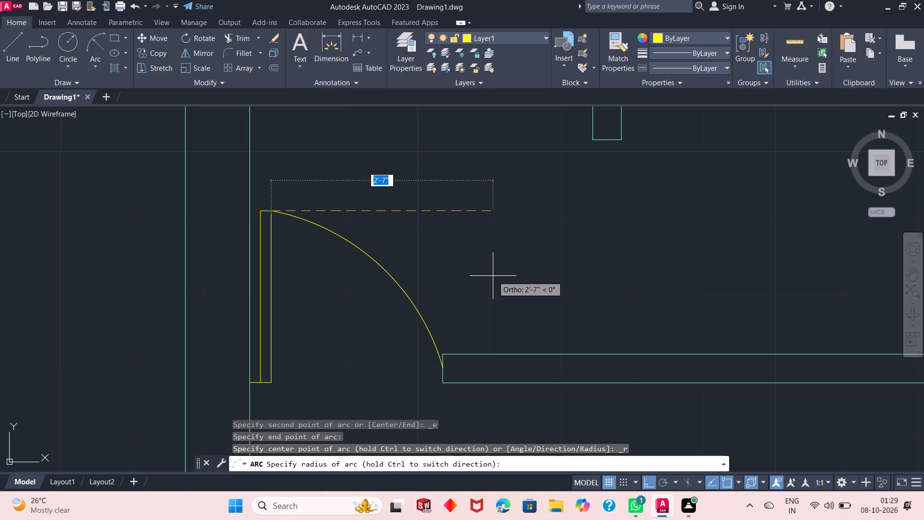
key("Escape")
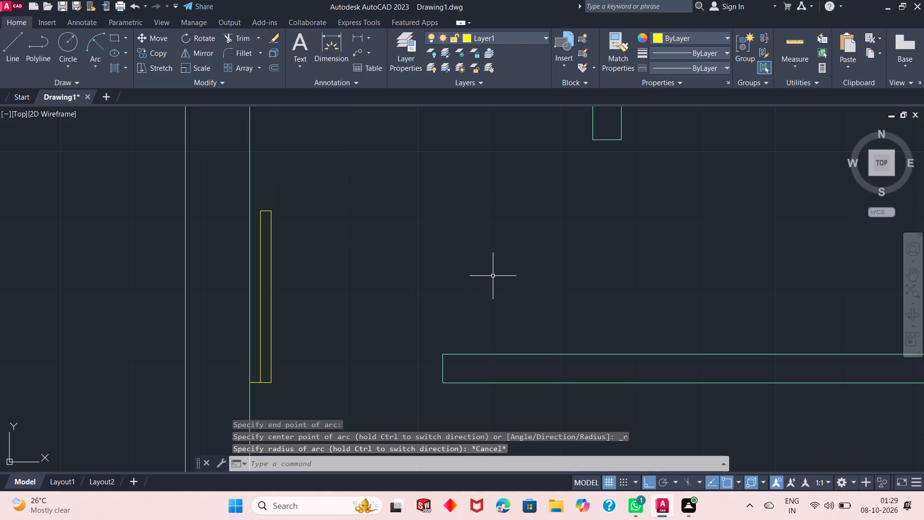
Draw the upper-left door's swing arc from the partition end's lower corner to the leaf's top inner corner, radius 2'.
left_click(92, 48)
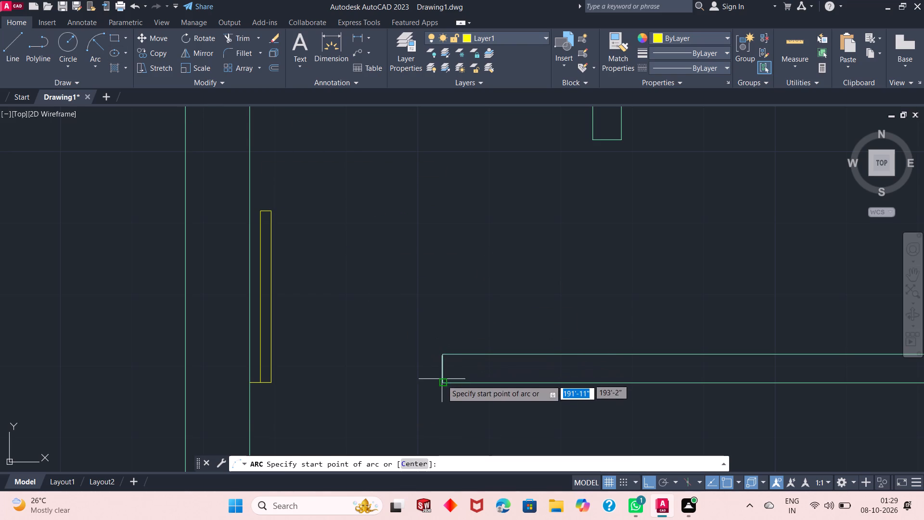
left_click(442, 383)
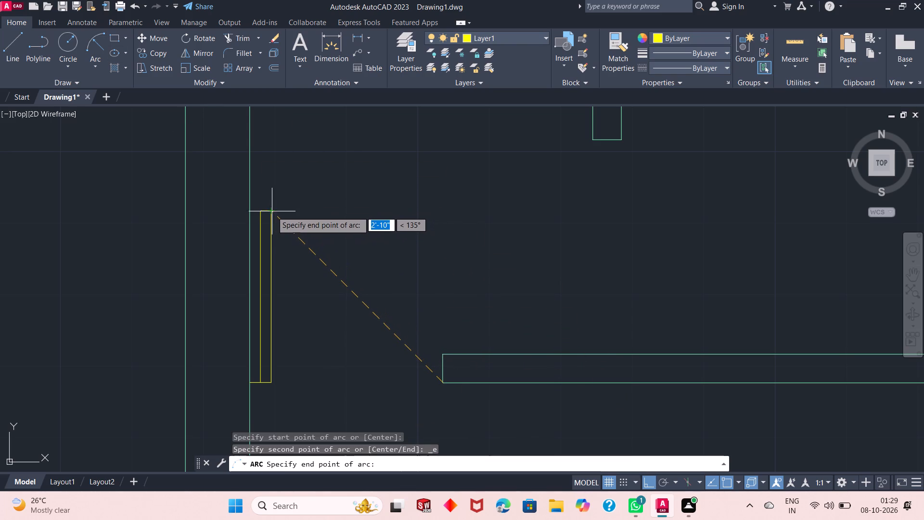
left_click(272, 211)
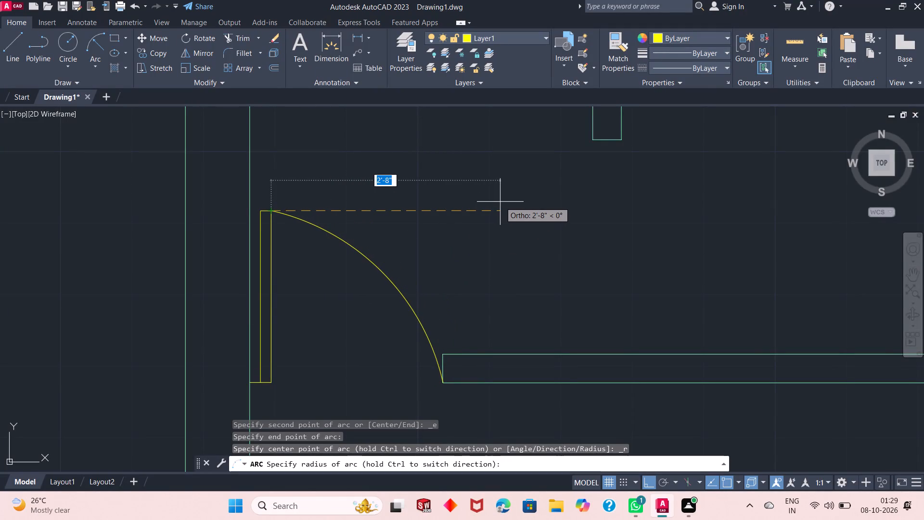
type("2'")
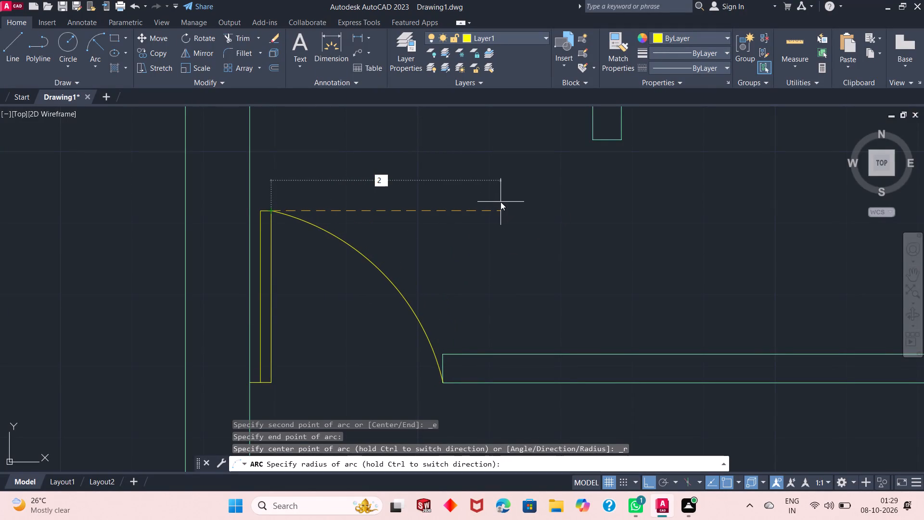
key("Return")
scroll(298, 288, "up", 2)
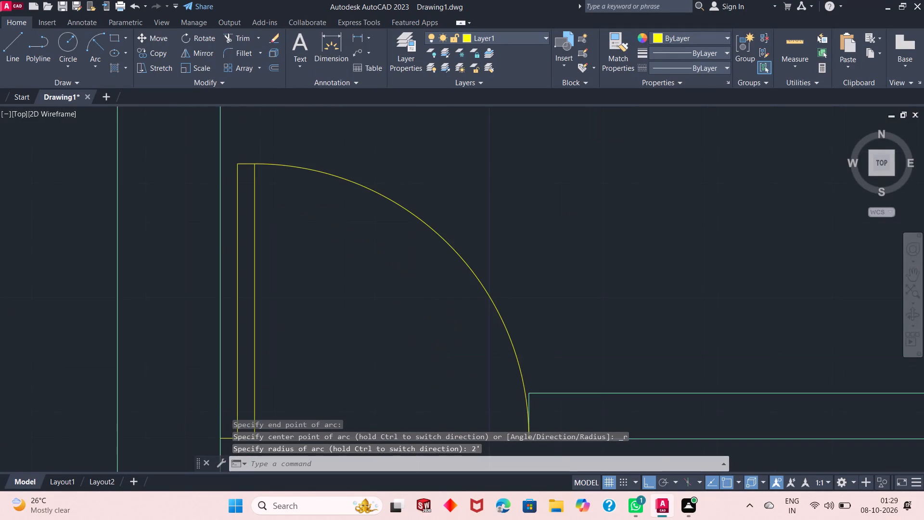
Below the short upper-left partition, draw a door leaf: 3" up from the horizontal wall, 2'3" right, halfway down and back.
scroll(295, 278, "down", 5)
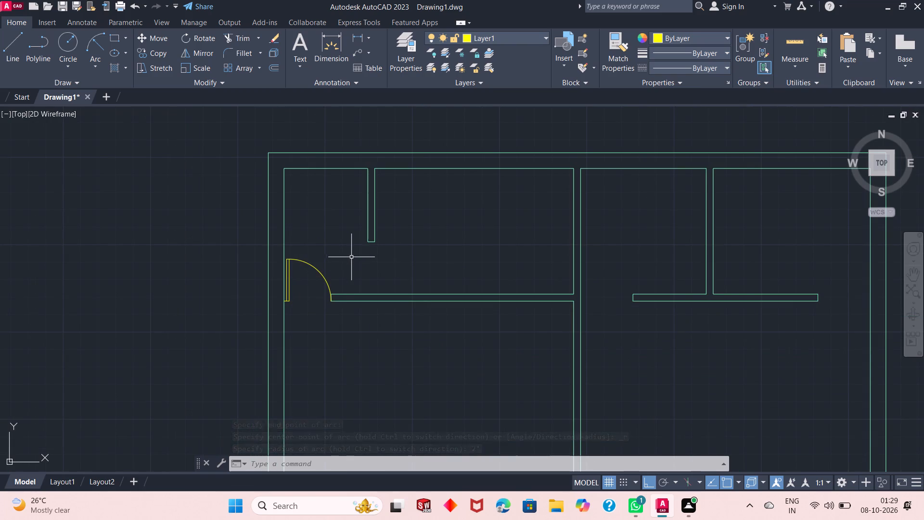
scroll(329, 291, "up", 6)
scroll(329, 289, "down", 4)
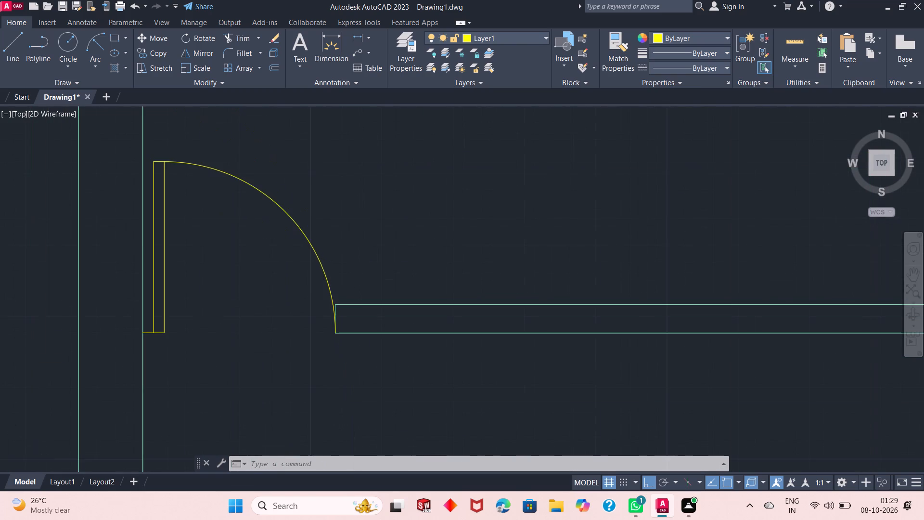
scroll(329, 289, "down", 2)
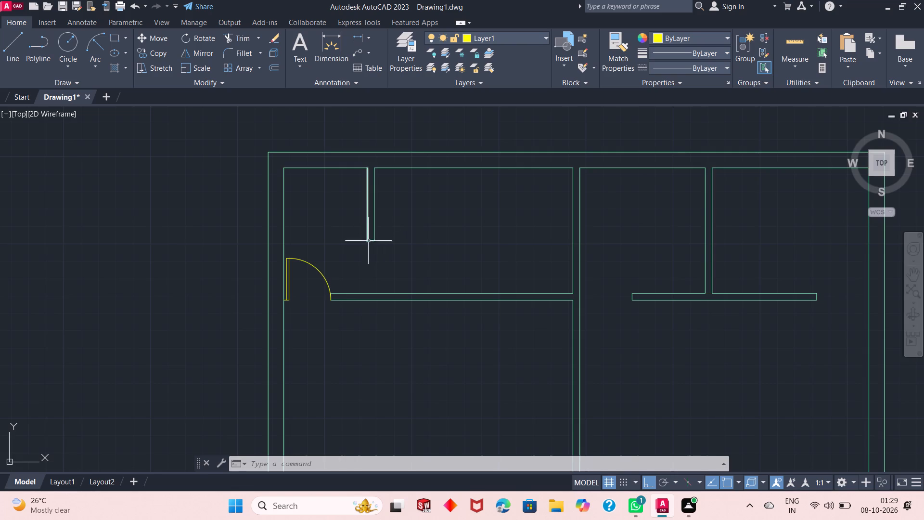
scroll(369, 244, "up", 3)
scroll(376, 255, "down", 1)
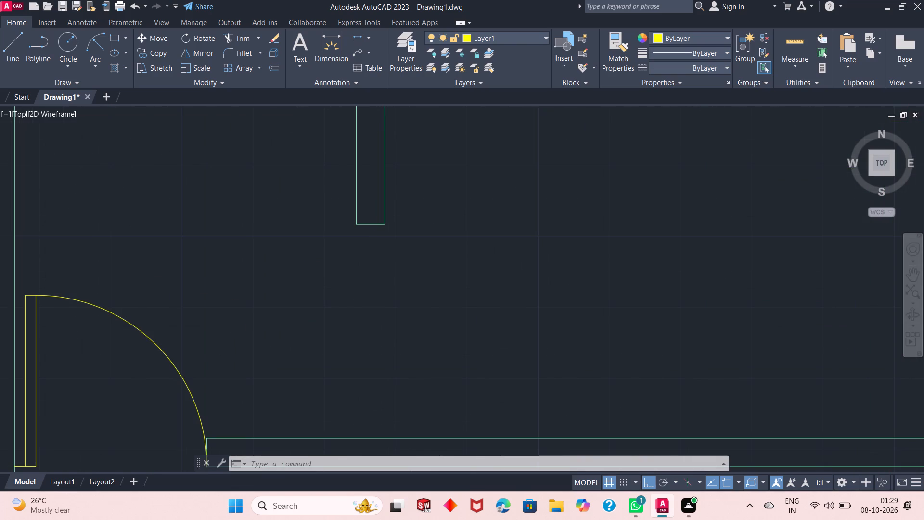
left_click(16, 51)
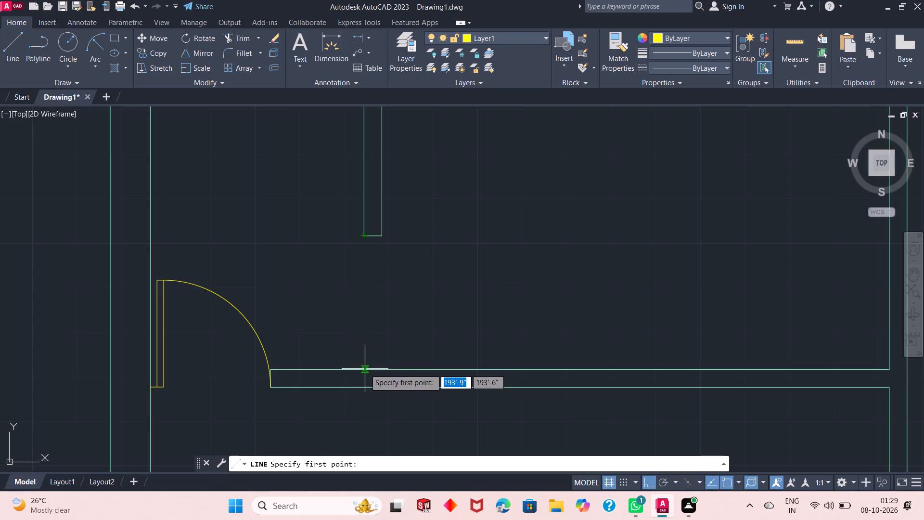
left_click(365, 369)
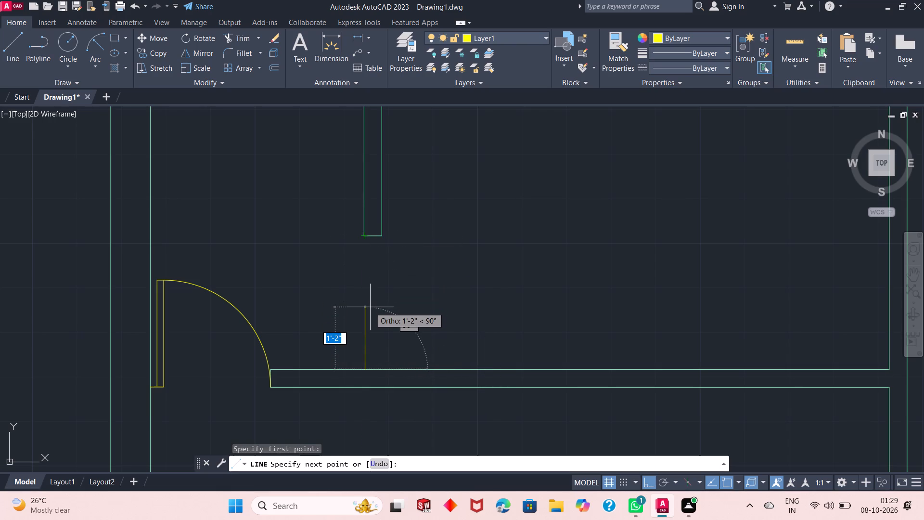
type("3\"")
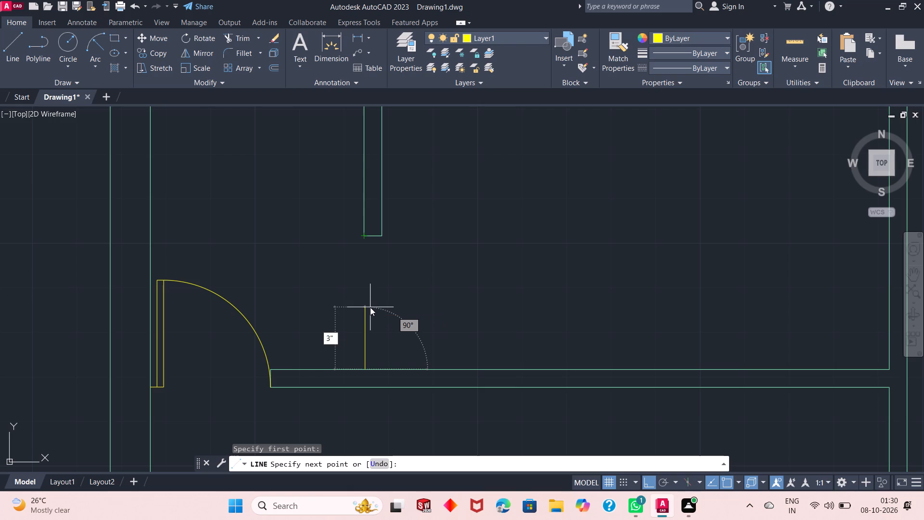
key("Escape")
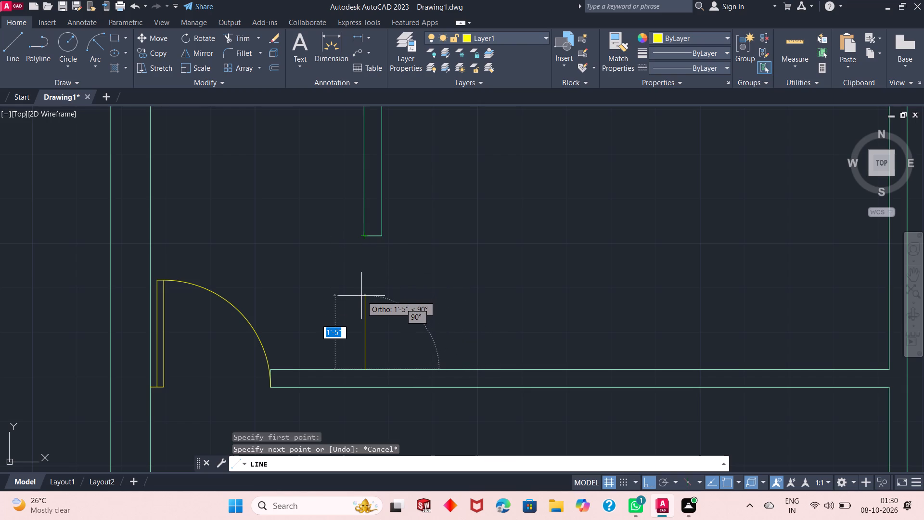
key("3")
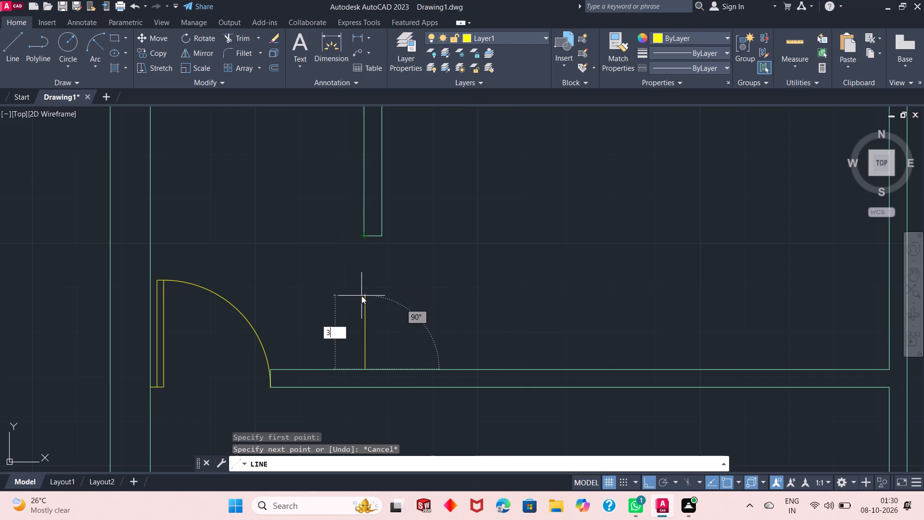
key("shift+quotedbl")
key("Return")
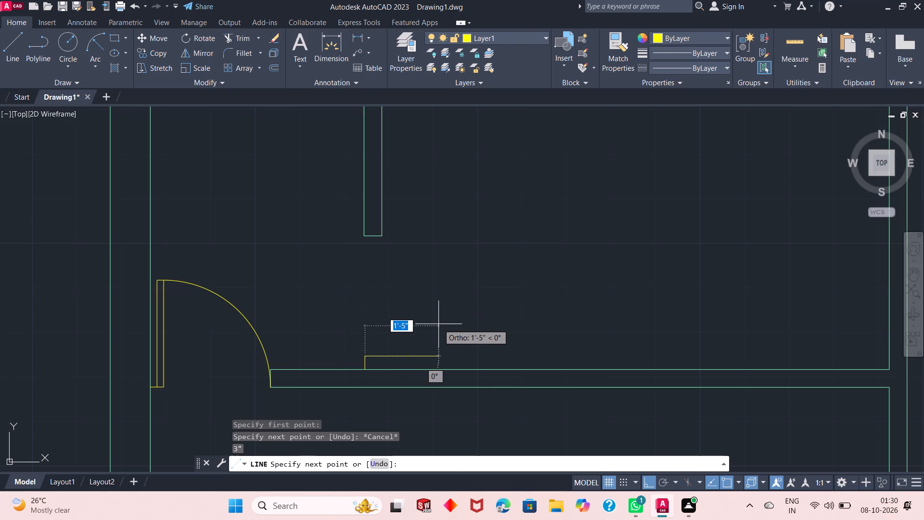
key("2")
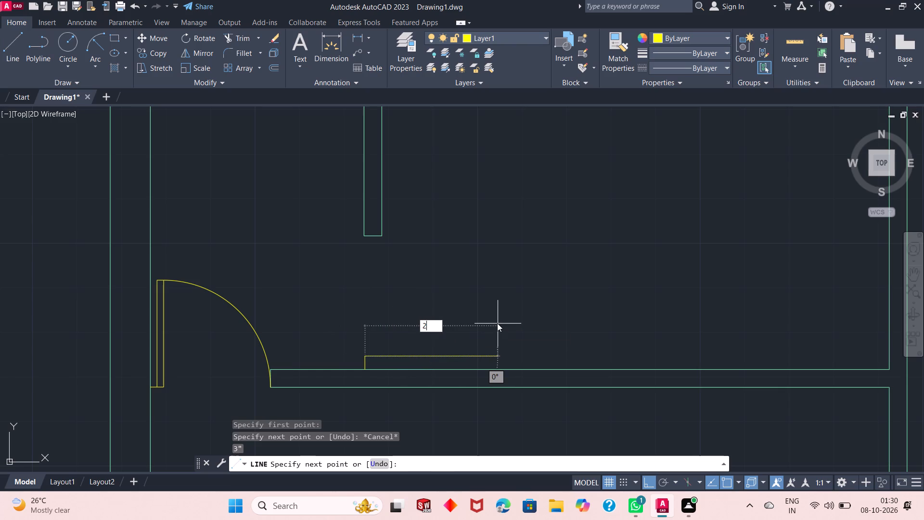
type("'3\"")
key("Return")
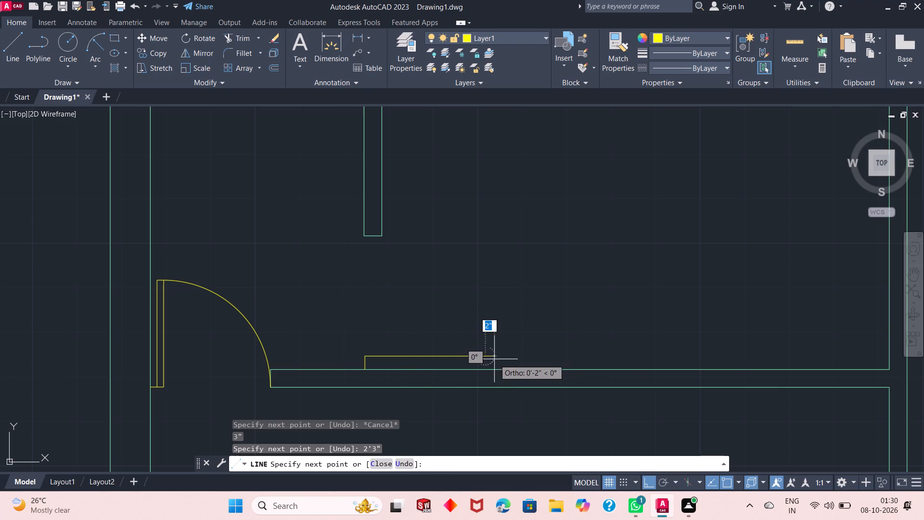
scroll(484, 361, "up", 4)
scroll(483, 363, "down", 3)
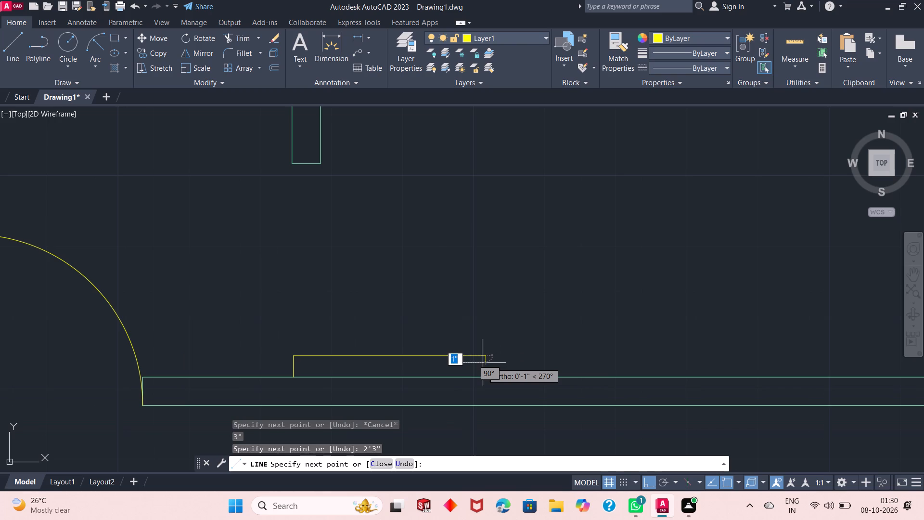
scroll(483, 363, "down", 1)
scroll(429, 360, "up", 2)
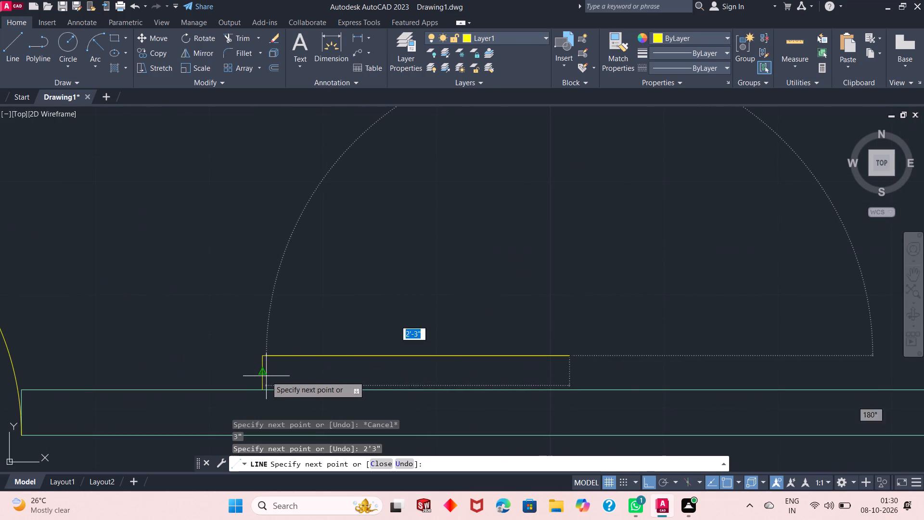
left_click(569, 374)
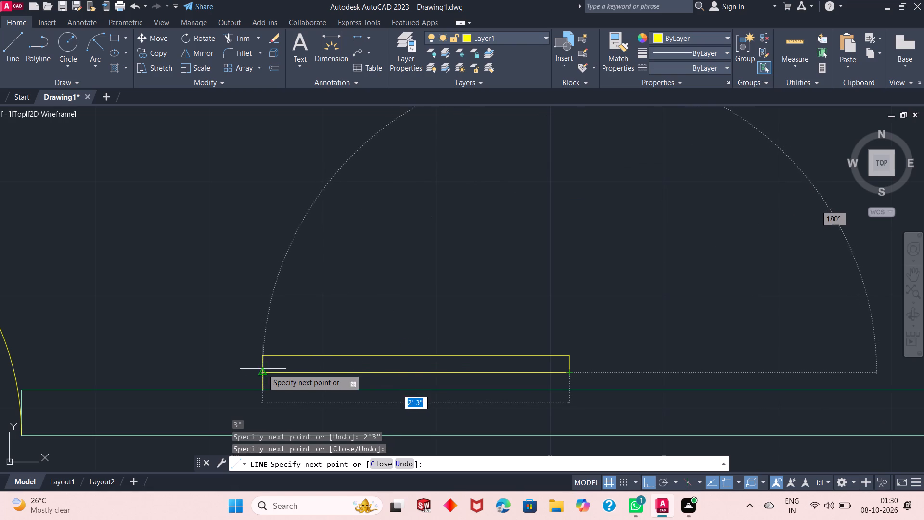
left_click(263, 370)
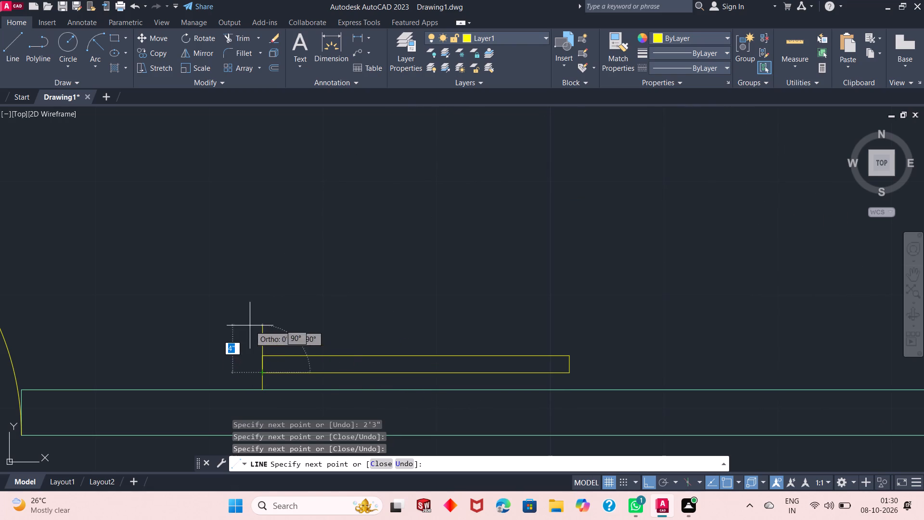
right_click(250, 310)
left_click(266, 312)
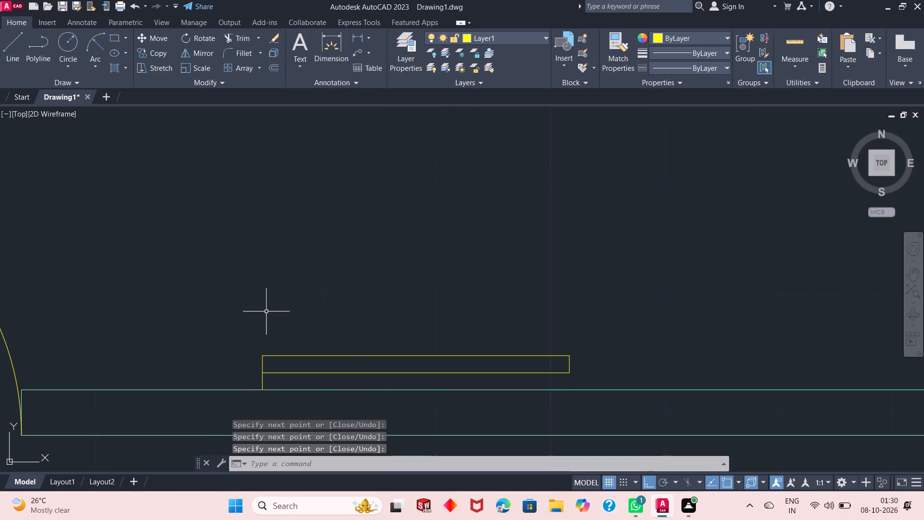
Draw this door's swing arc from the leaf's upper free corner to the short partition's lower-left corner, radius 2'3".
scroll(380, 357, "up", 3)
scroll(380, 357, "down", 4)
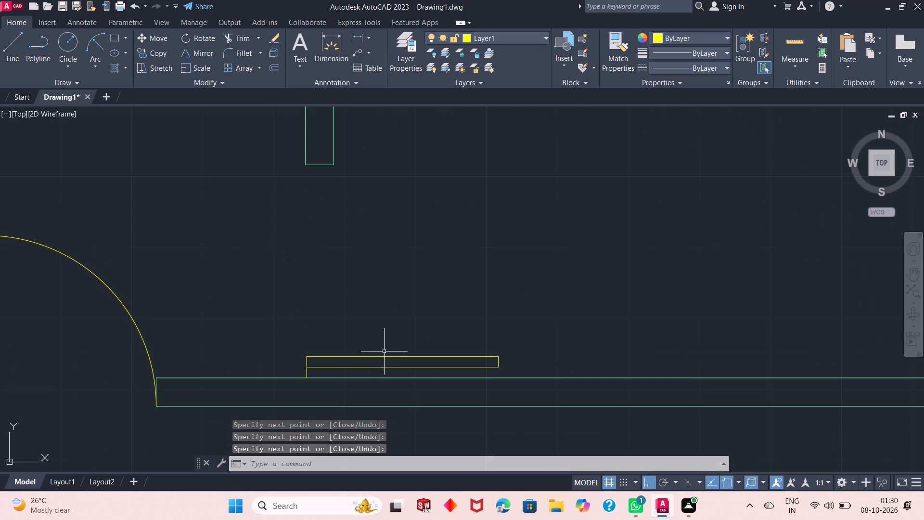
left_click(103, 45)
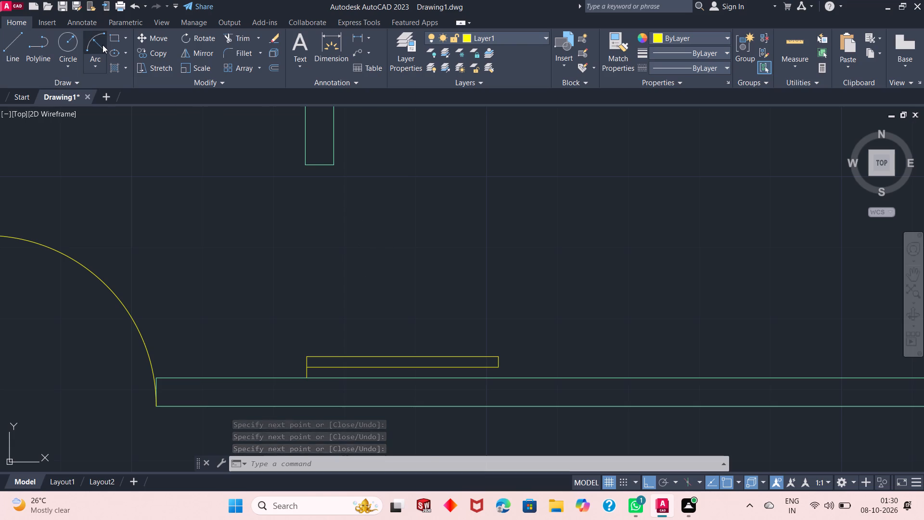
left_click(498, 355)
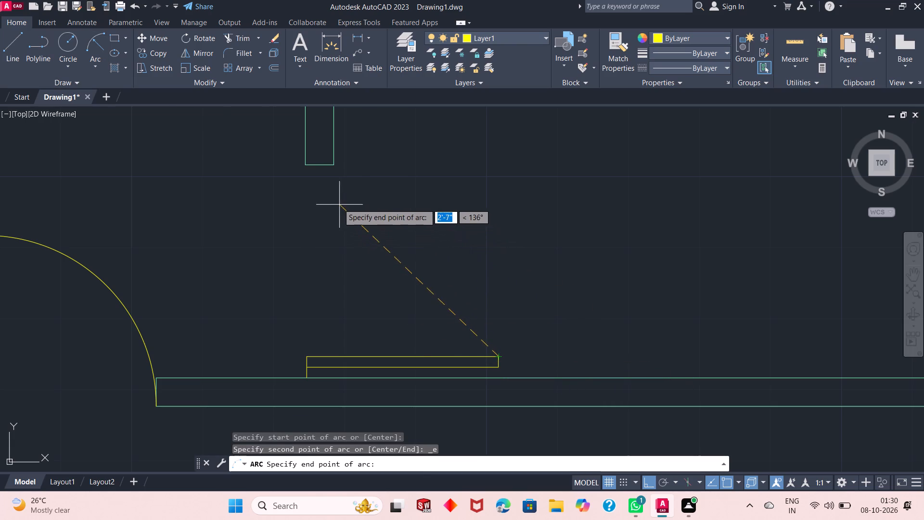
left_click(305, 166)
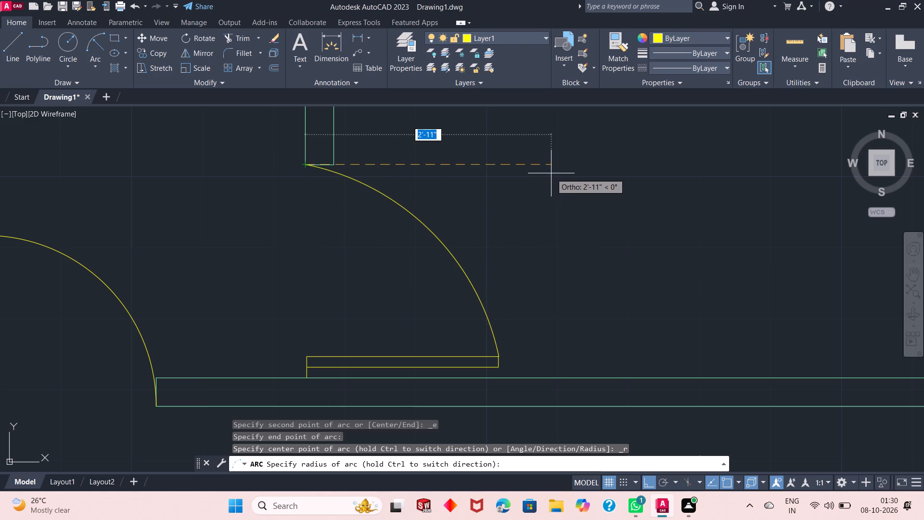
type("2'3")
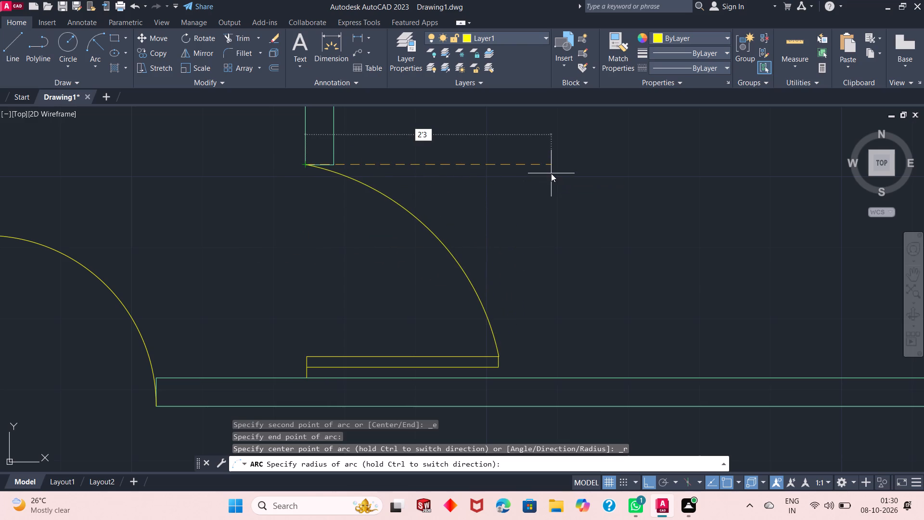
key("shift+quotedbl")
key("Return")
scroll(429, 271, "down", 3)
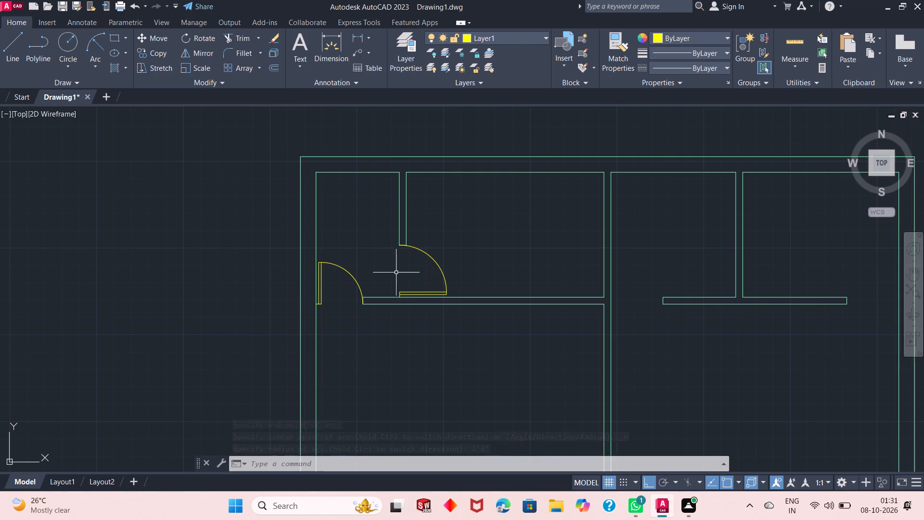
scroll(390, 270, "down", 1)
scroll(464, 263, "down", 1)
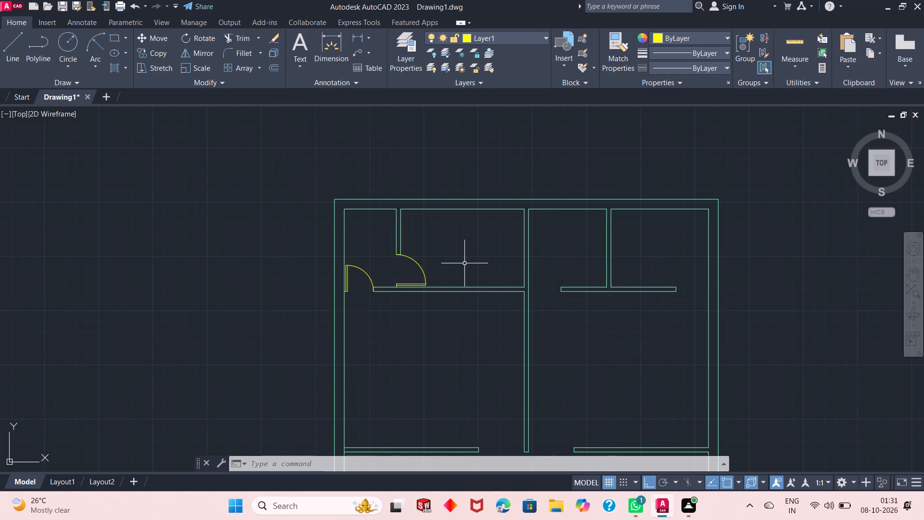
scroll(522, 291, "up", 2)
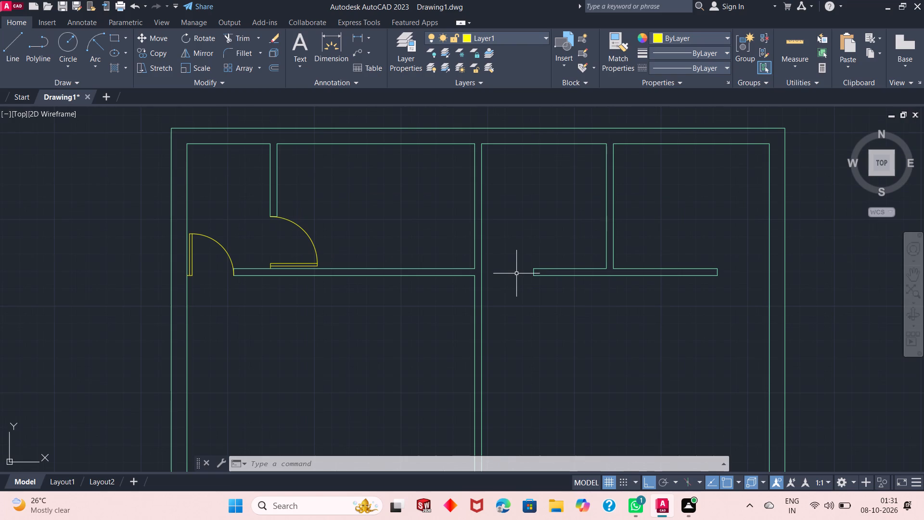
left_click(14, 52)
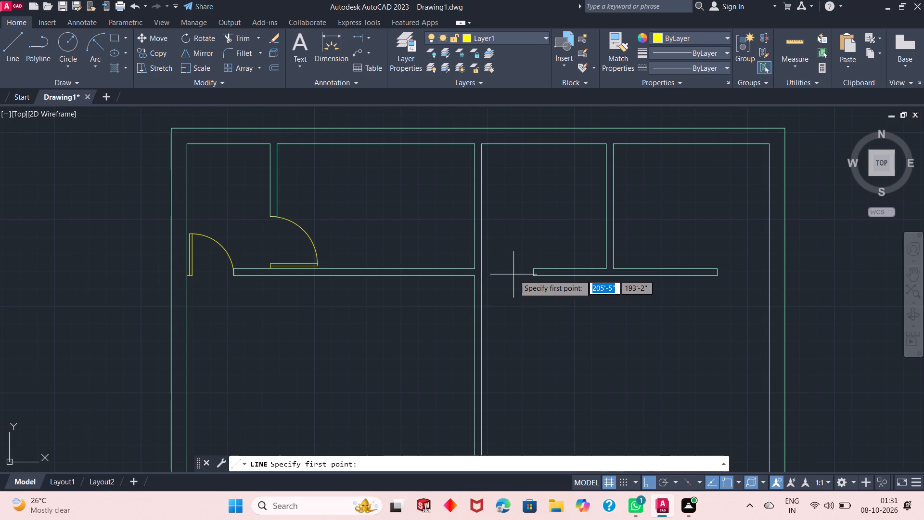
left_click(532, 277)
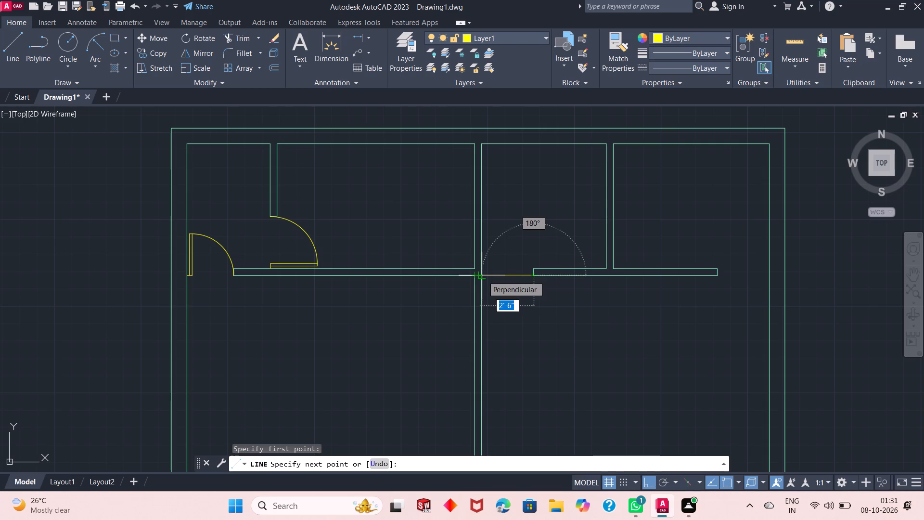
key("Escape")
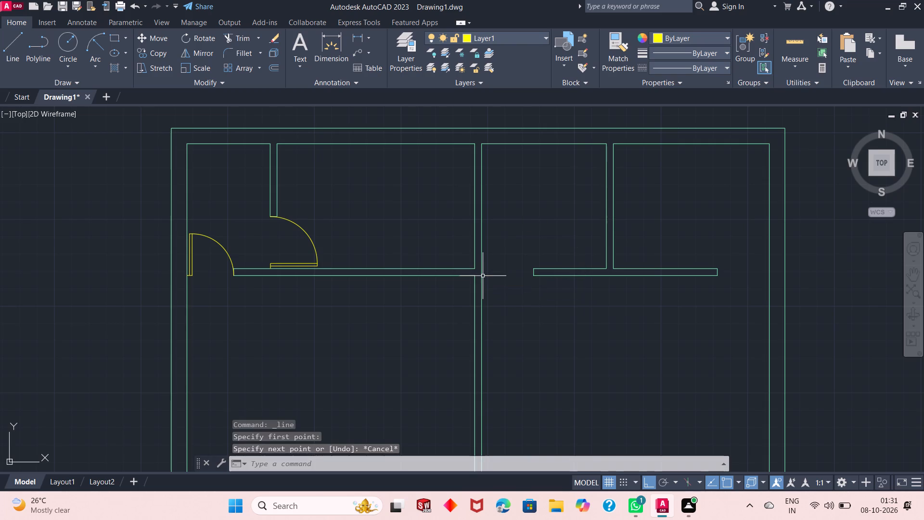
Copy the door leaf and swing arc below the short upper-left partition and paste the copy outside the right outer wall.
left_click(329, 237)
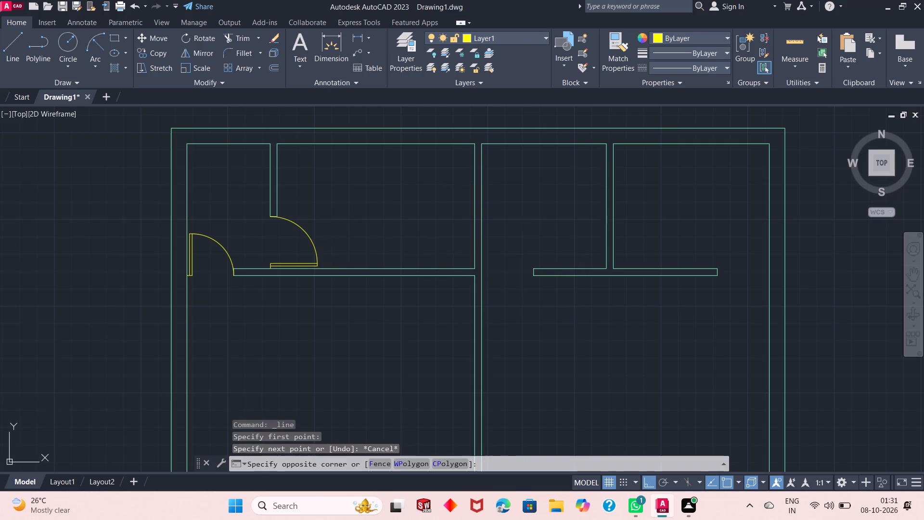
left_click(265, 267)
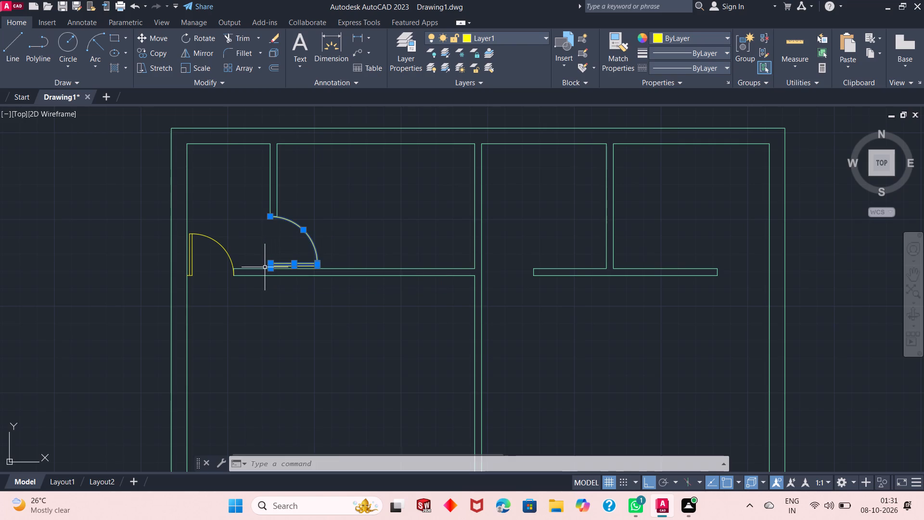
scroll(286, 274, "down", 3)
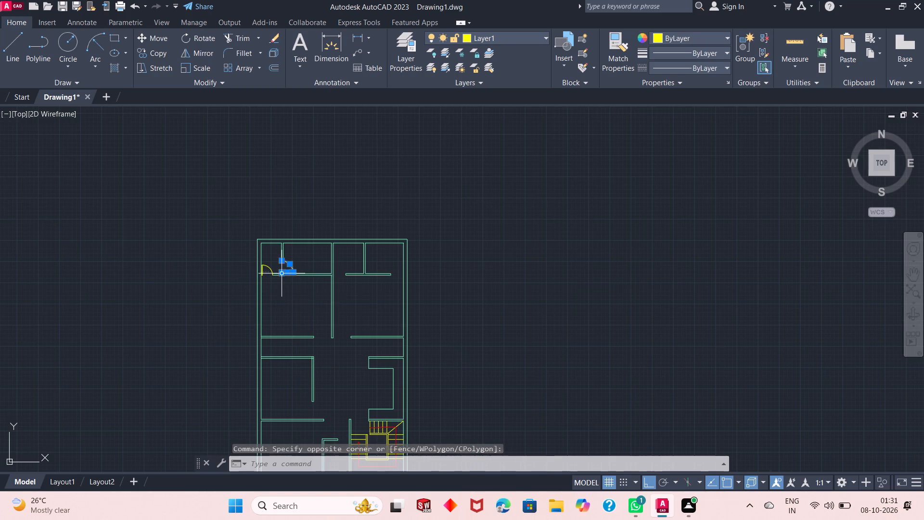
scroll(282, 277, "up", 5)
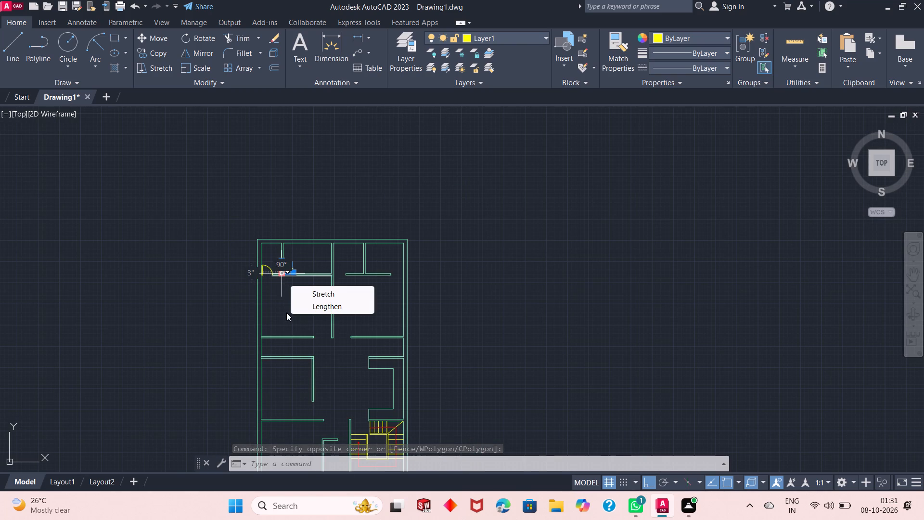
key("Escape")
scroll(289, 278, "up", 6)
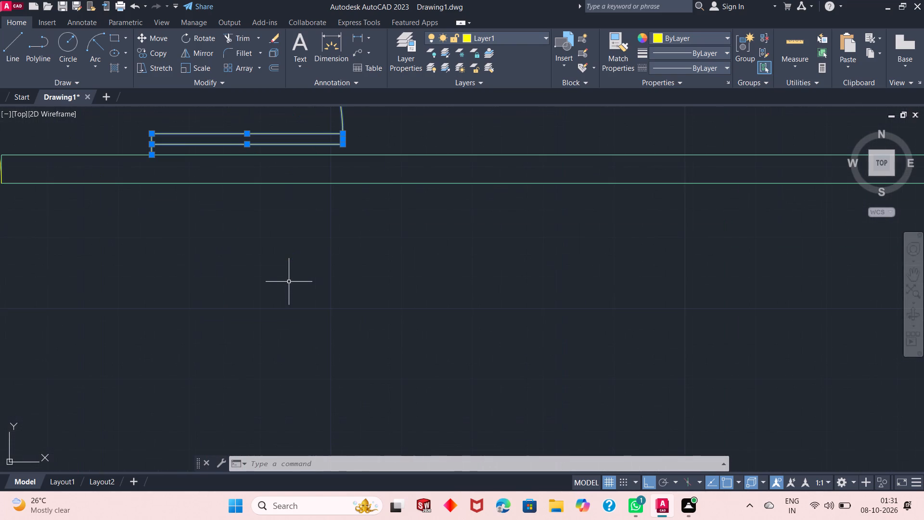
scroll(289, 282, "down", 2)
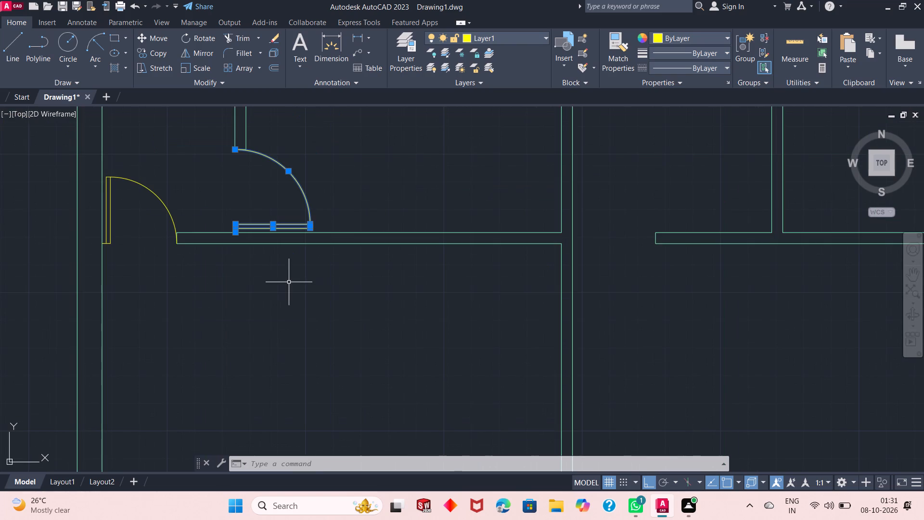
key("ctrl+c")
scroll(289, 282, "down", 3)
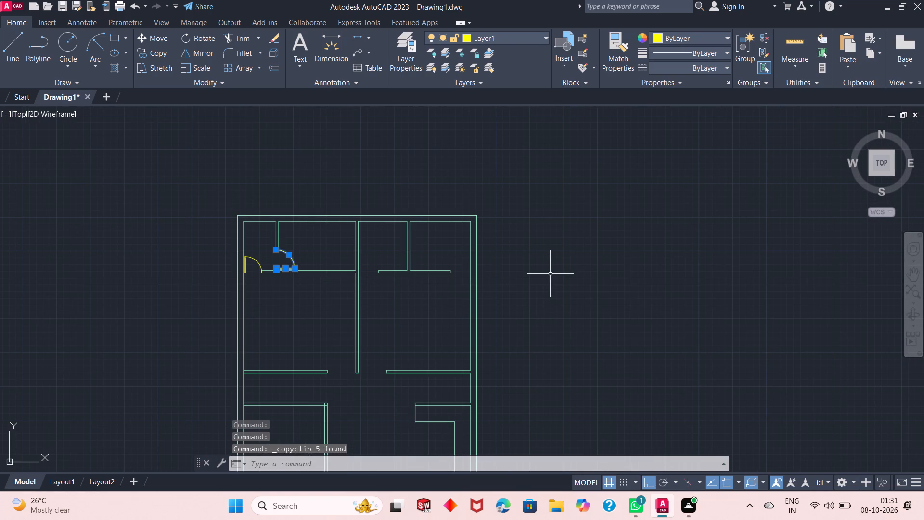
left_click(550, 274)
key("ctrl+v")
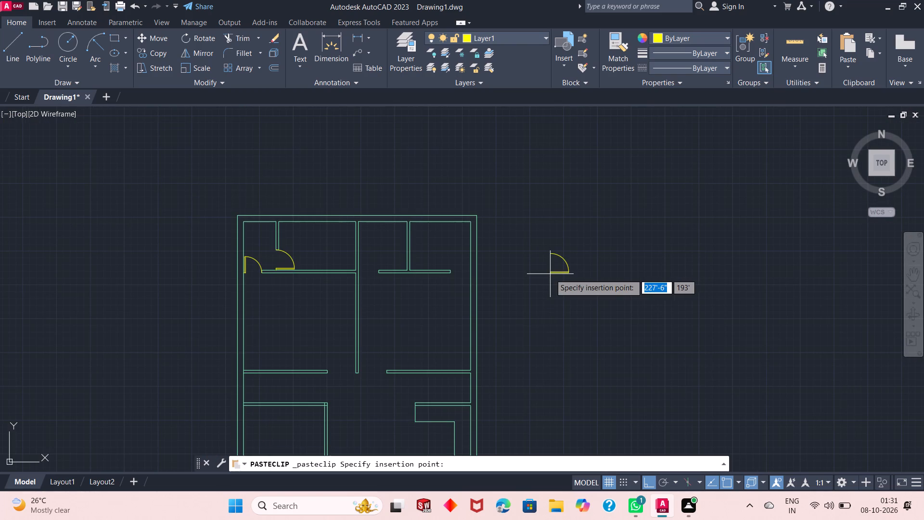
left_click(529, 275)
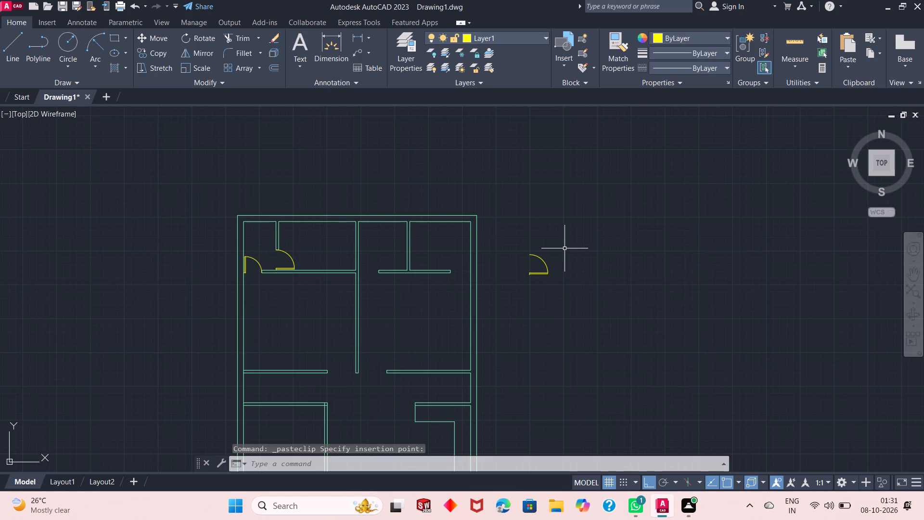
Rotate the pasted door copy 90° counterclockwise about its lower-left corner so the leaf stands vertical.
left_click(561, 253)
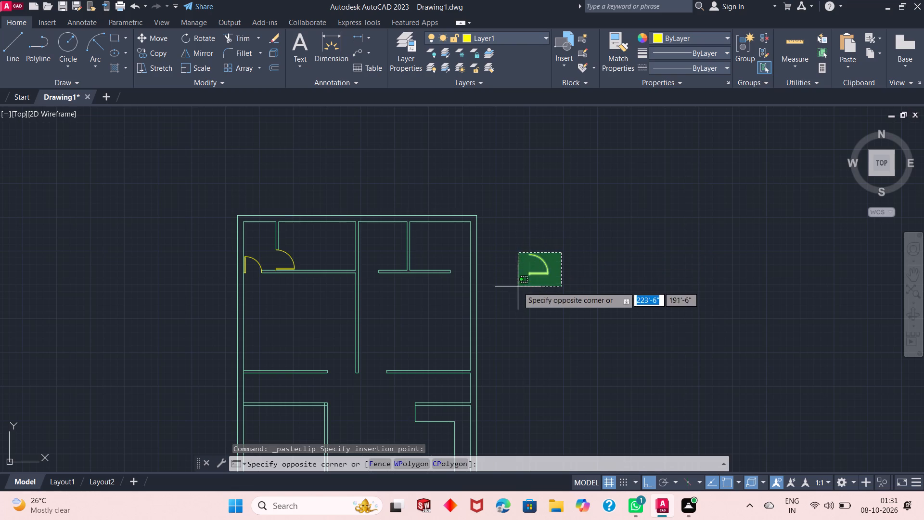
left_click(518, 286)
left_click(185, 39)
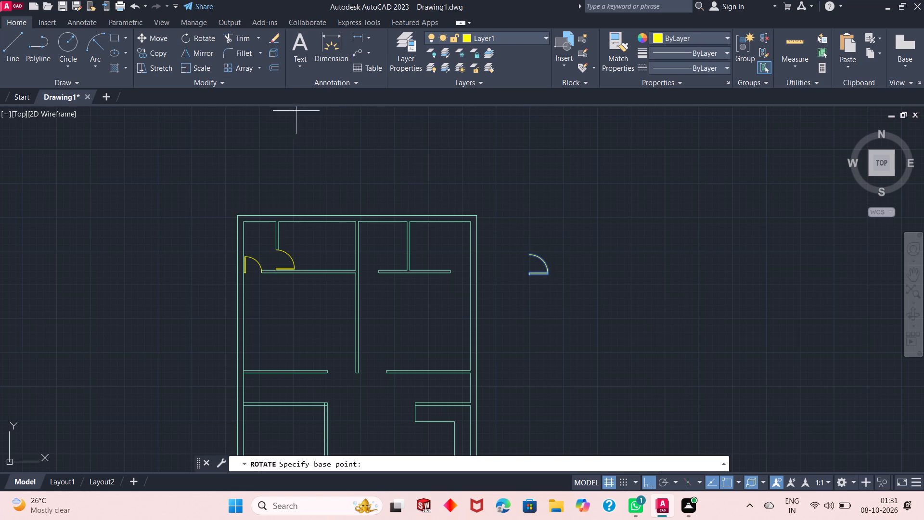
left_click(528, 275)
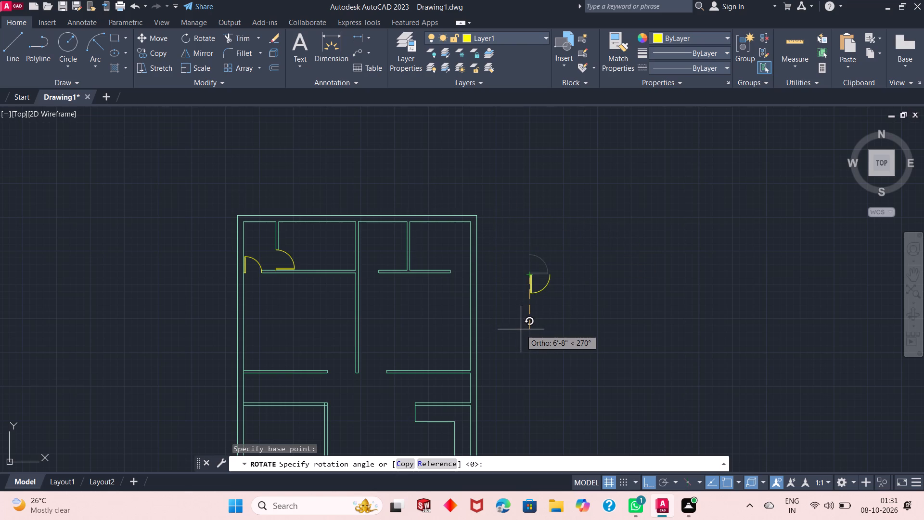
left_click(516, 209)
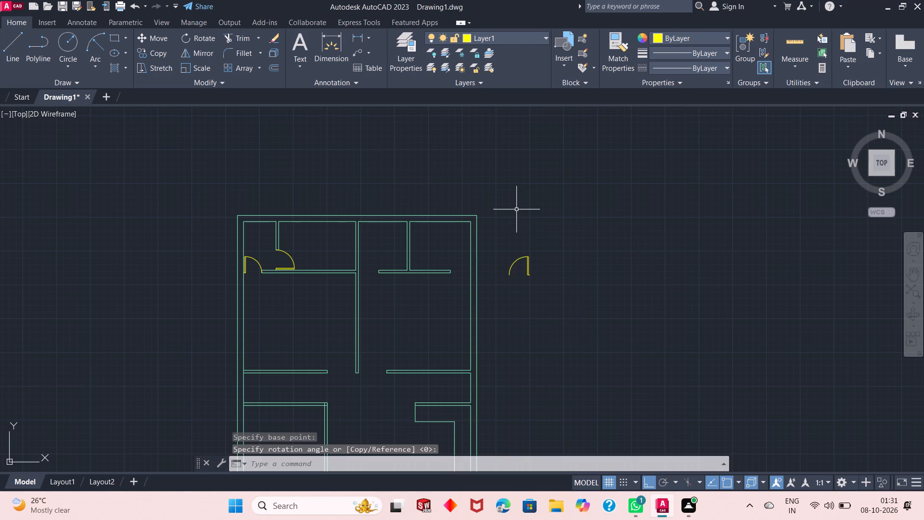
Mirror the rotated door across a vertical line through the leaf's bottom outer corner, keeping the source objects.
left_click(548, 244)
left_click(499, 290)
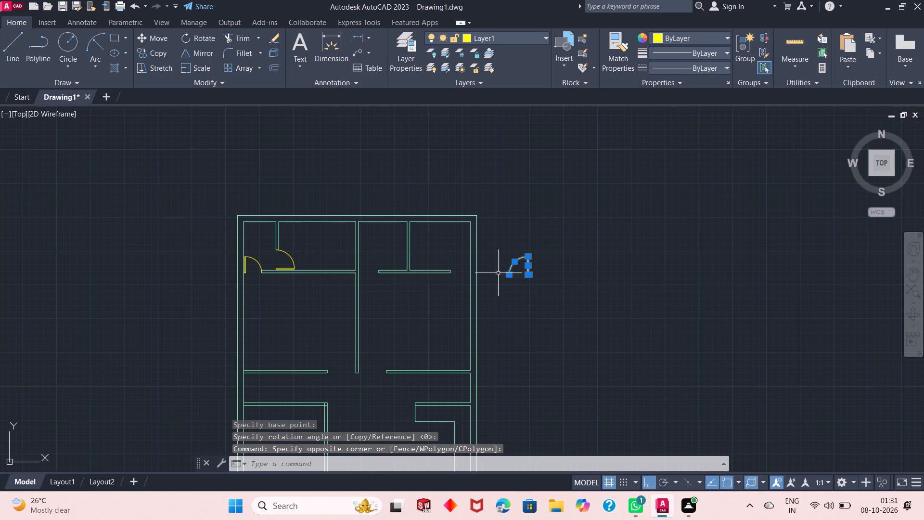
left_click(210, 55)
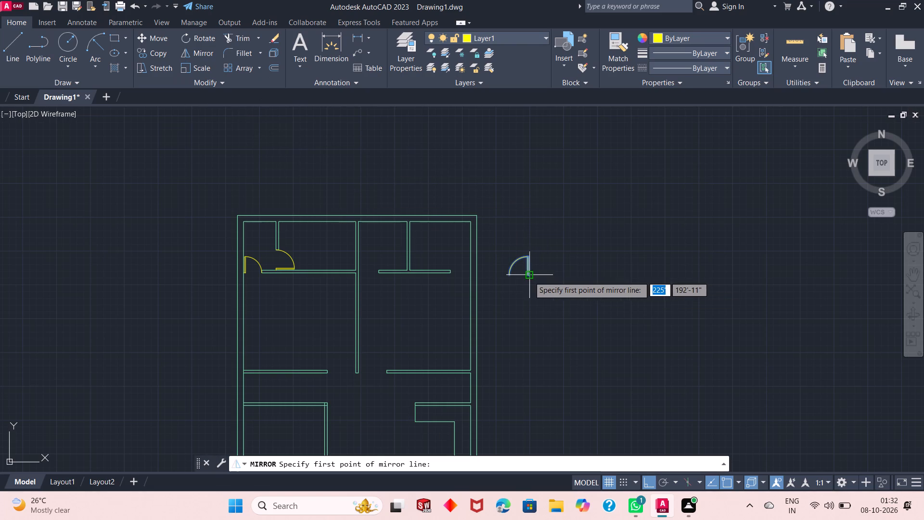
left_click(528, 276)
left_click(549, 238)
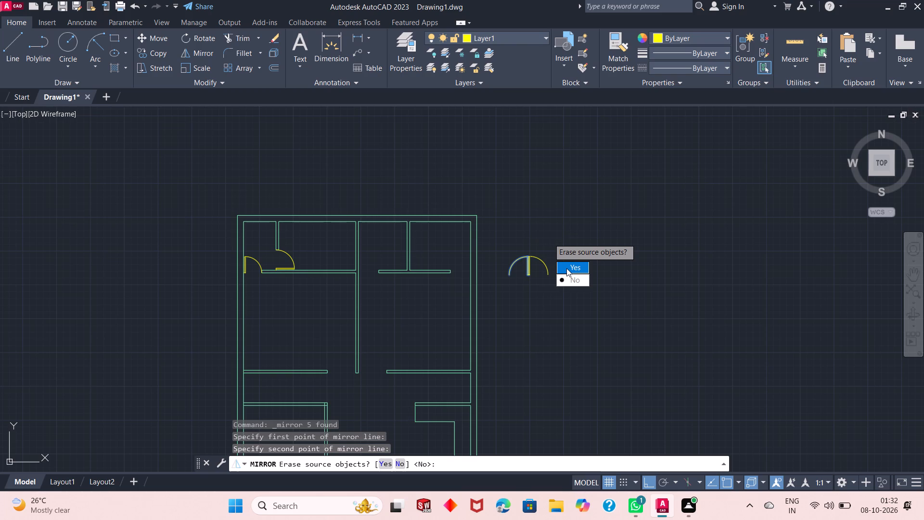
key("Return")
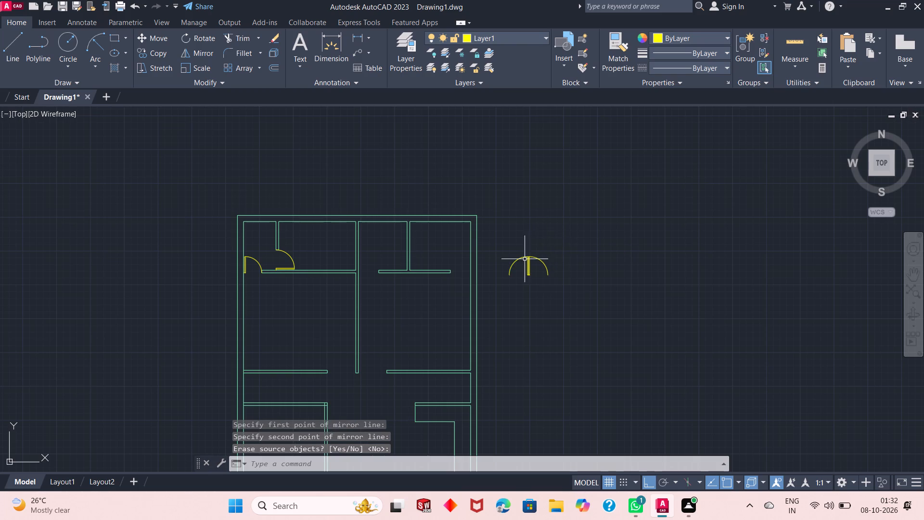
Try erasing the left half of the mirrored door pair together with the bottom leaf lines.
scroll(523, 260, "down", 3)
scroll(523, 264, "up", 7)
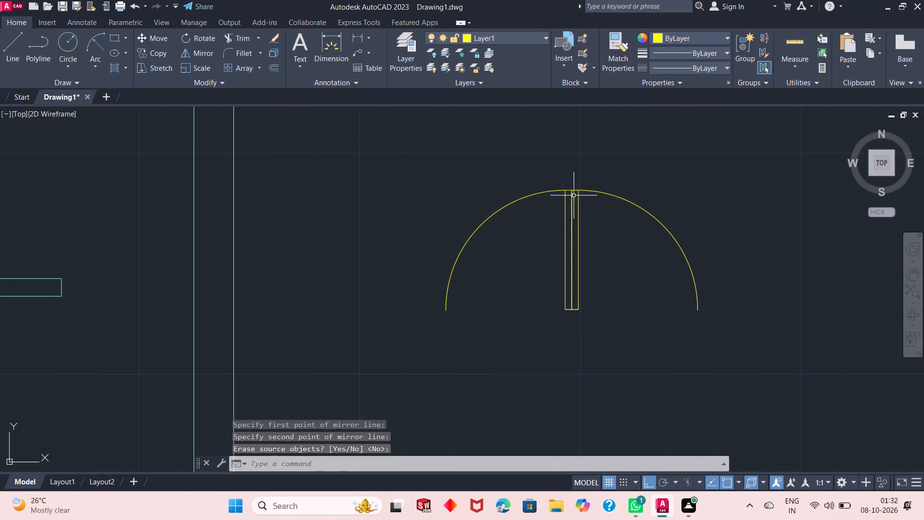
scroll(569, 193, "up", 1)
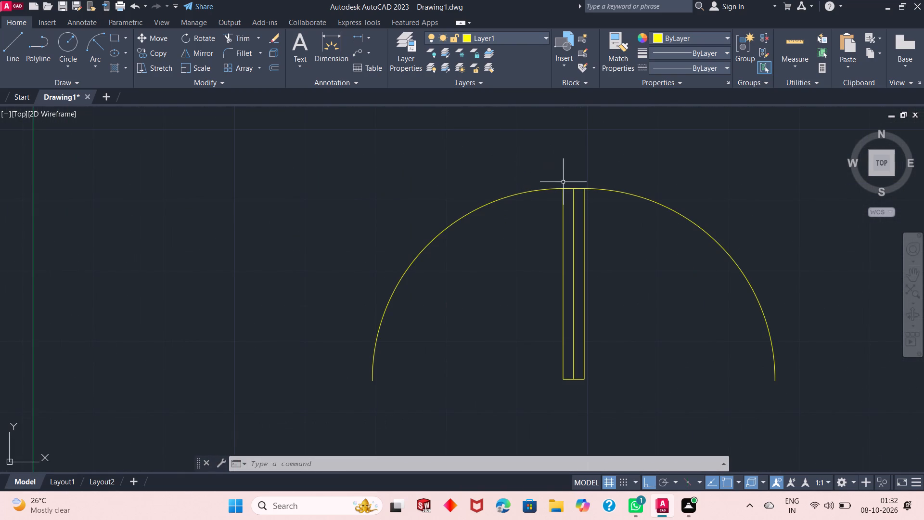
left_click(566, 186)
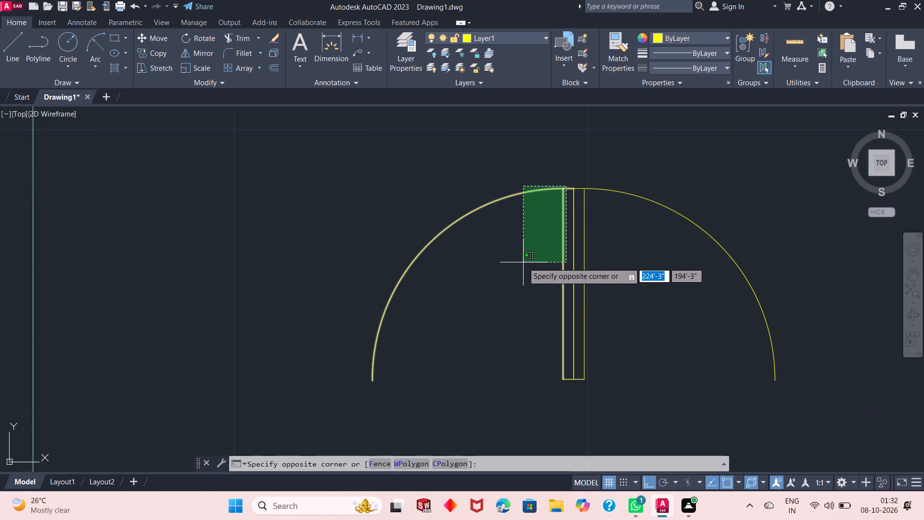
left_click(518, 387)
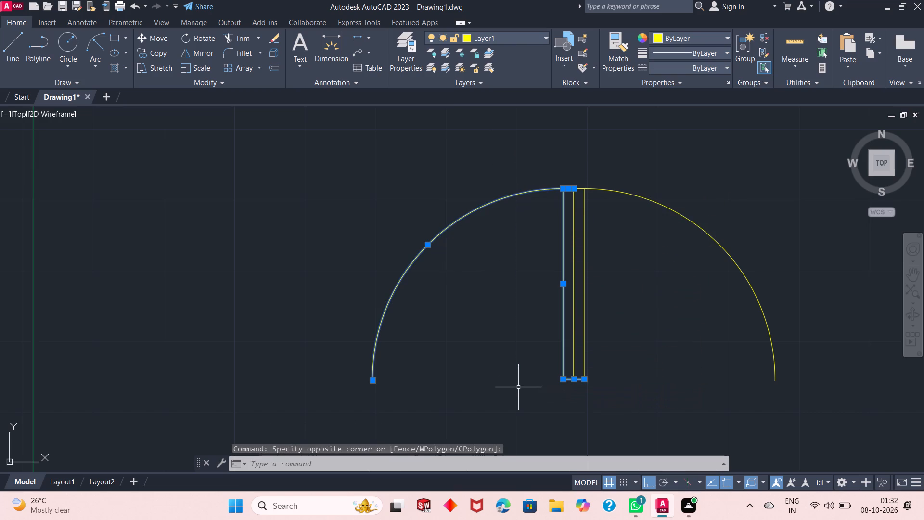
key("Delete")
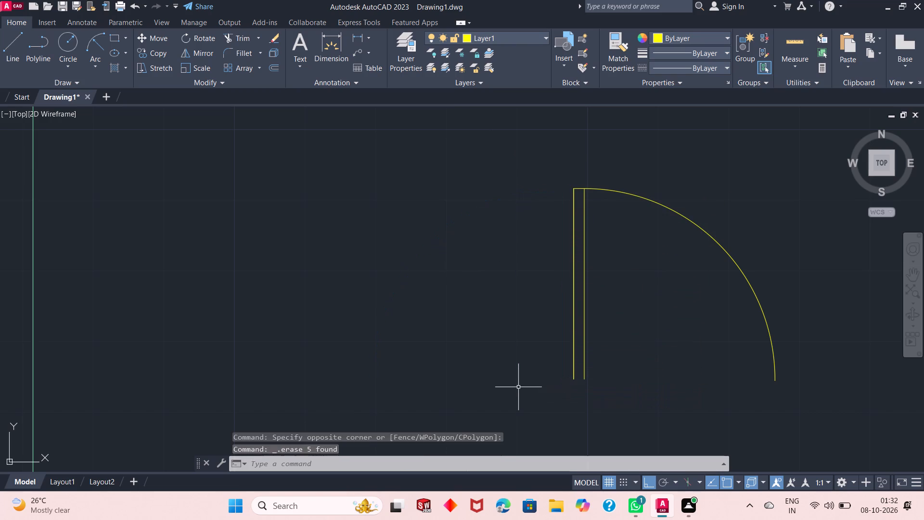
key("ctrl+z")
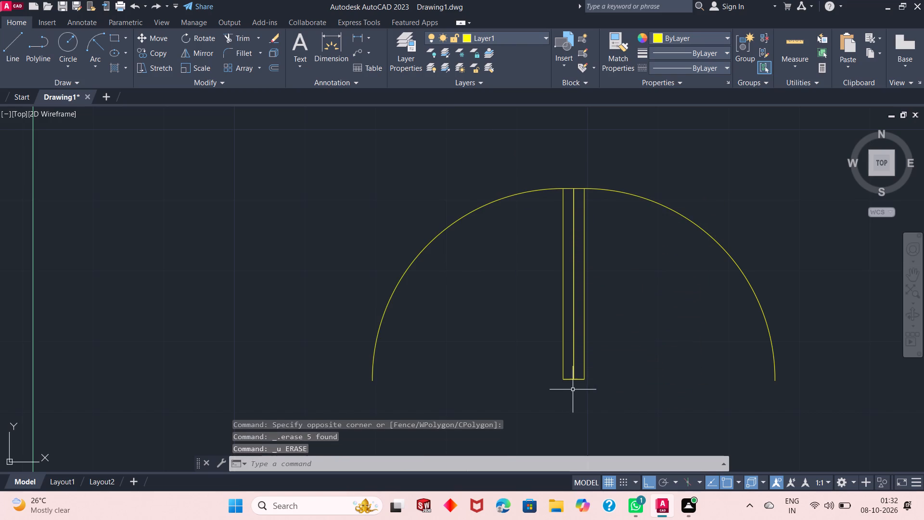
Erase the left door's swing arc, outer leaf line and short top line, leaving the bottom lines in place.
left_click(563, 177)
left_click(544, 245)
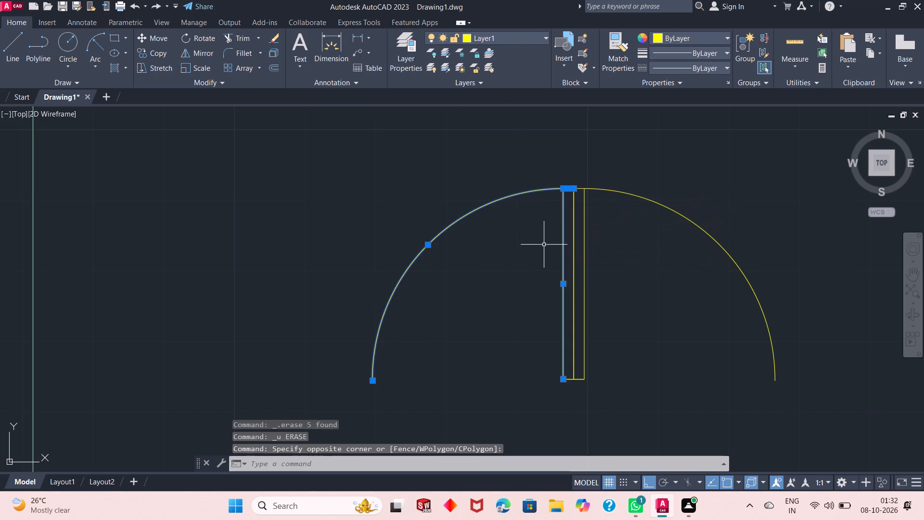
key("Delete")
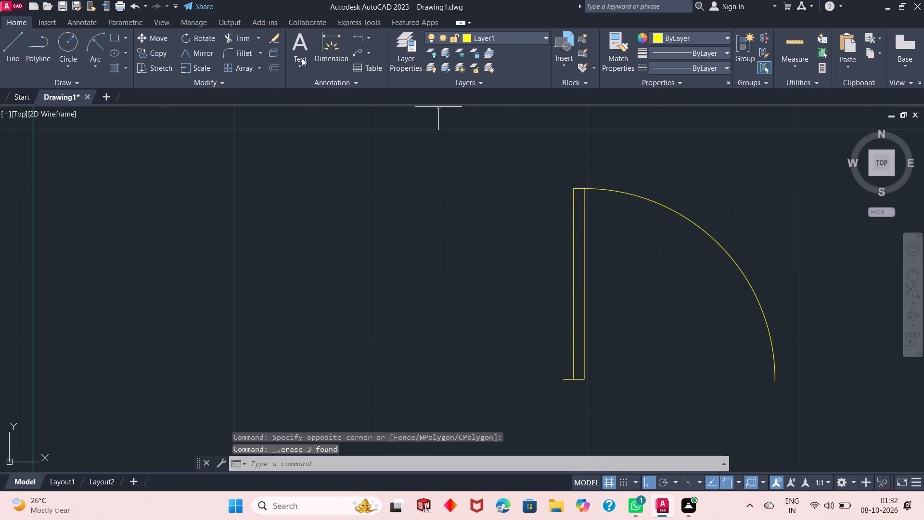
Trim the leftover line pieces at the lower-left of the remaining door leaf, including the stub projecting past it.
left_click(228, 37)
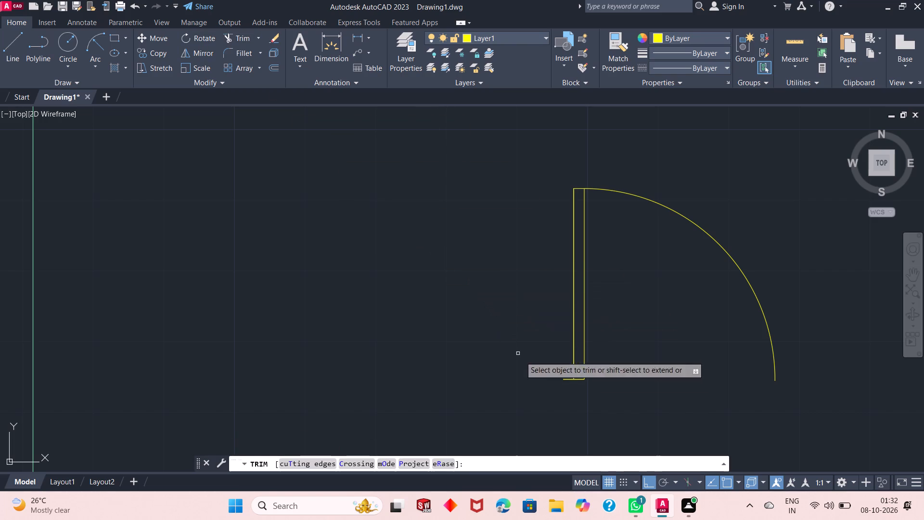
left_click(568, 379)
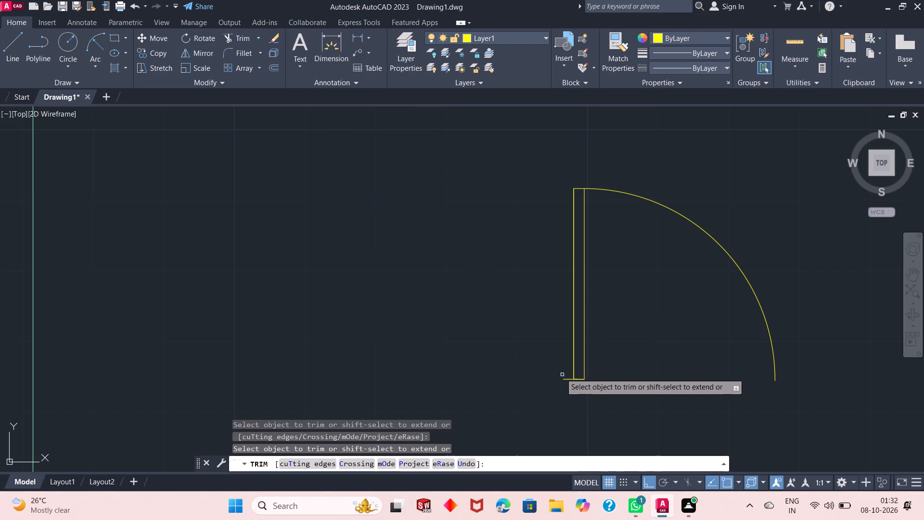
left_click(573, 372)
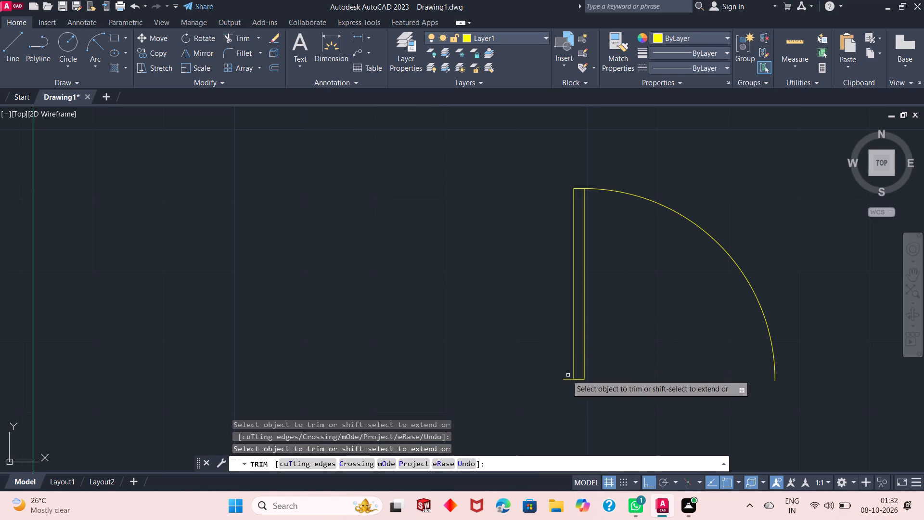
left_click(563, 381)
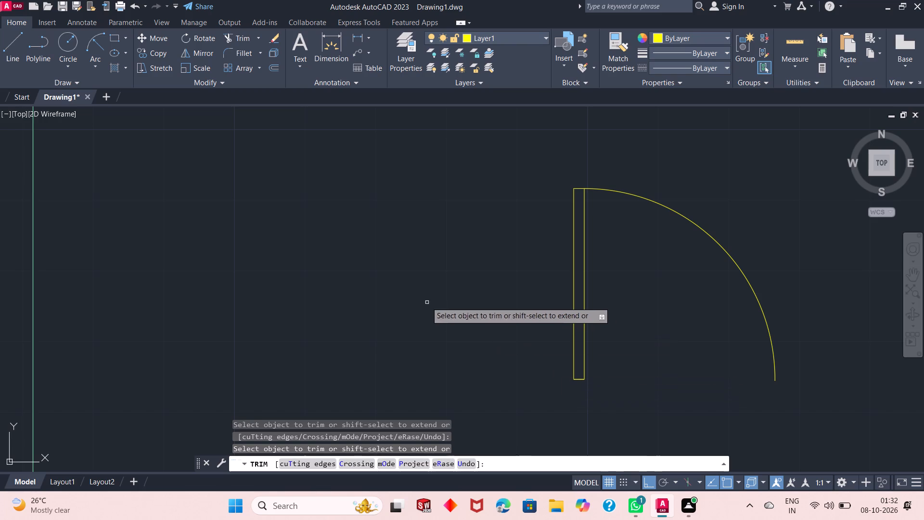
right_click(423, 298)
left_click(436, 301)
scroll(437, 268, "down", 3)
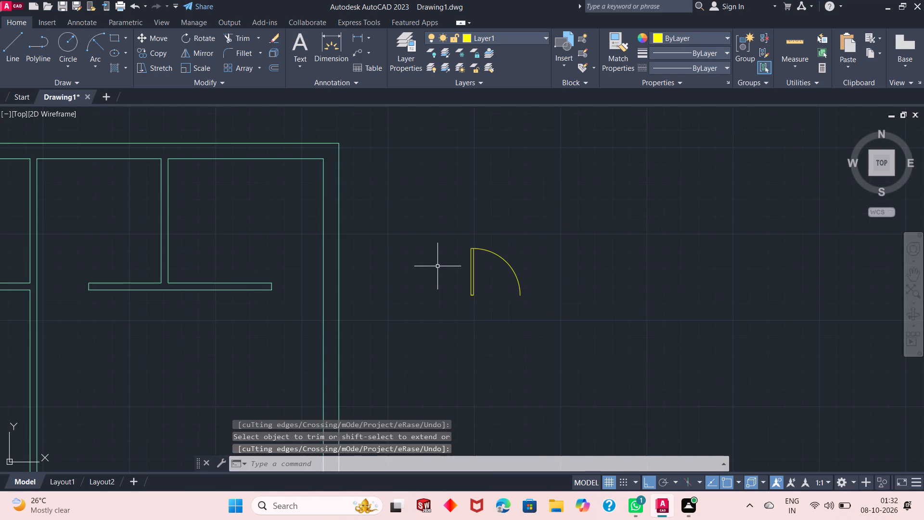
scroll(441, 264, "down", 2)
scroll(420, 252, "up", 2)
scroll(443, 251, "down", 1)
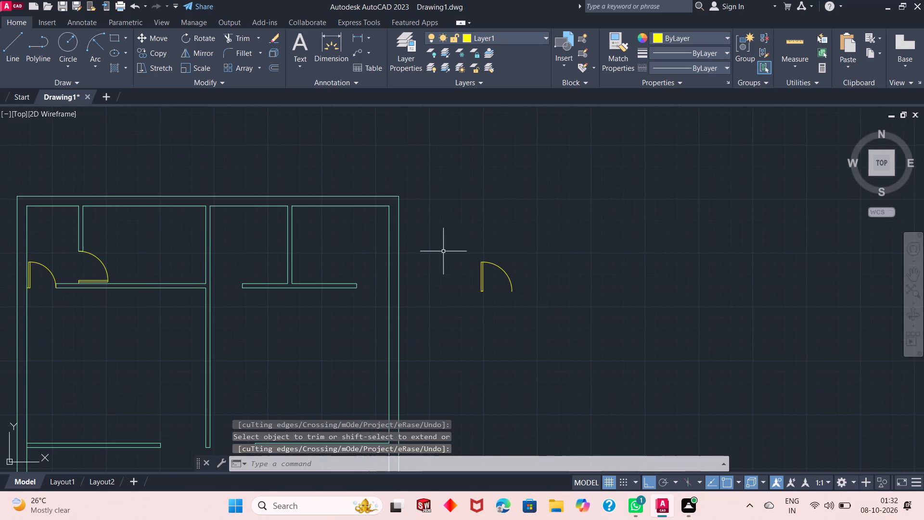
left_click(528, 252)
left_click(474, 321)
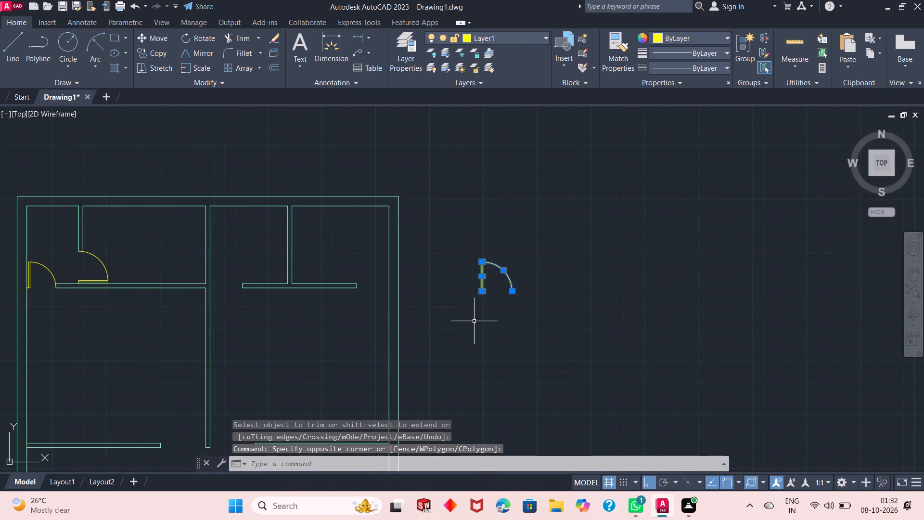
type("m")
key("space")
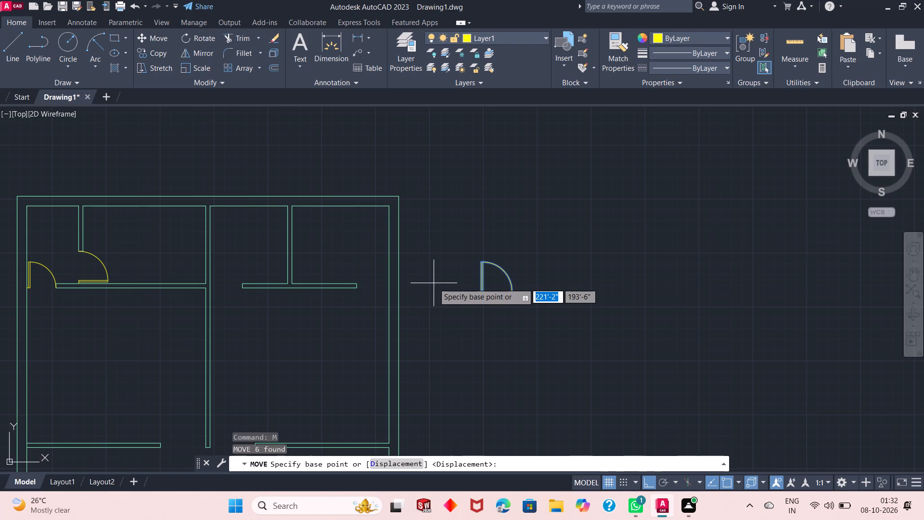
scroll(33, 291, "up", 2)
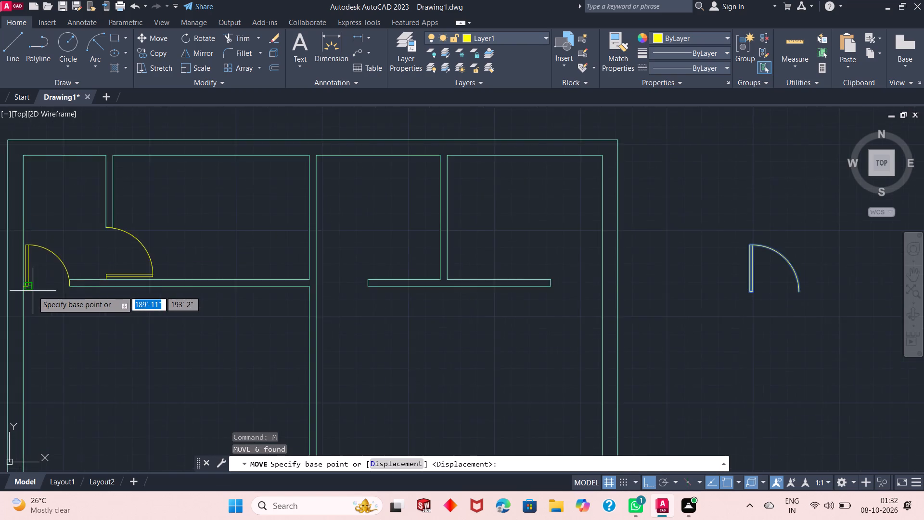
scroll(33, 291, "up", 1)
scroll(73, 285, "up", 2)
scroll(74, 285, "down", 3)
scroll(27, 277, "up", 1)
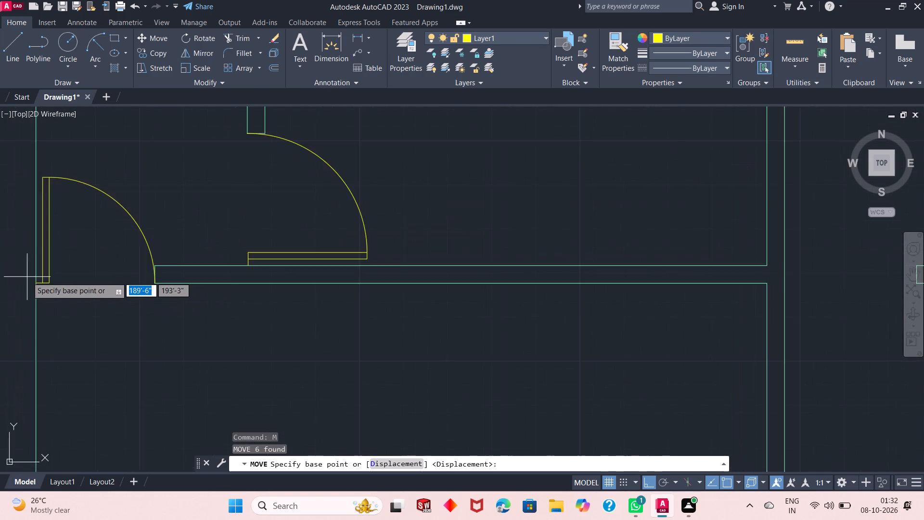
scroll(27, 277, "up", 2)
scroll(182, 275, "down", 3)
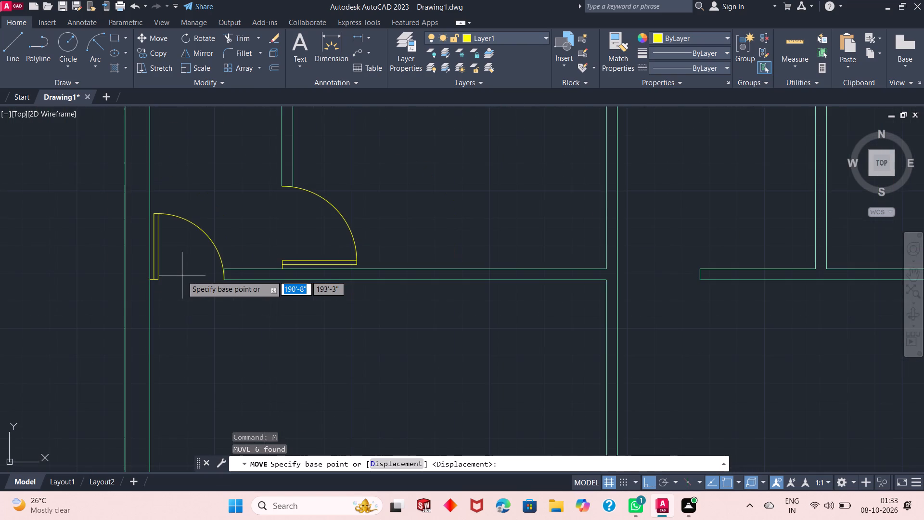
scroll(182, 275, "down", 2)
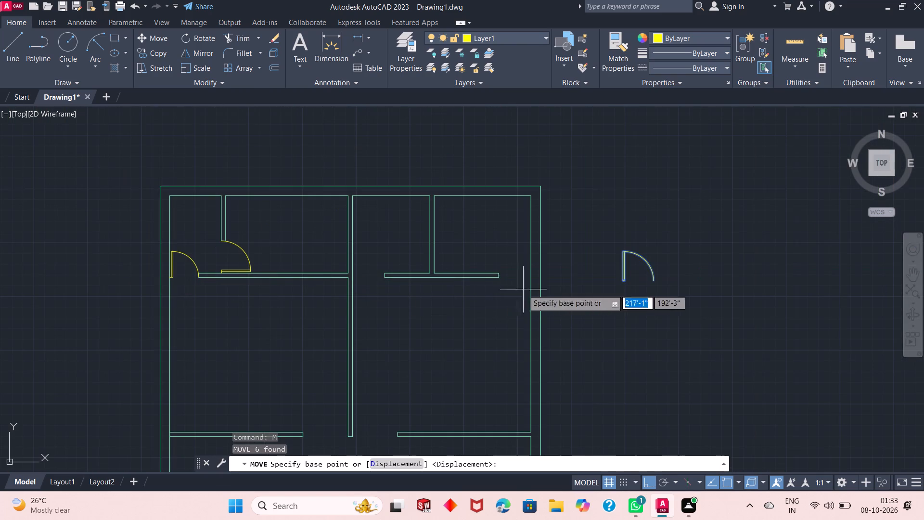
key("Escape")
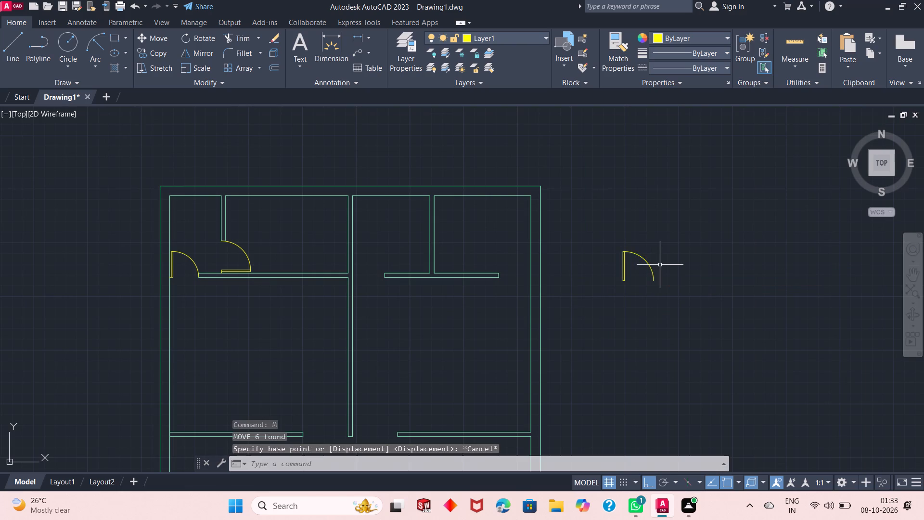
Undo the last trim on the loose door, bringing back the short stub at the leaf's lower-left corner.
key("ctrl+z")
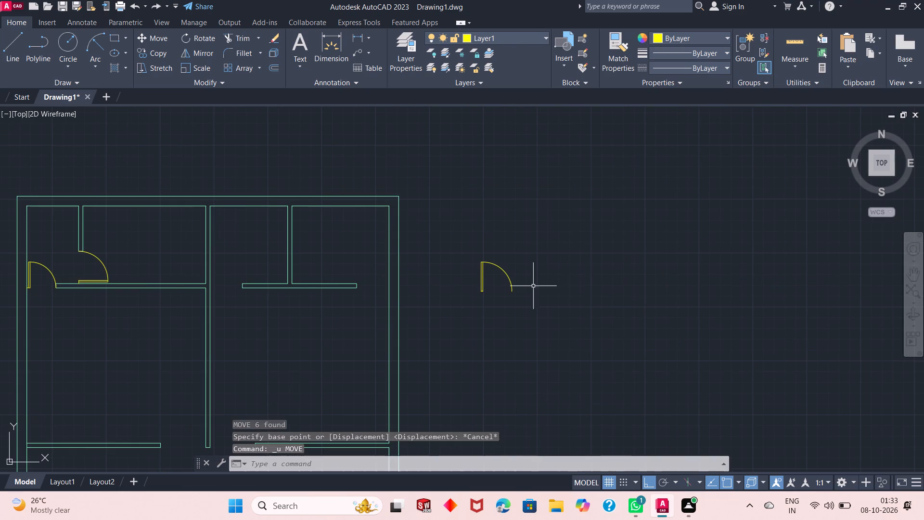
scroll(473, 286, "up", 4)
key("ctrl+z")
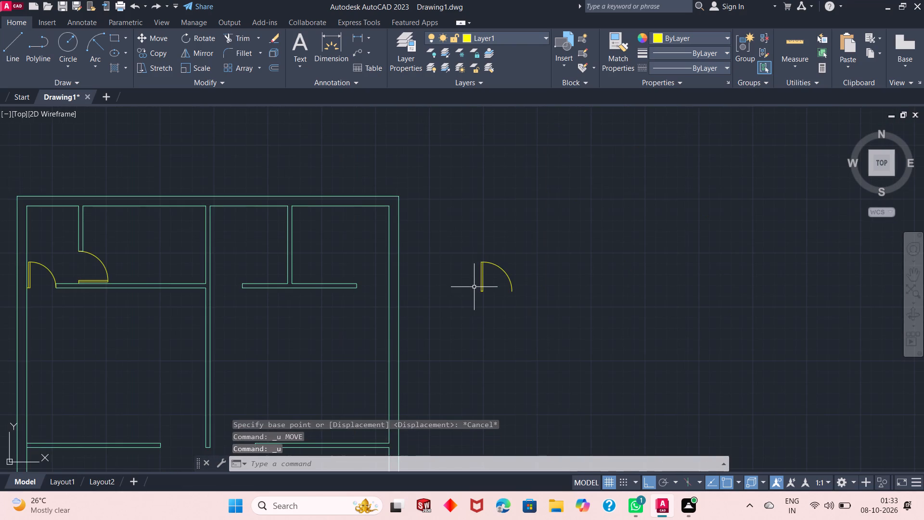
key("ctrl+z")
key("ctrl+z")
Move the loose door by its stub's outer end into the middle room's opening, onto the wall corner beside the central vertical wall.
scroll(480, 286, "up", 2)
scroll(480, 285, "down", 4)
left_click(636, 224)
left_click(461, 364)
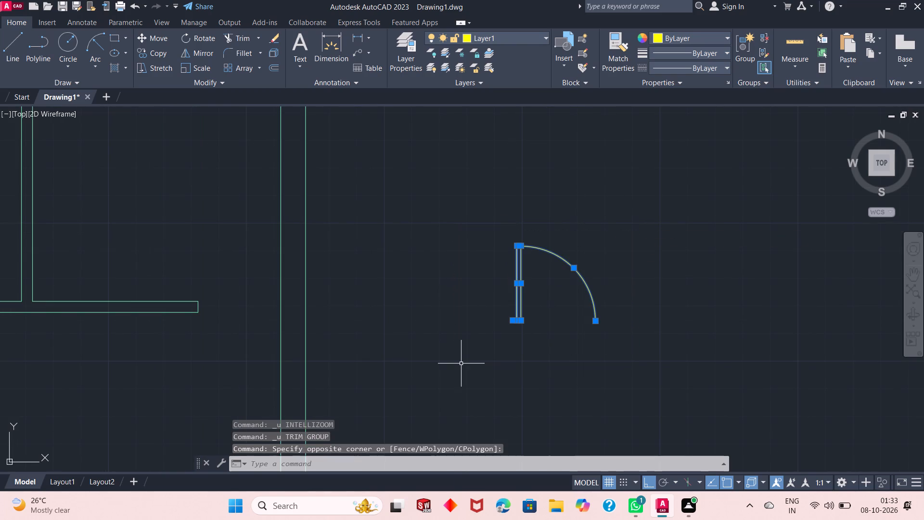
type("m")
key("space")
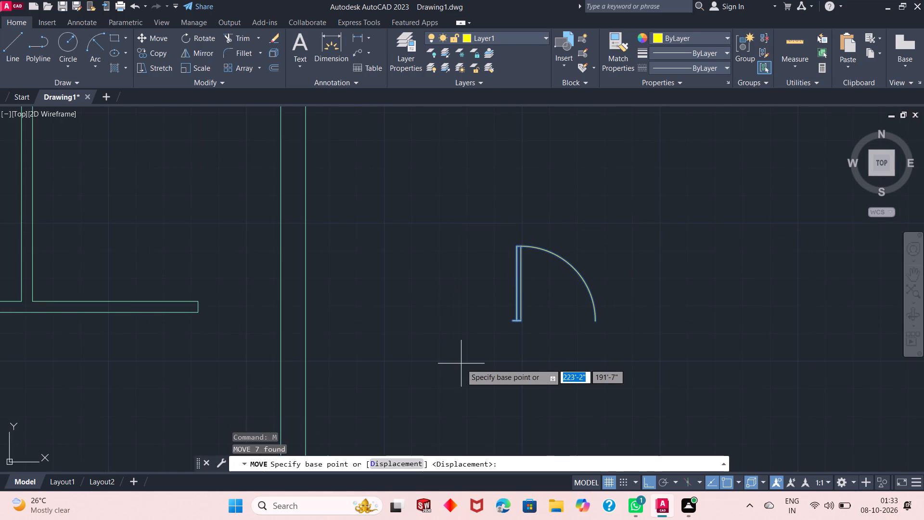
left_click(511, 324)
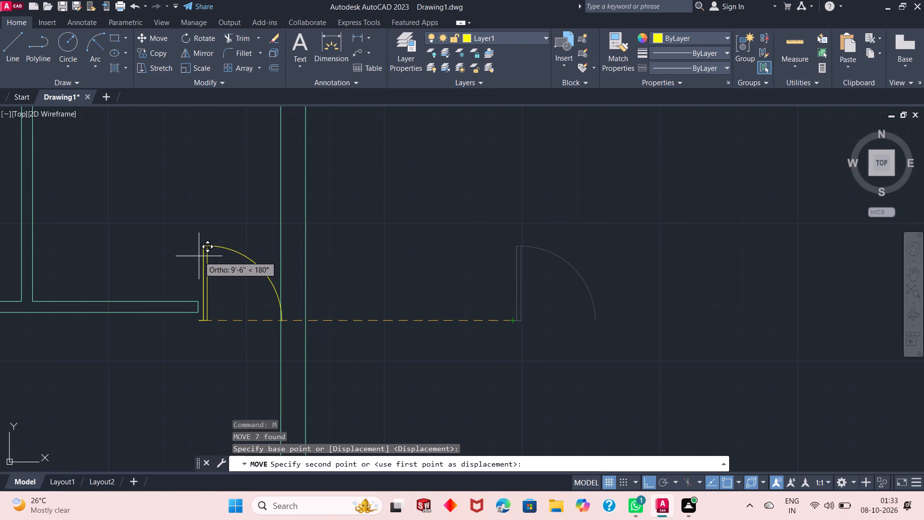
key("F8")
scroll(199, 256, "down", 2)
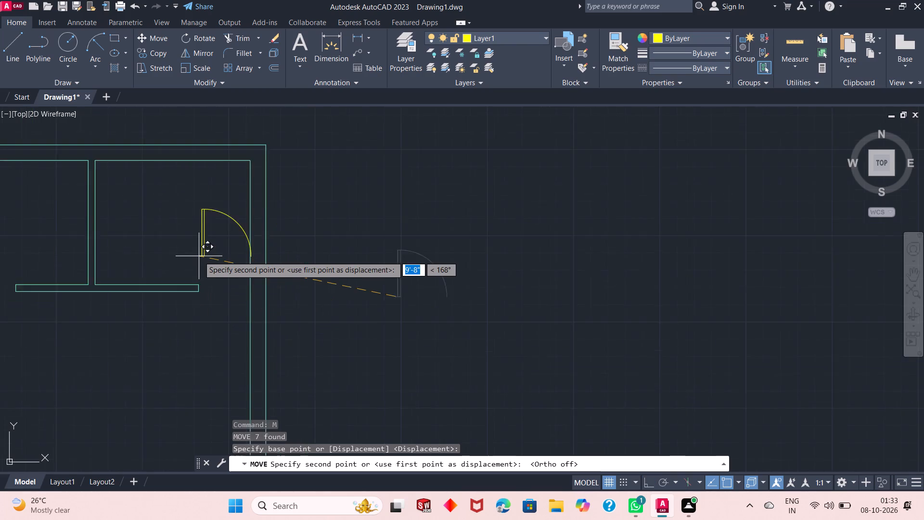
scroll(199, 256, "down", 2)
scroll(118, 258, "up", 3)
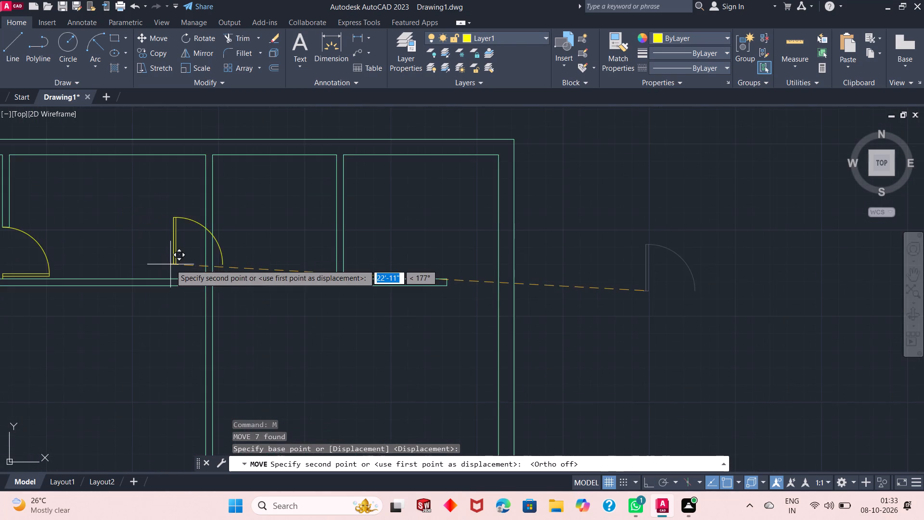
scroll(170, 264, "up", 2)
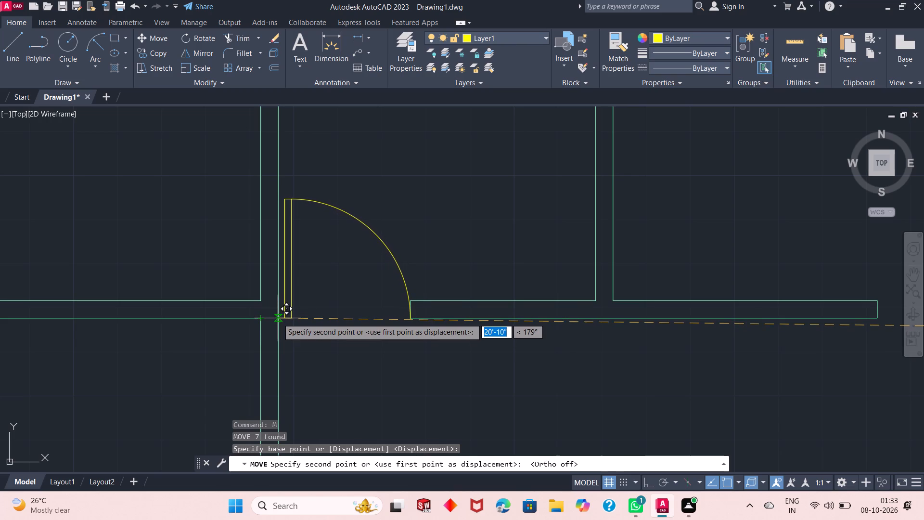
left_click(278, 318)
key("Escape")
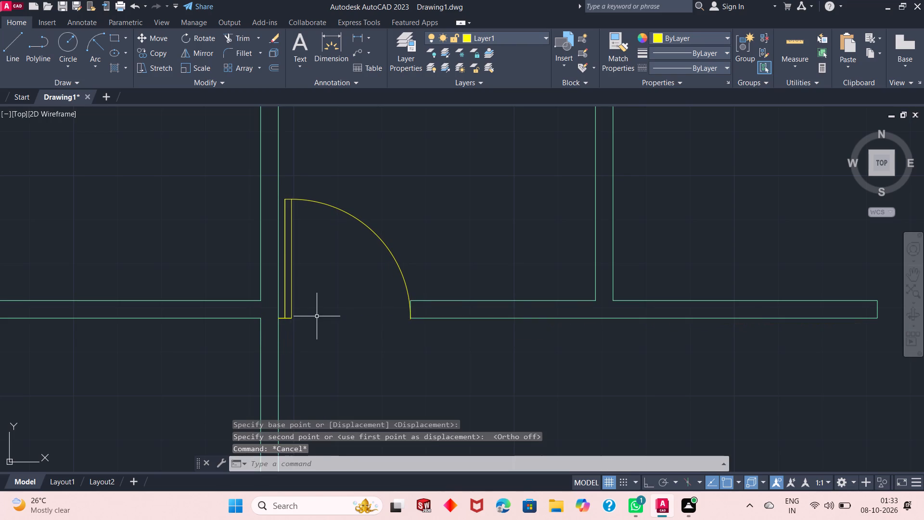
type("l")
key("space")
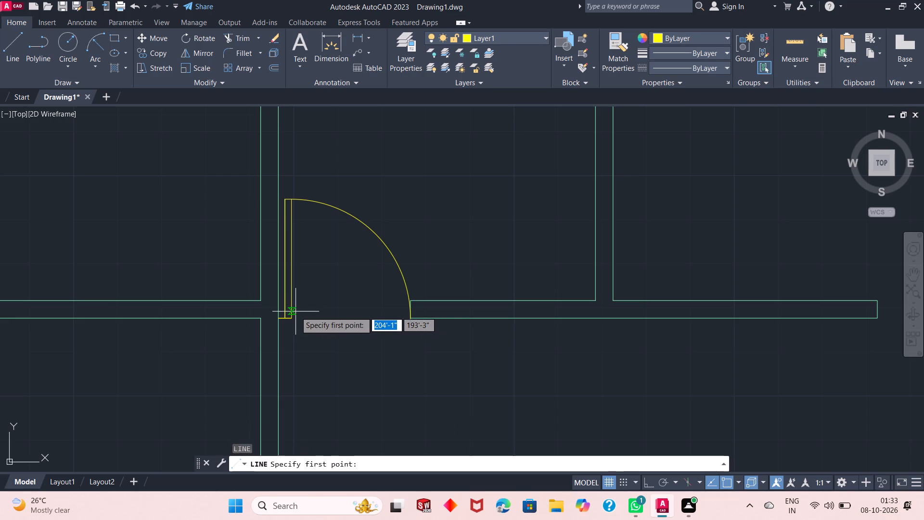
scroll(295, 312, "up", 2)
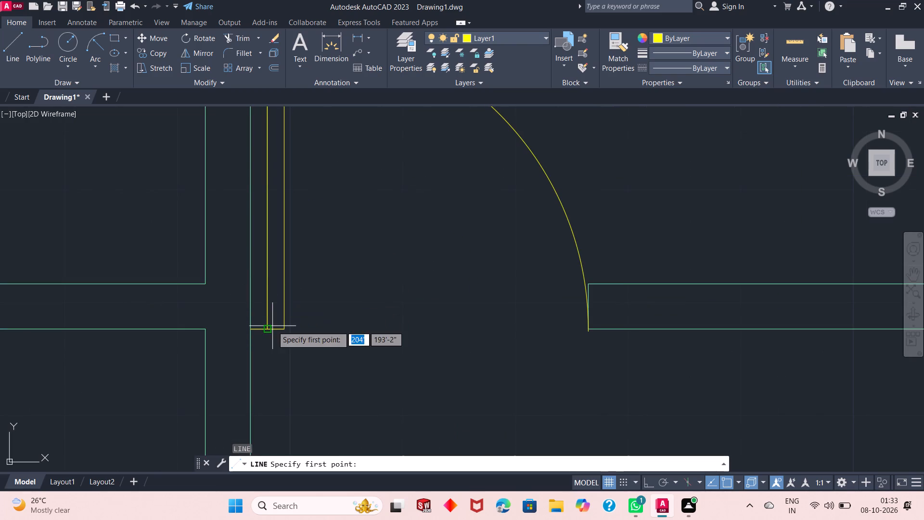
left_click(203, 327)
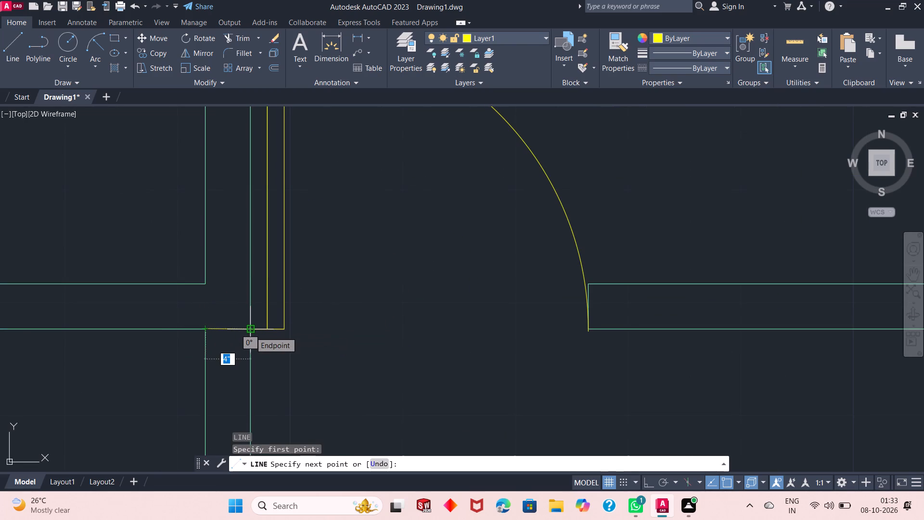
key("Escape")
Measure the opening between the free end of the upper-right partition and the east outer wall using a temporary line.
scroll(311, 327, "down", 2)
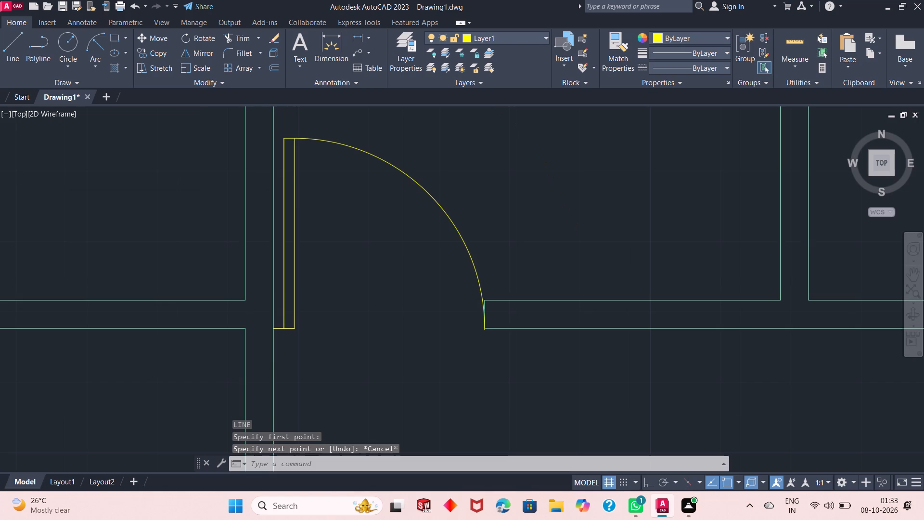
scroll(326, 339, "down", 1)
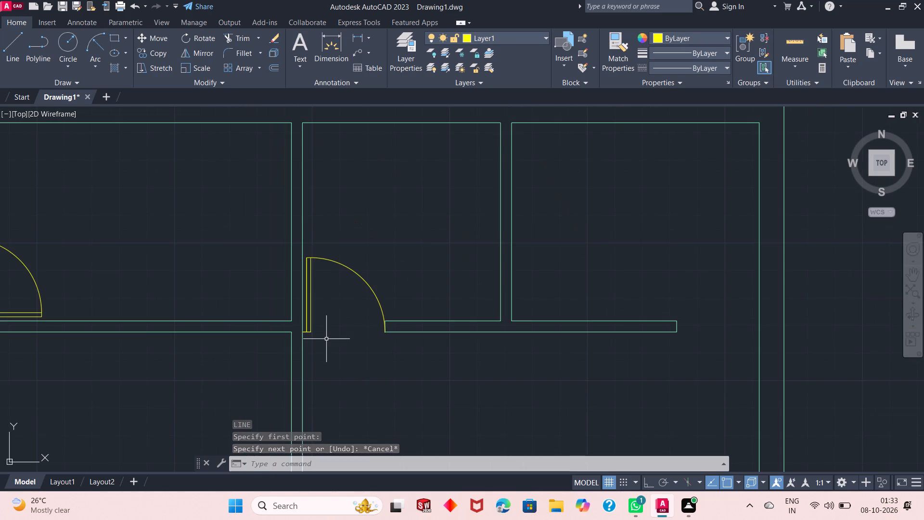
scroll(326, 339, "down", 1)
scroll(320, 184, "down", 2)
scroll(327, 224, "up", 1)
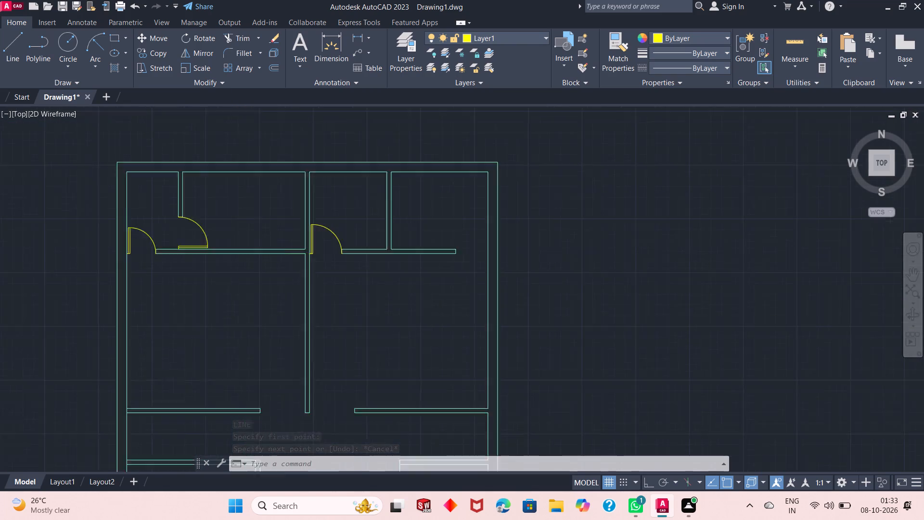
scroll(327, 224, "up", 1)
scroll(327, 224, "down", 1)
scroll(327, 238, "up", 3)
scroll(321, 250, "down", 1)
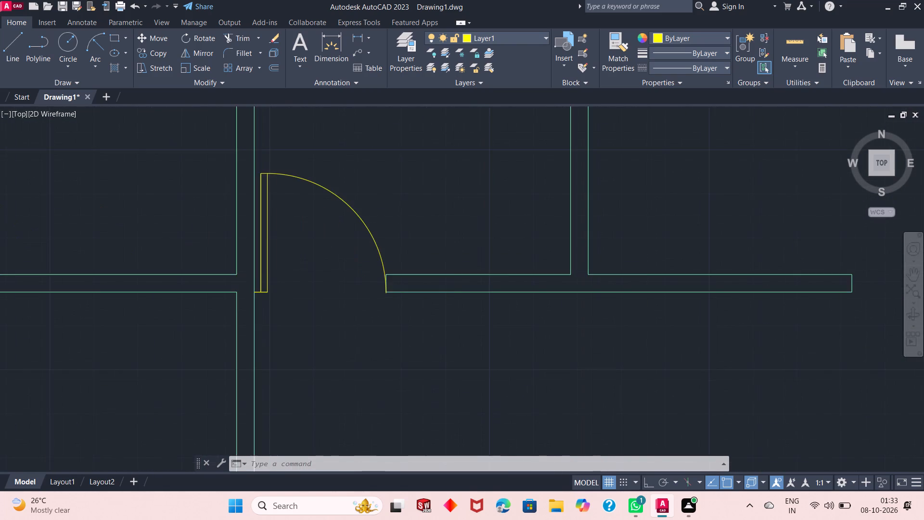
scroll(321, 250, "down", 1)
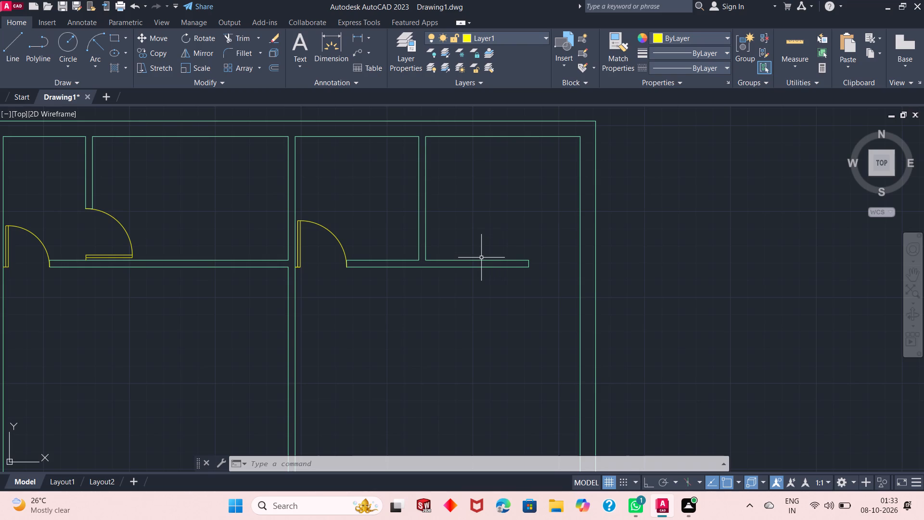
key("l")
key("space")
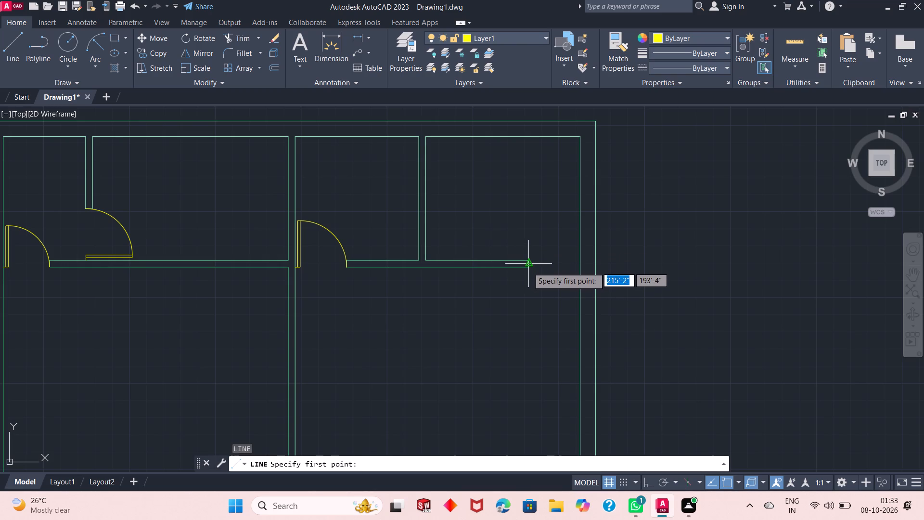
left_click(528, 269)
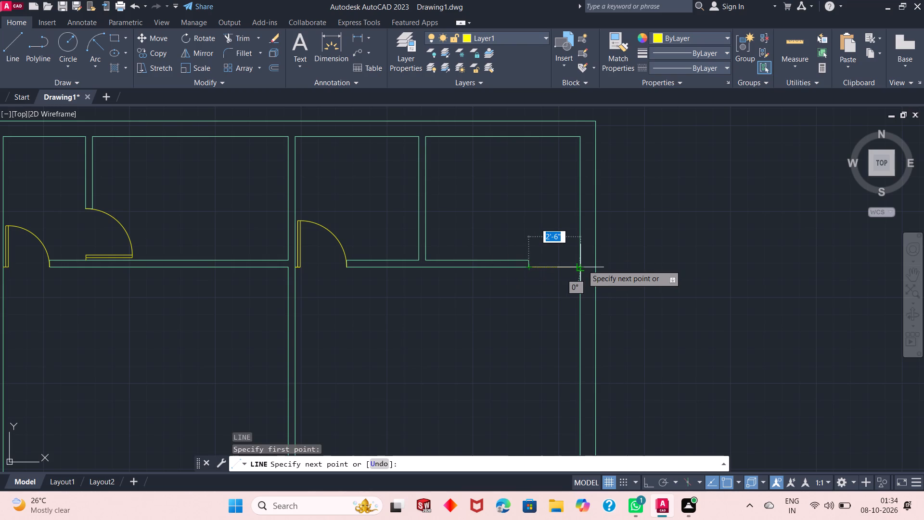
key("Escape")
Paste a copy of the door in the empty space east of the plan.
scroll(495, 288, "up", 1)
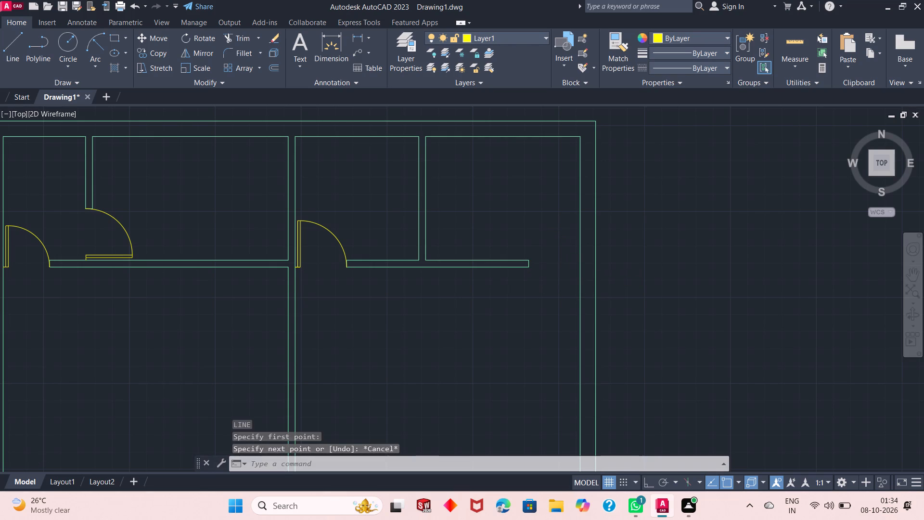
scroll(495, 288, "up", 1)
scroll(495, 287, "down", 3)
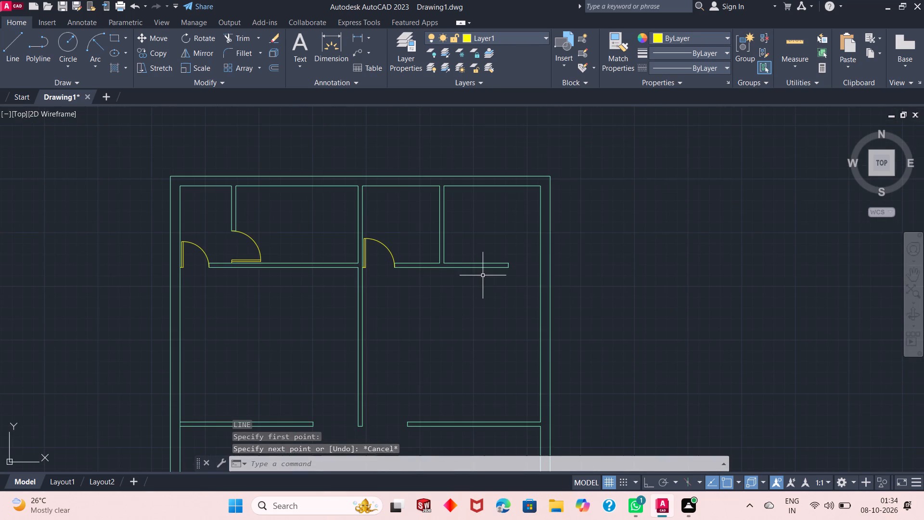
left_click(663, 234)
key("ctrl+v")
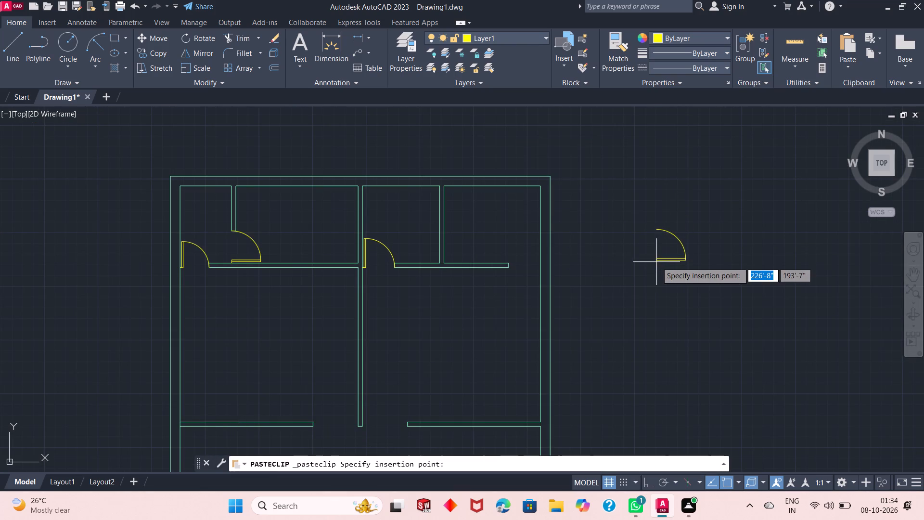
left_click(656, 263)
Rotate the pasted door 90 degrees counterclockwise about its lower-left corner, with Ortho on.
left_click(688, 223)
left_click(627, 285)
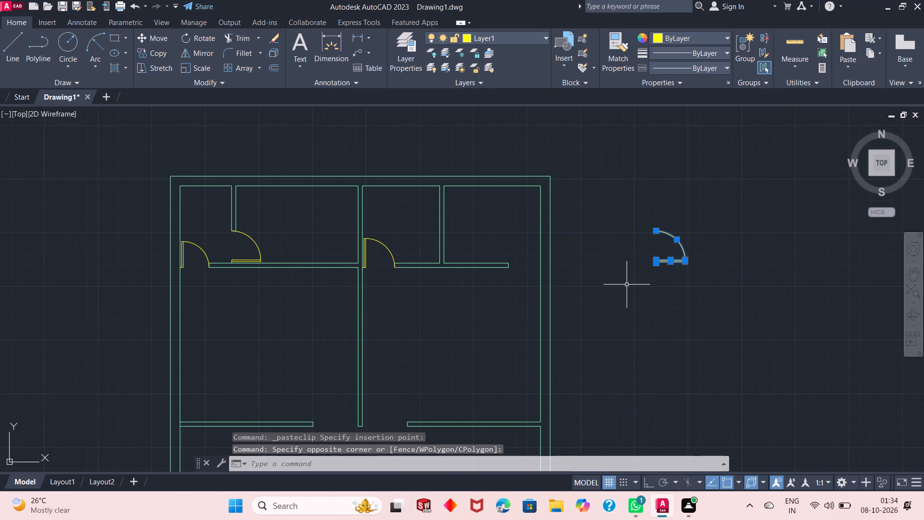
left_click(207, 41)
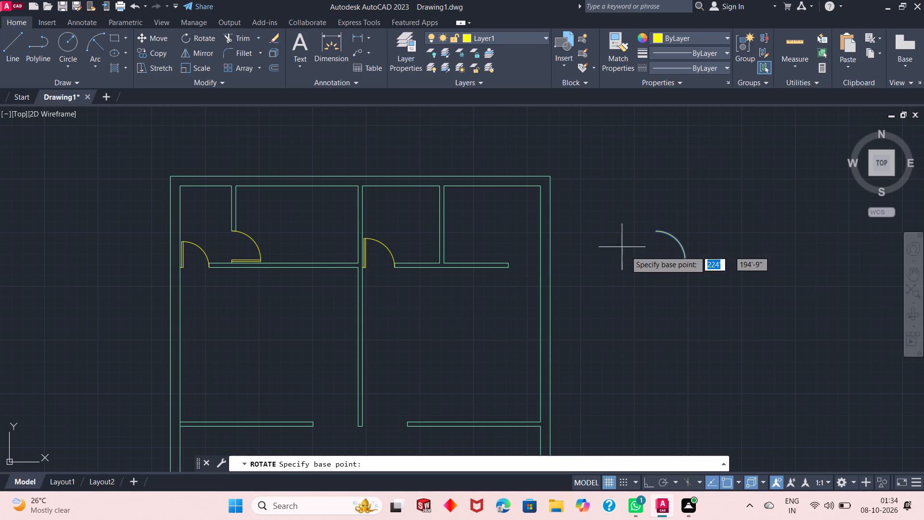
left_click(652, 263)
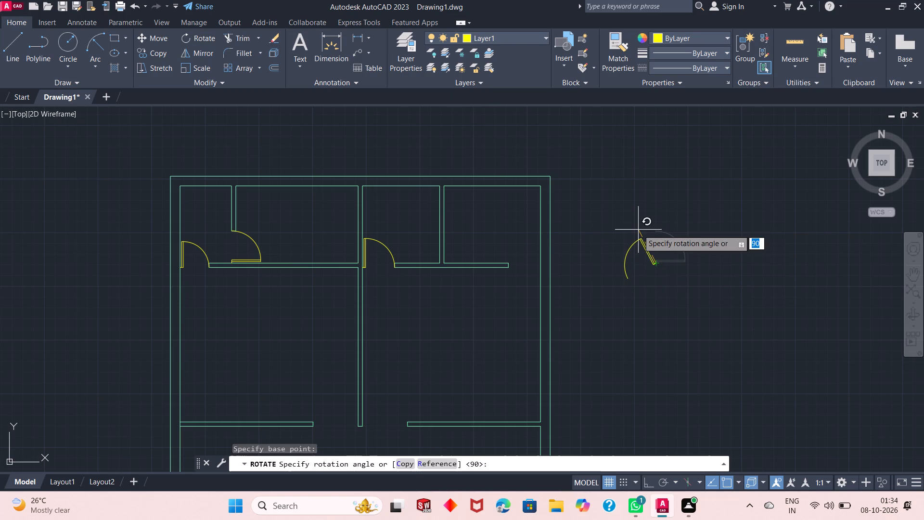
key("F8")
left_click(638, 229)
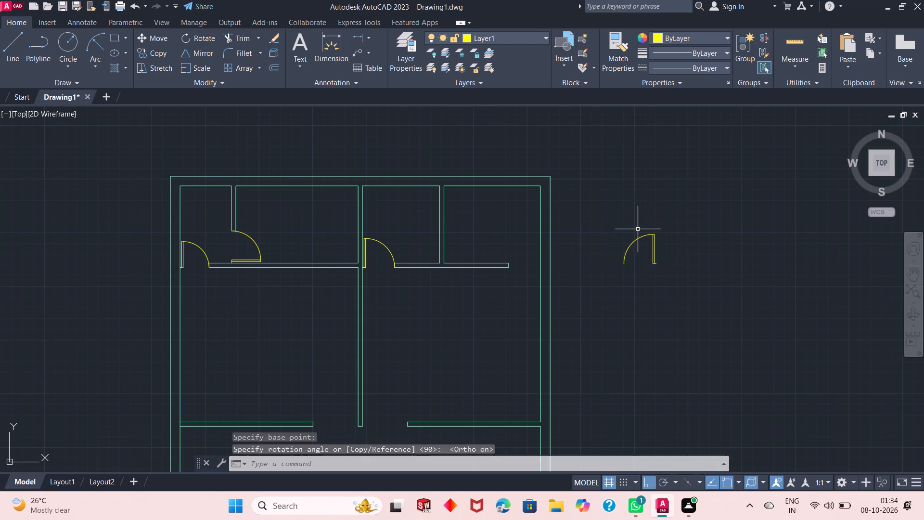
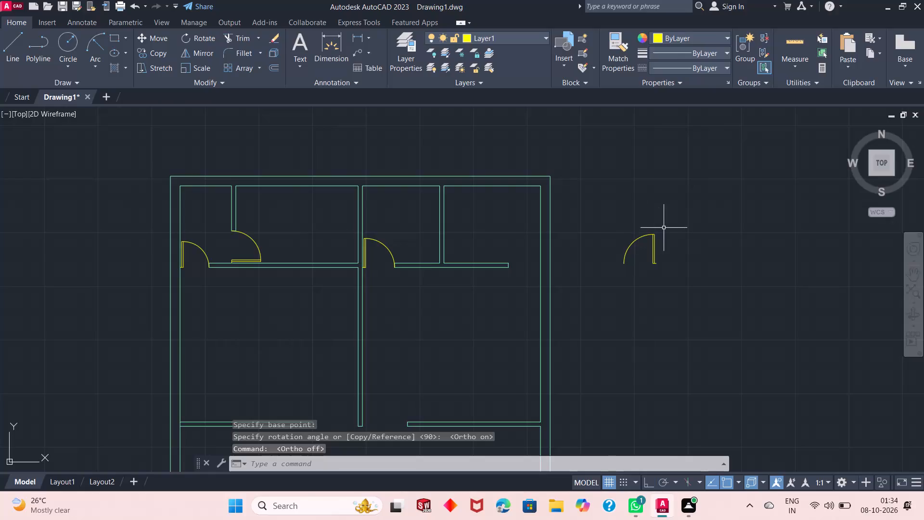
Move the loose door symbol by its lower hinge corner into the upper-right room's opening, against the outer wall's inner face.
left_click(664, 228)
left_click(598, 294)
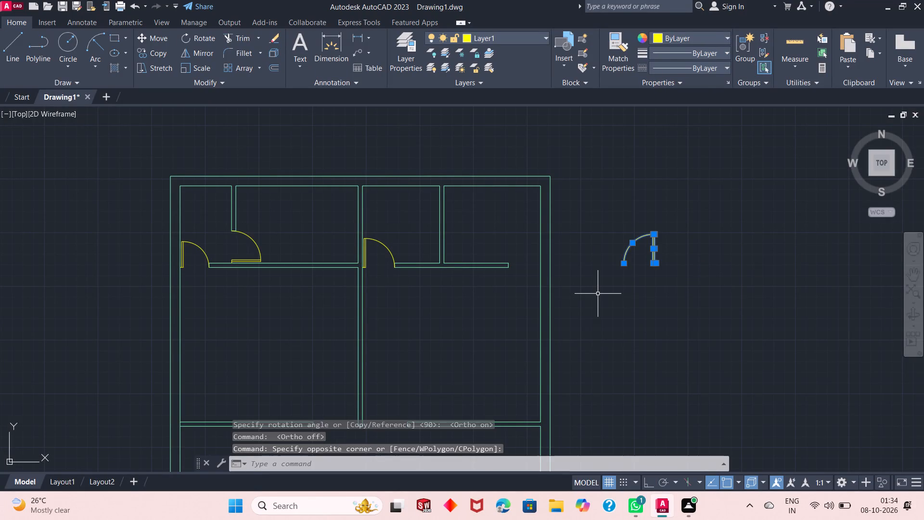
type("m")
key("space")
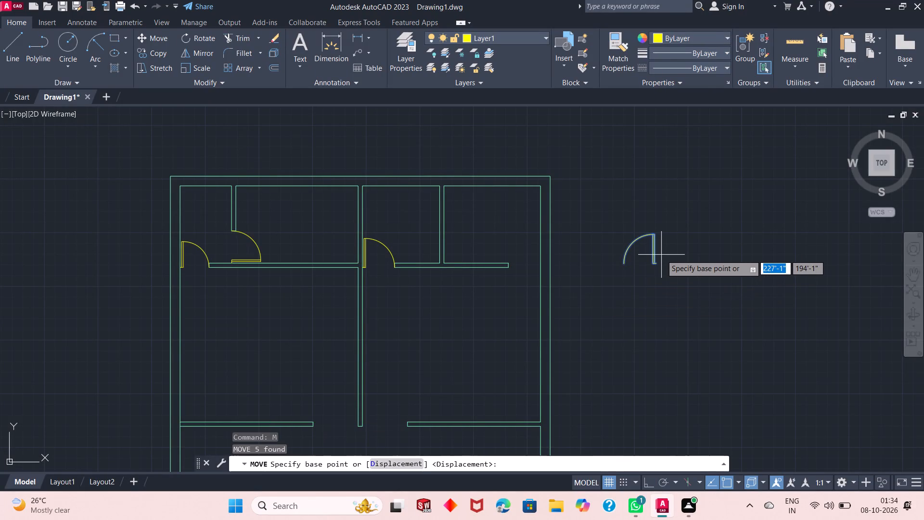
scroll(661, 257, "up", 2)
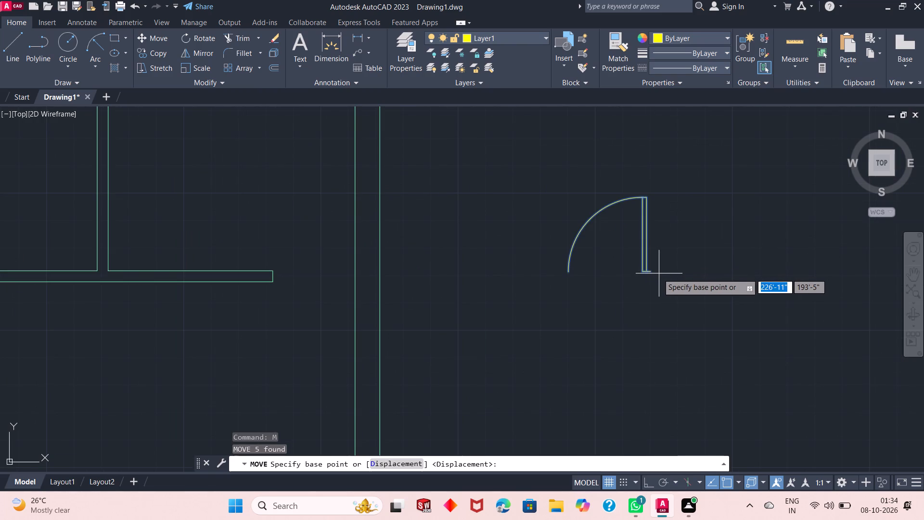
left_click(652, 273)
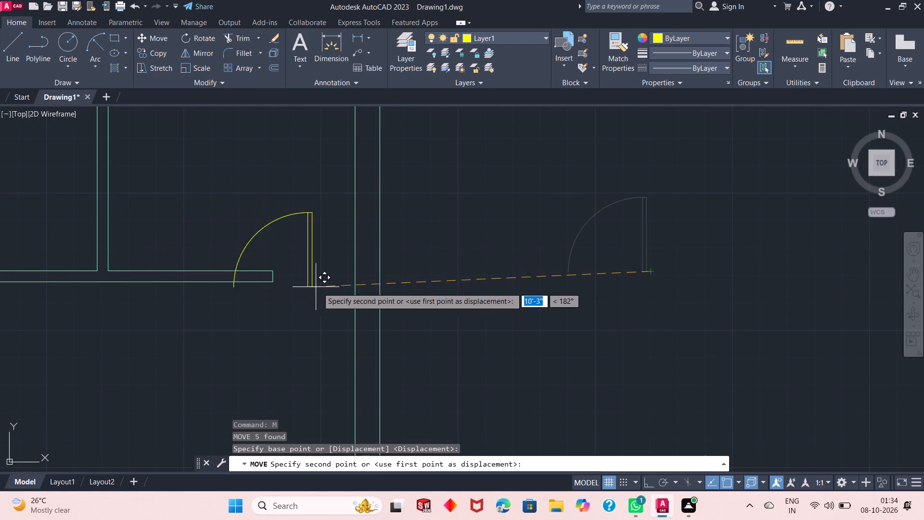
left_click(356, 281)
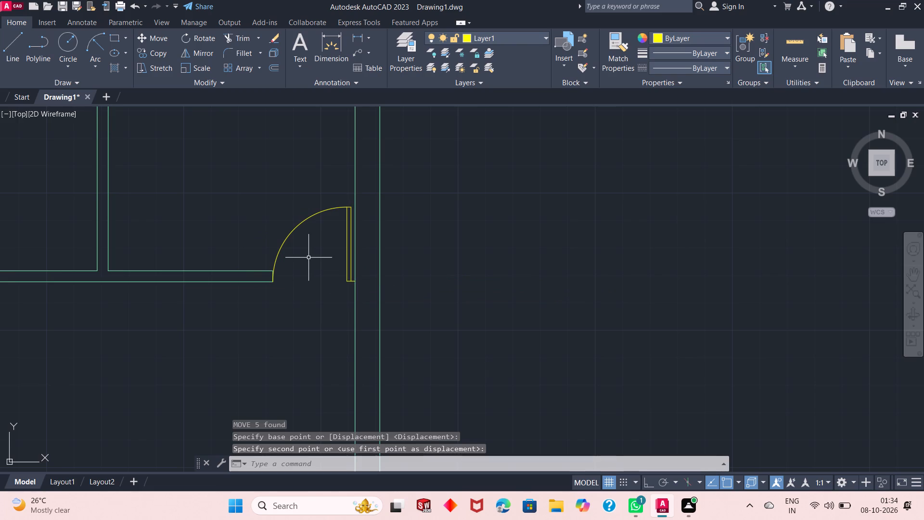
scroll(308, 259, "up", 3)
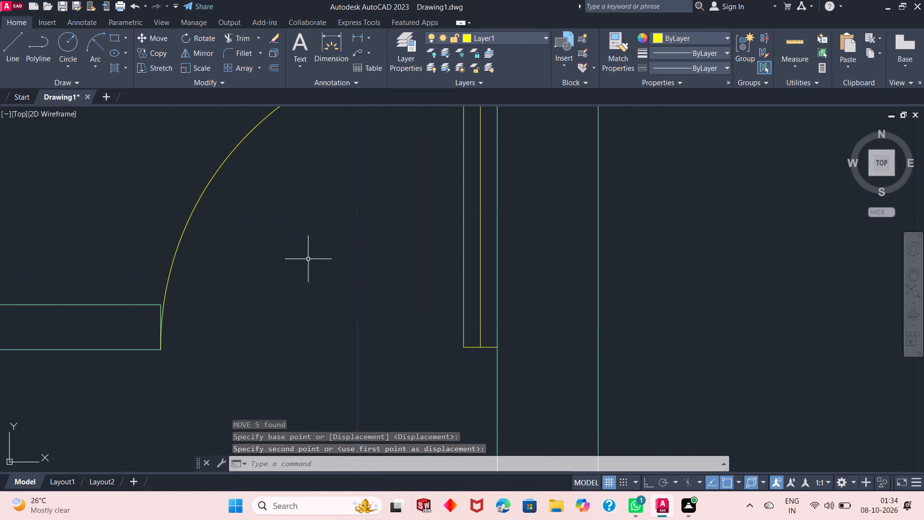
key("Escape")
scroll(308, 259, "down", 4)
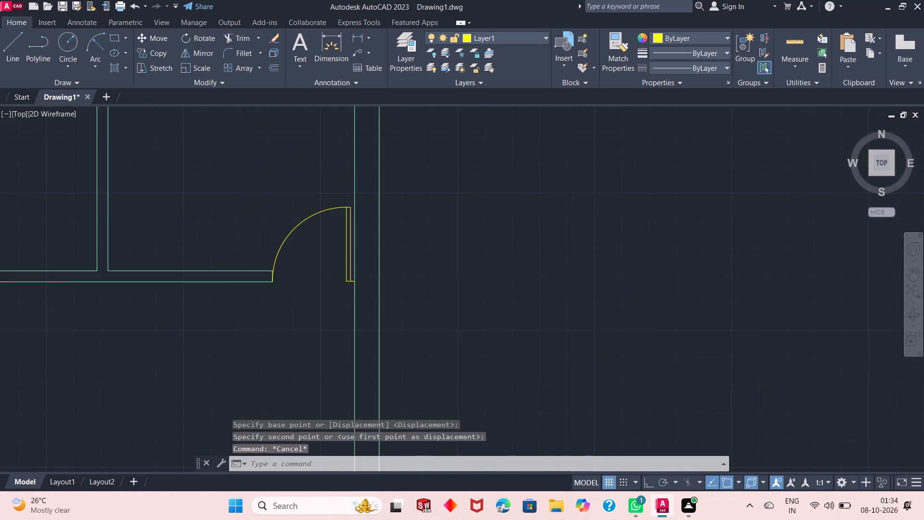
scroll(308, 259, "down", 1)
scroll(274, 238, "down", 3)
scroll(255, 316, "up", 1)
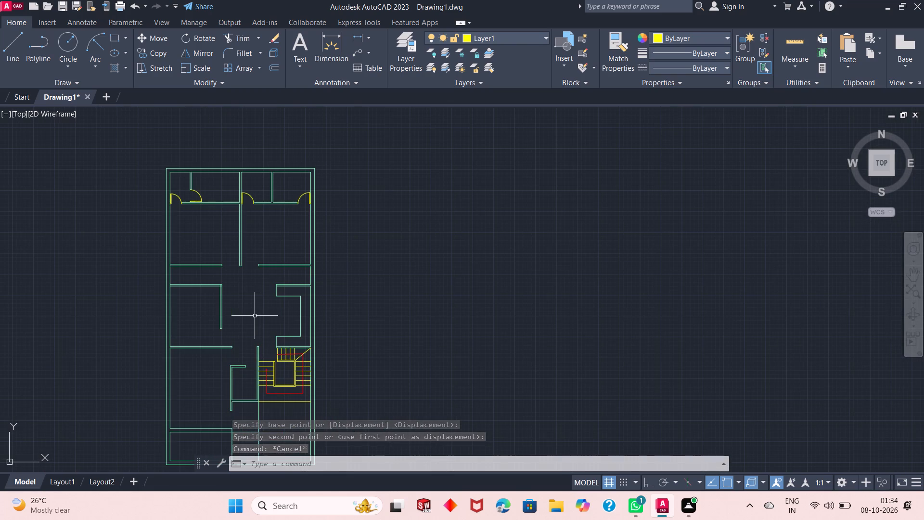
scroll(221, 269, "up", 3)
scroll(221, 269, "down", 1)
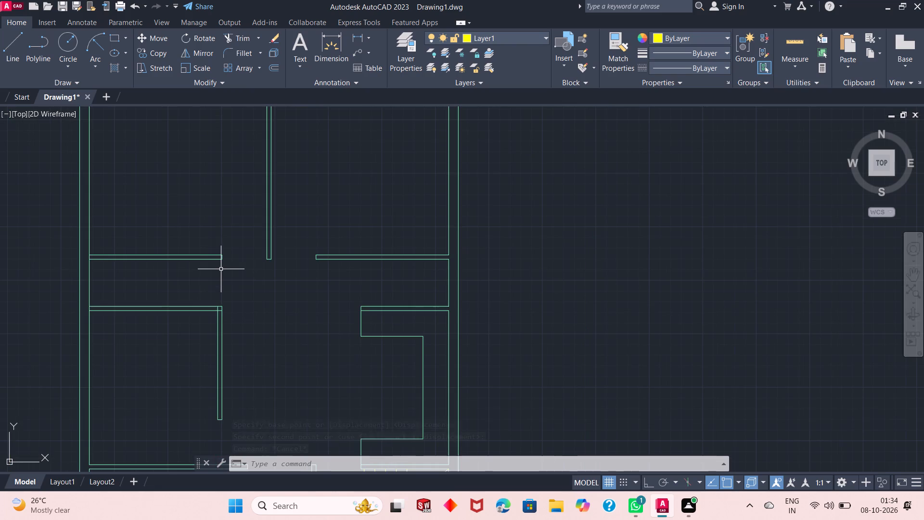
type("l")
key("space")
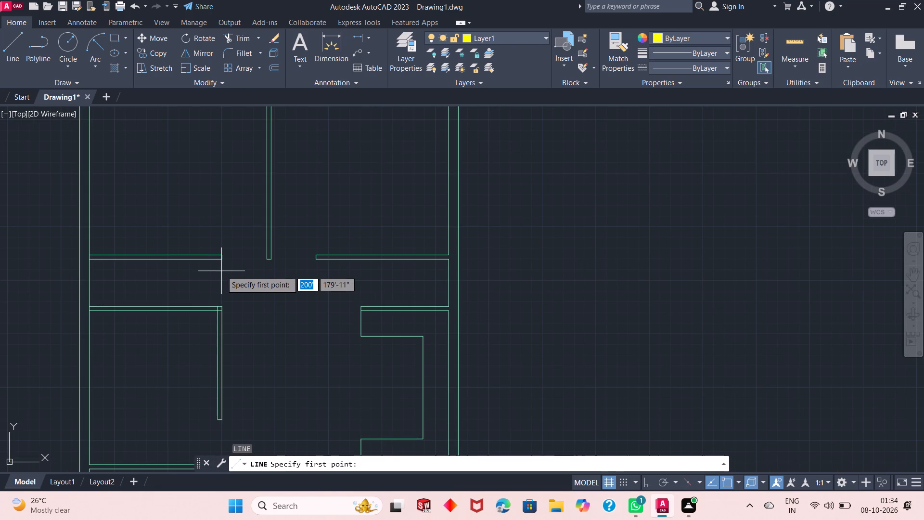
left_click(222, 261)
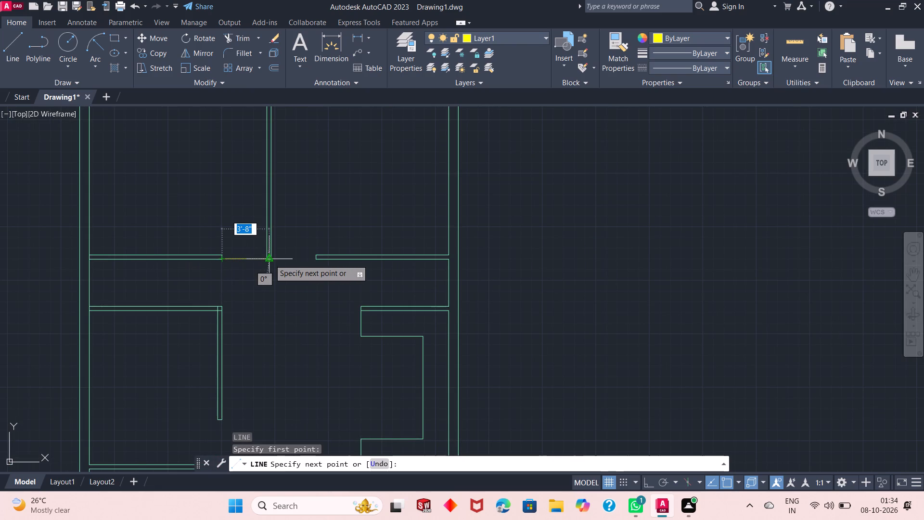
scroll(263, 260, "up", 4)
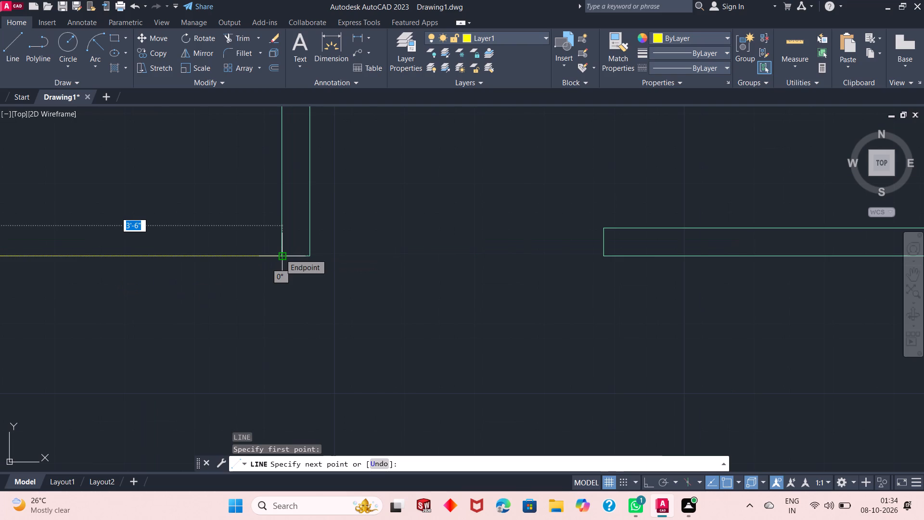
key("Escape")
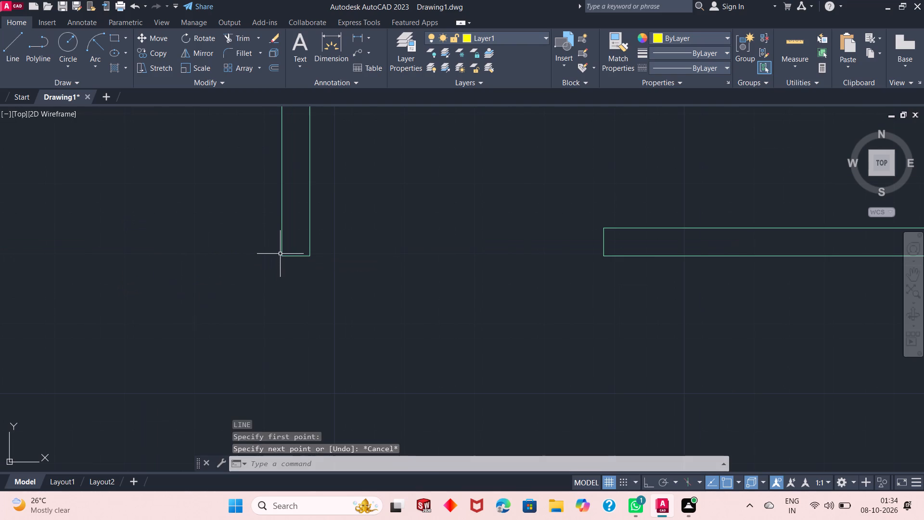
Draw a narrow door leaf at the central partition's lower-left corner, using a 3" base line, a 3'3" height and a return to the base's midpoint.
scroll(273, 283, "up", 3)
scroll(273, 284, "down", 7)
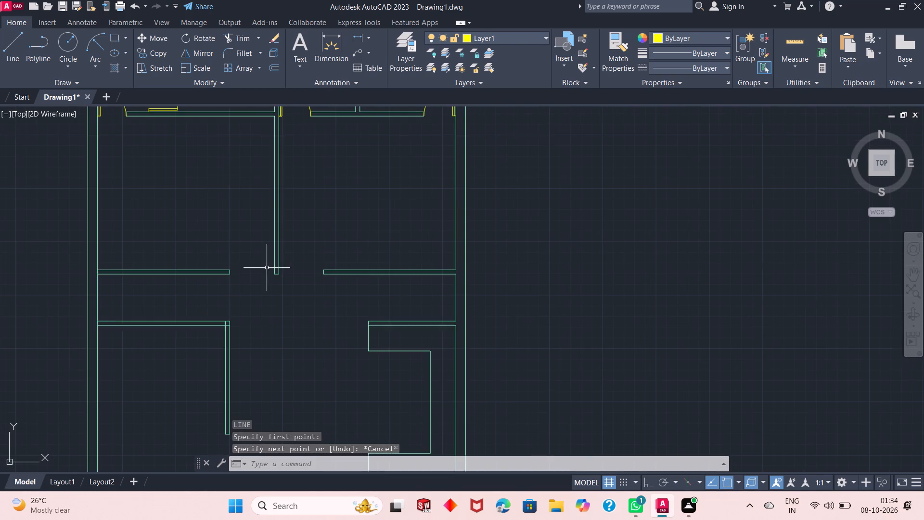
left_click(15, 57)
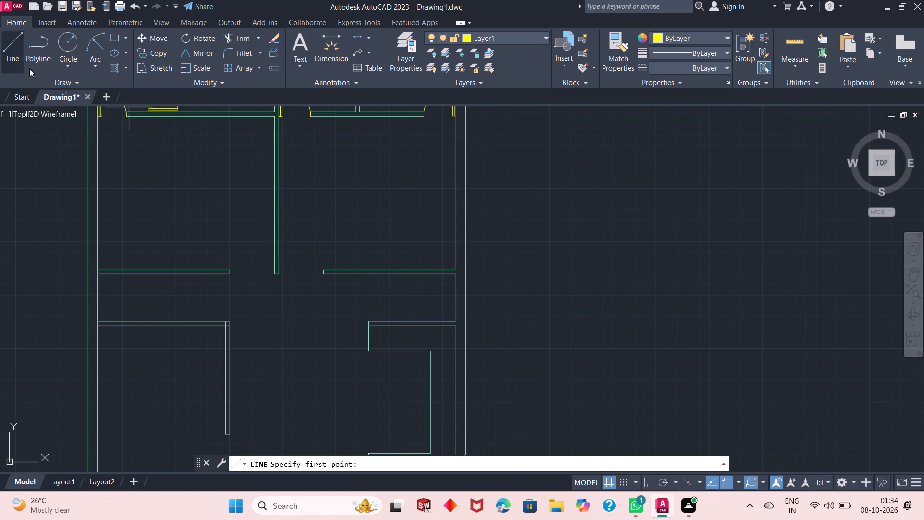
scroll(236, 268, "up", 2)
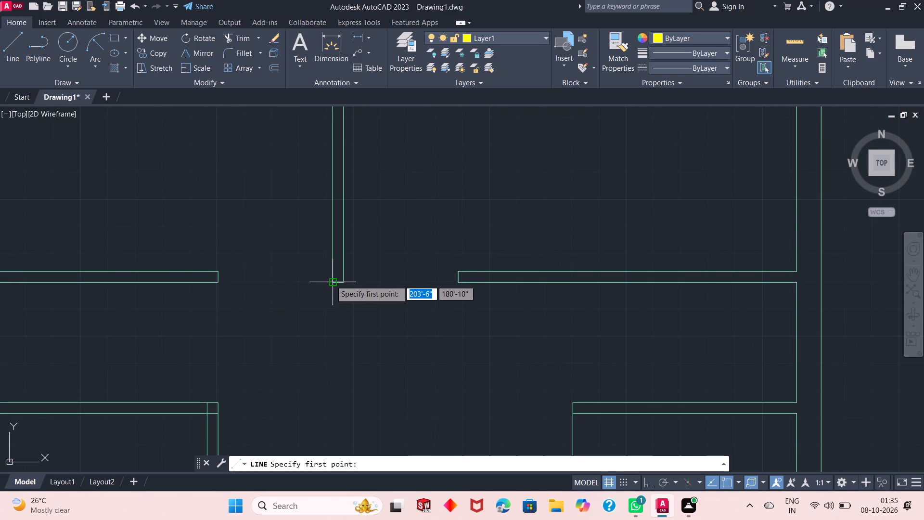
left_click(331, 280)
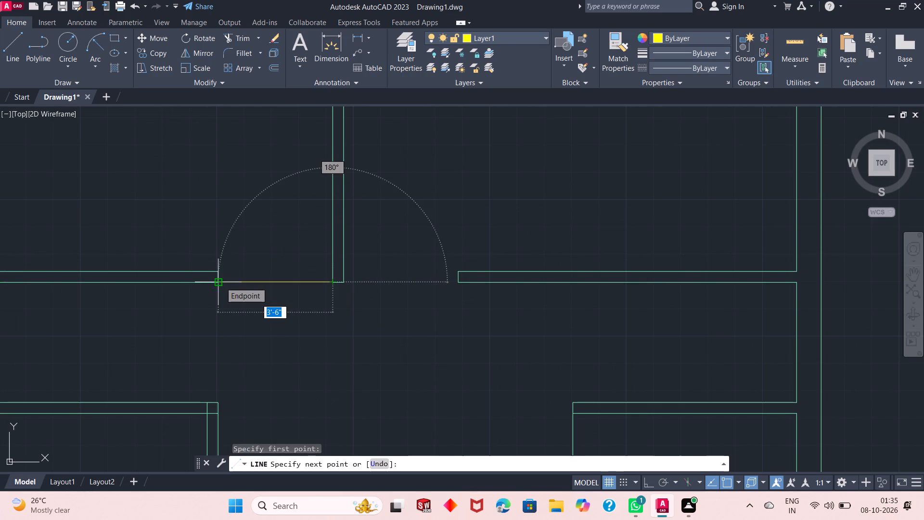
key("3")
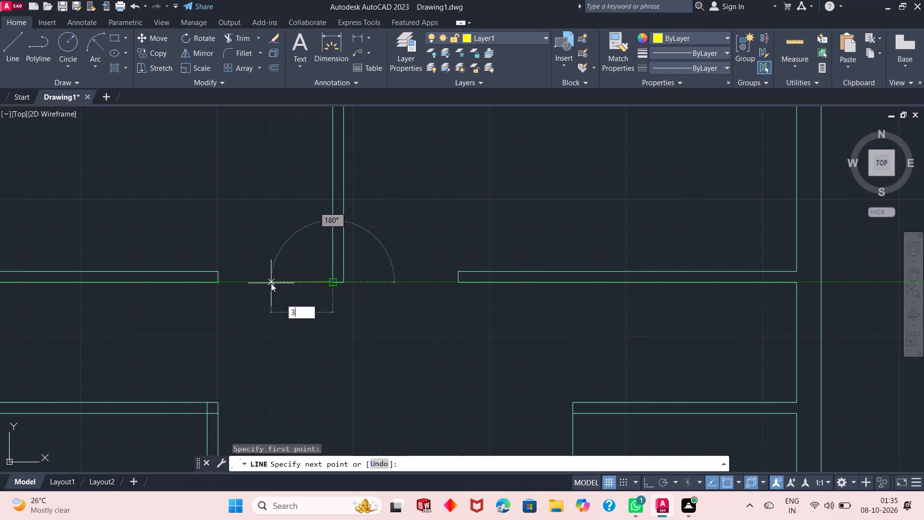
key("shift+quotedbl")
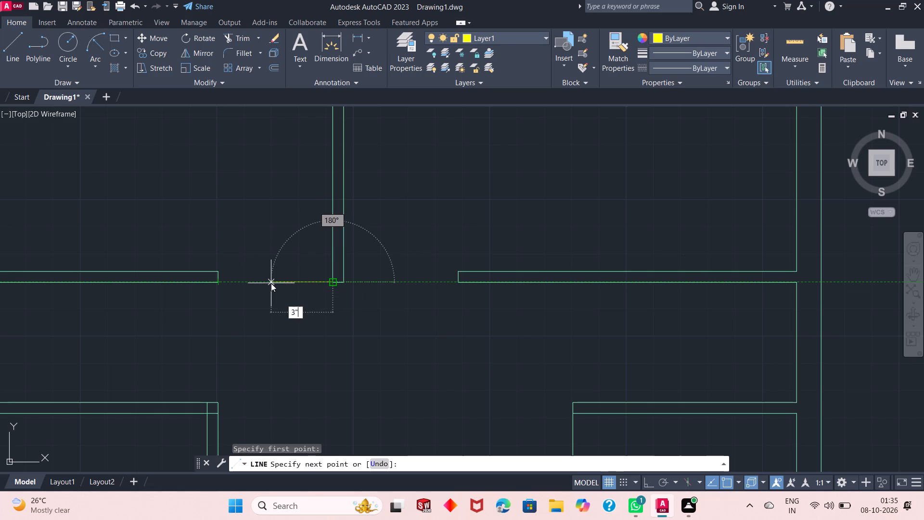
key("Return")
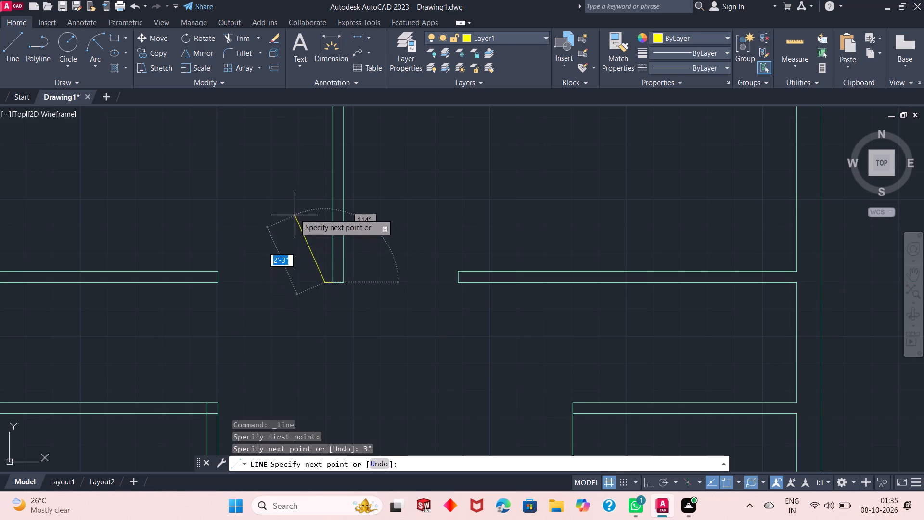
key("F8")
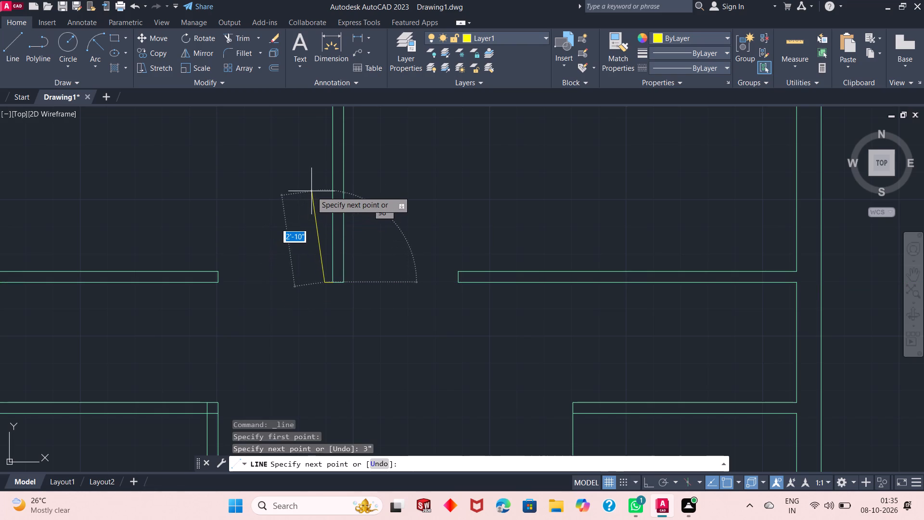
type("3'3")
key("shift+quotedbl")
key("Return")
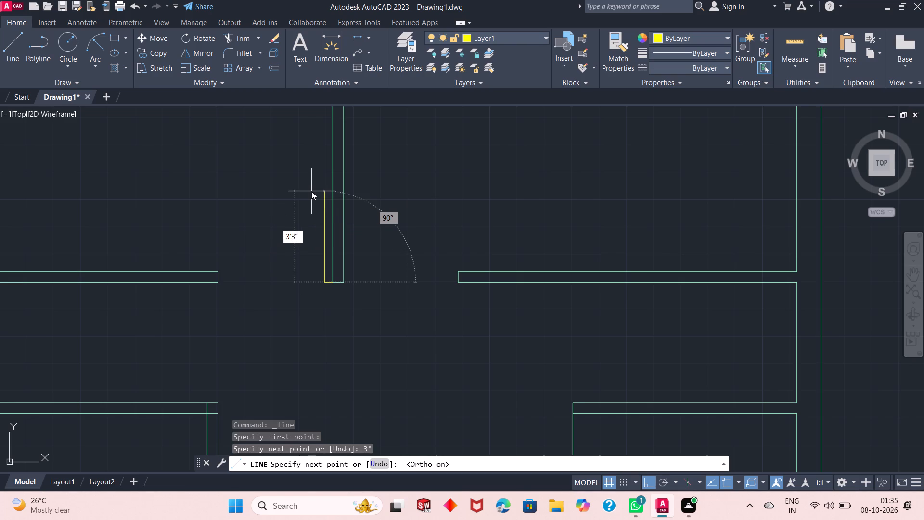
scroll(311, 191, "up", 1)
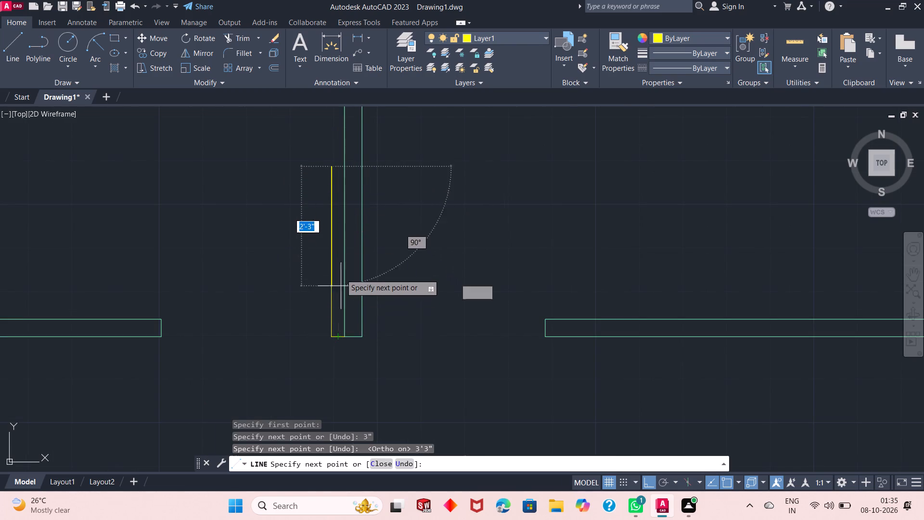
left_click(337, 167)
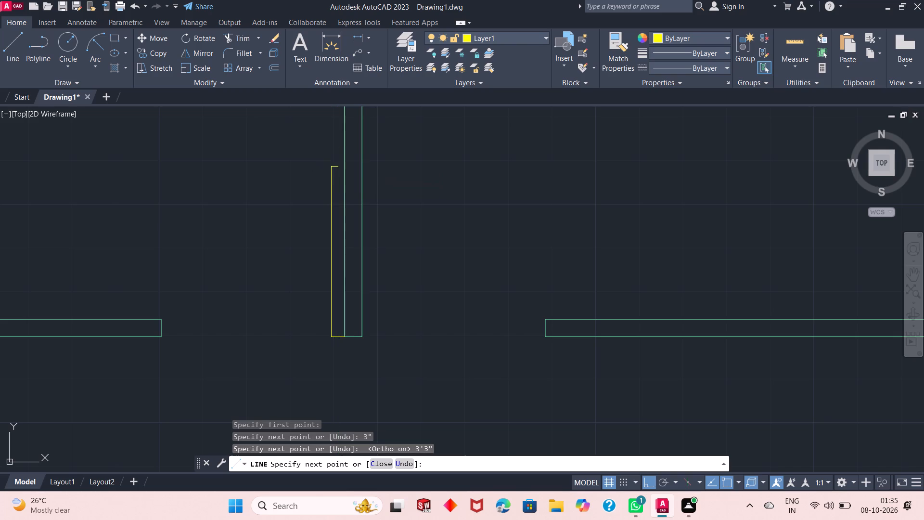
left_click(339, 338)
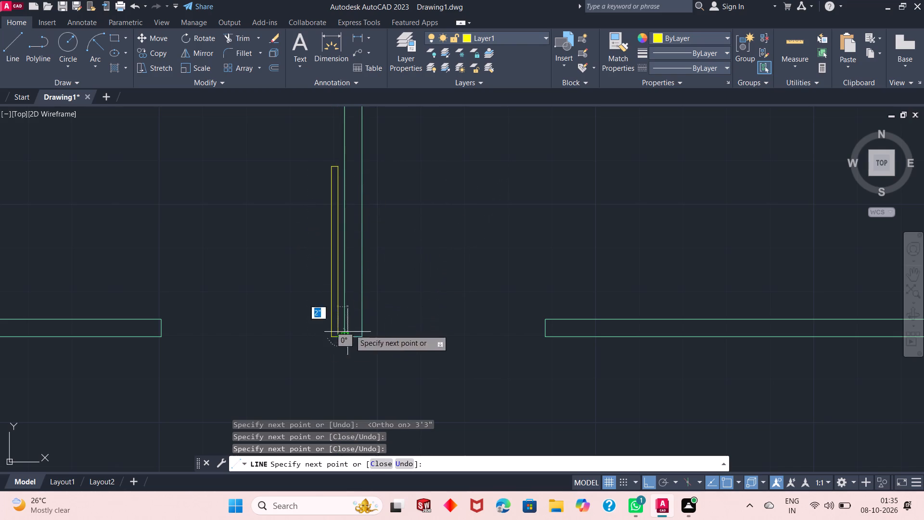
right_click(449, 247)
left_click(464, 251)
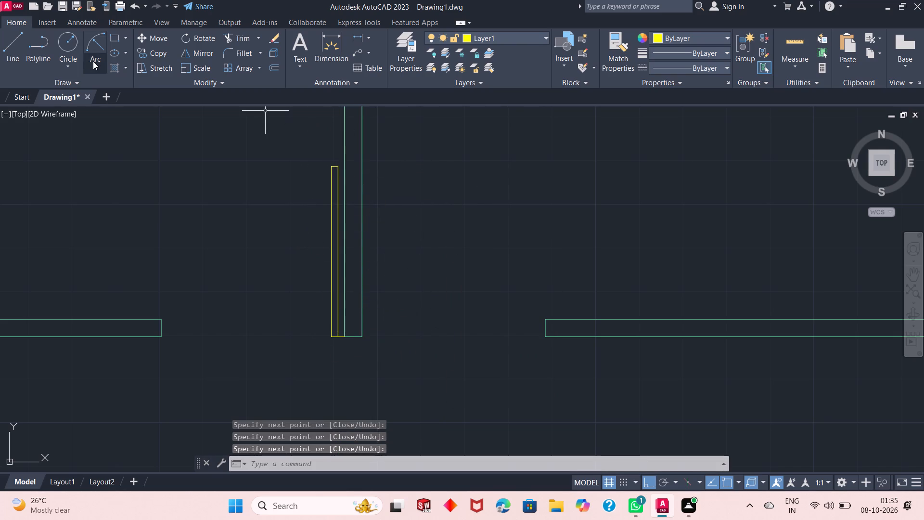
Draw the door swing arc from the leaf's top-left corner to the facing wall end's lower corner, with a 3'3" radius.
left_click(98, 42)
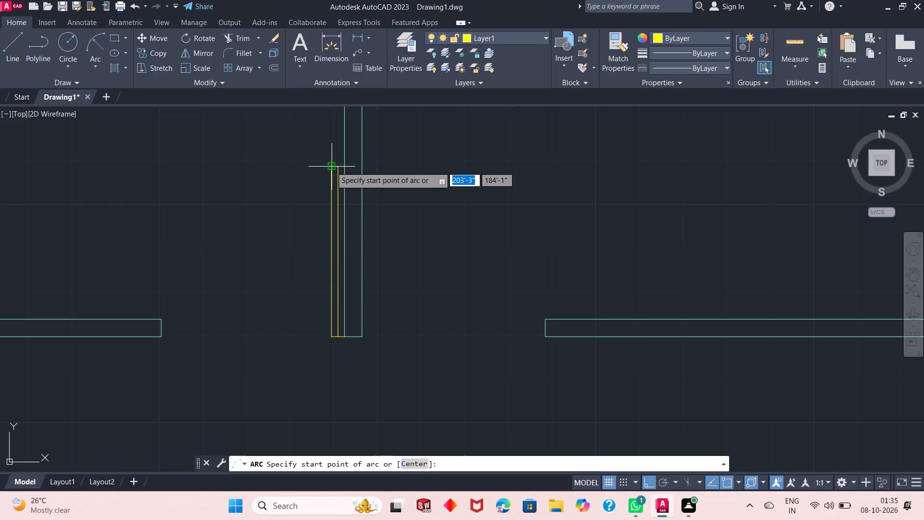
left_click(331, 167)
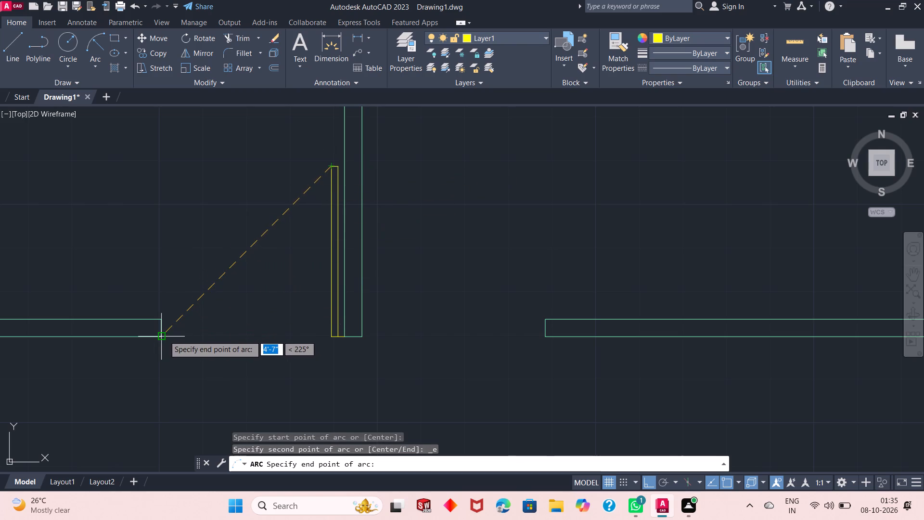
left_click(164, 336)
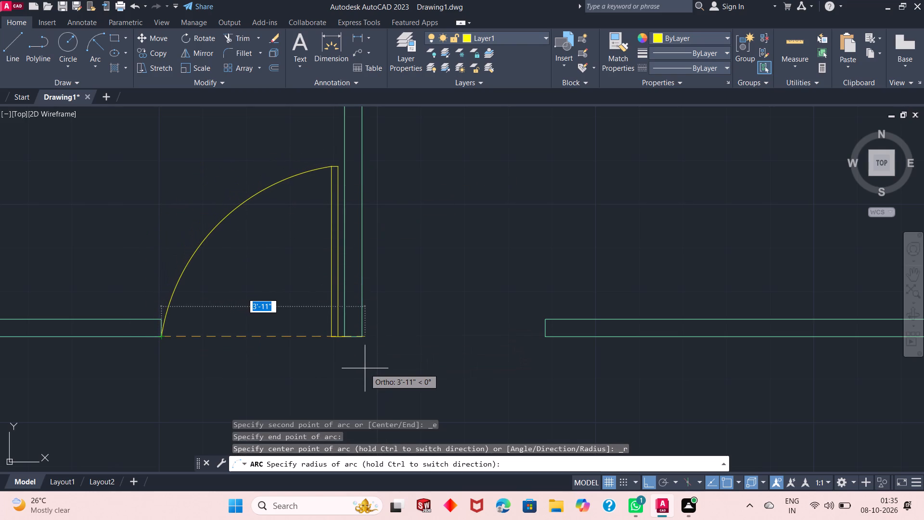
type("3'3")
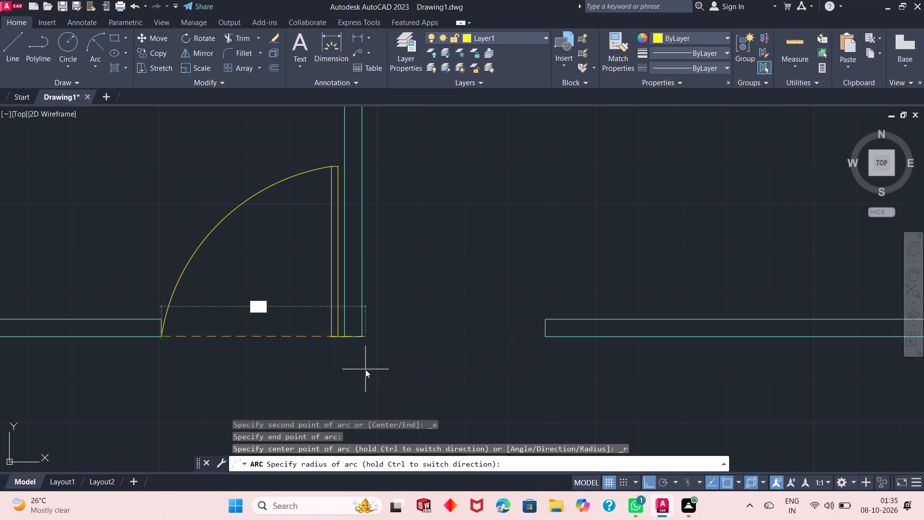
key("shift+quotedbl")
key("Return")
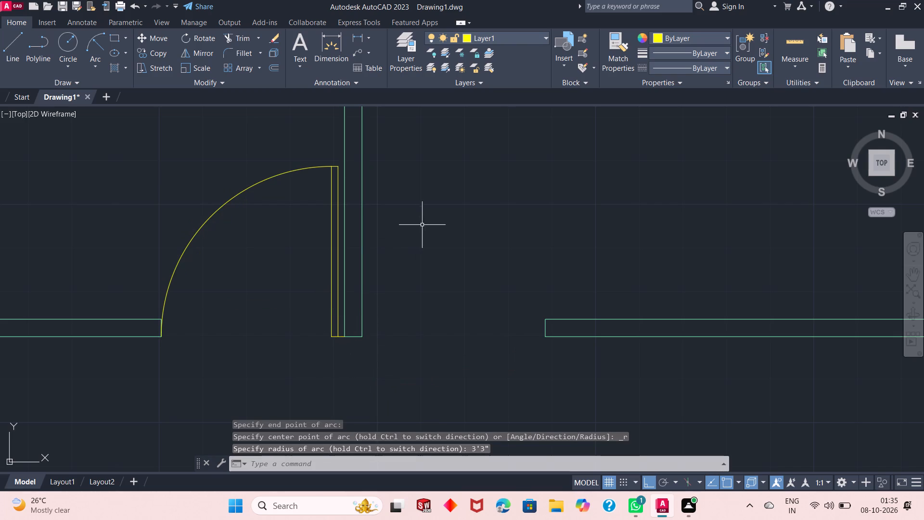
Measure the width of the opening between the central partition's lower-right corner and the facing wall end.
scroll(272, 245, "down", 2)
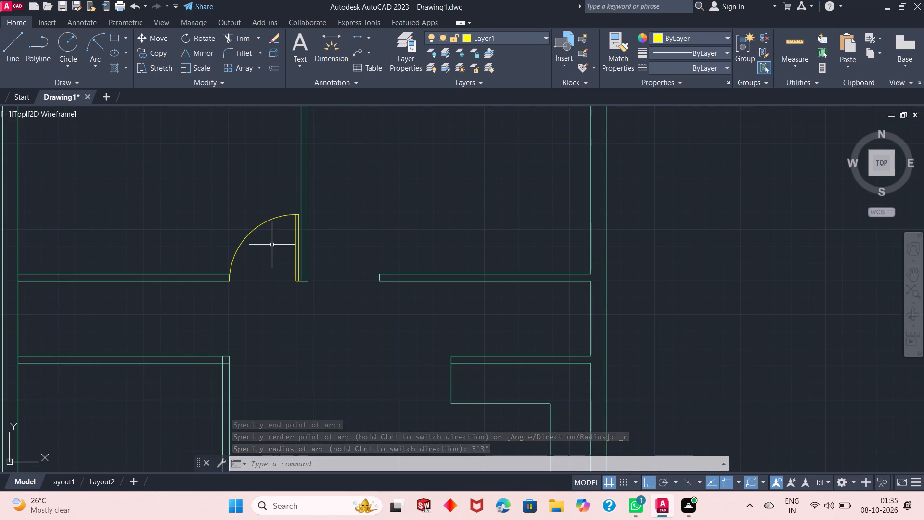
scroll(307, 266, "up", 1)
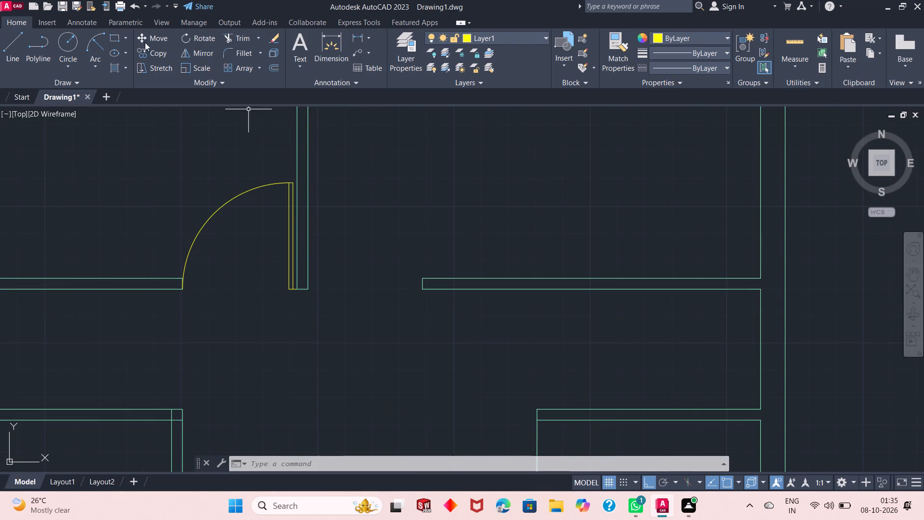
left_click(20, 47)
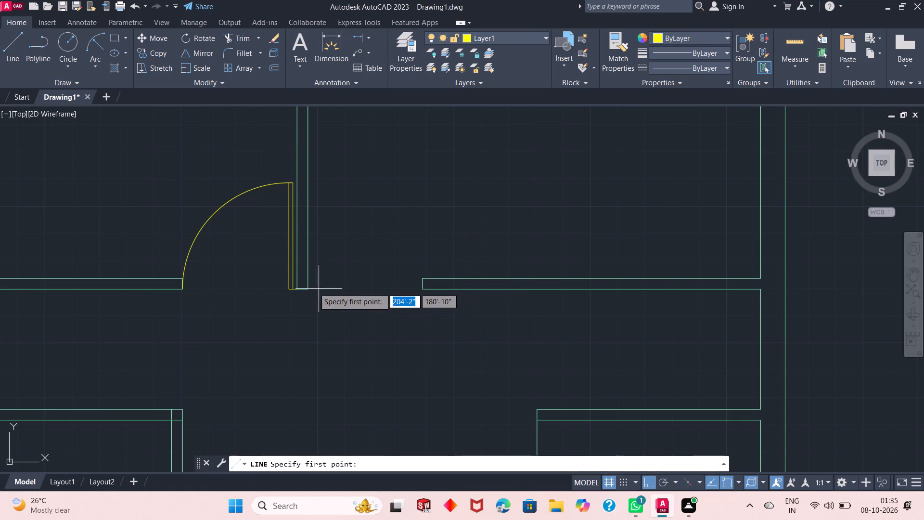
left_click(305, 288)
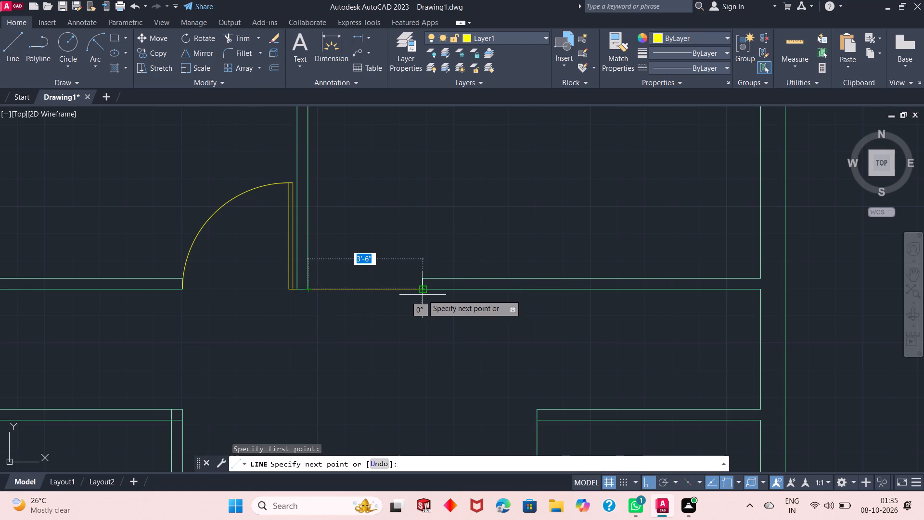
key("Escape")
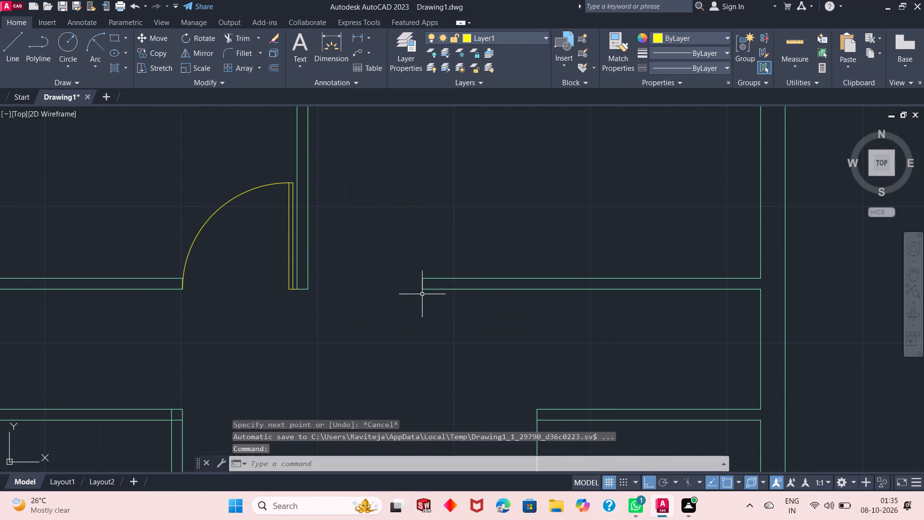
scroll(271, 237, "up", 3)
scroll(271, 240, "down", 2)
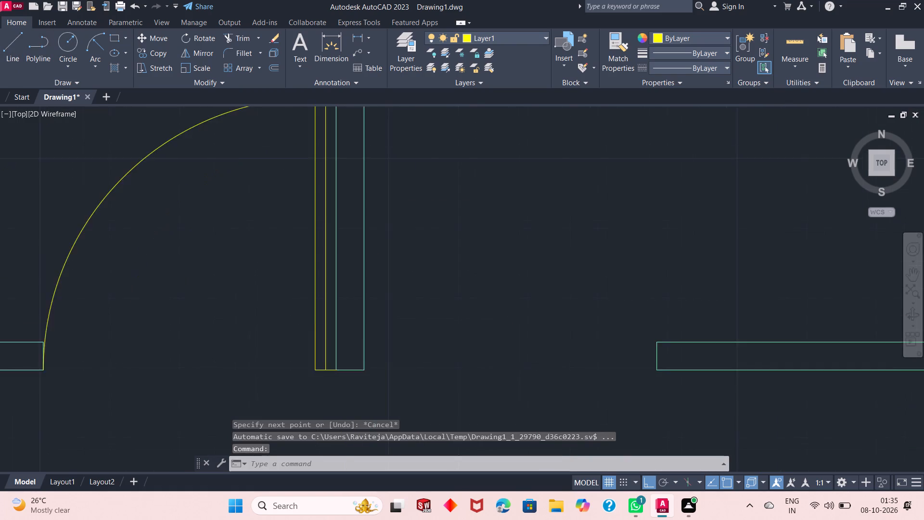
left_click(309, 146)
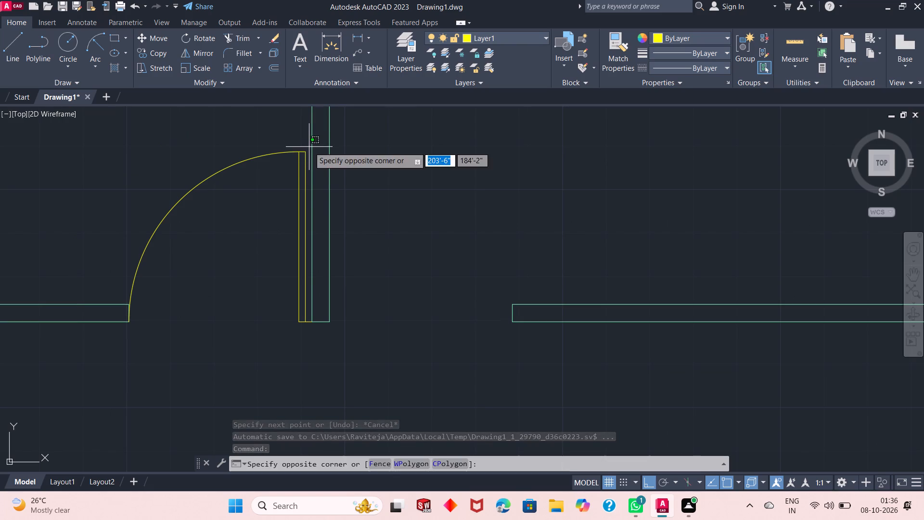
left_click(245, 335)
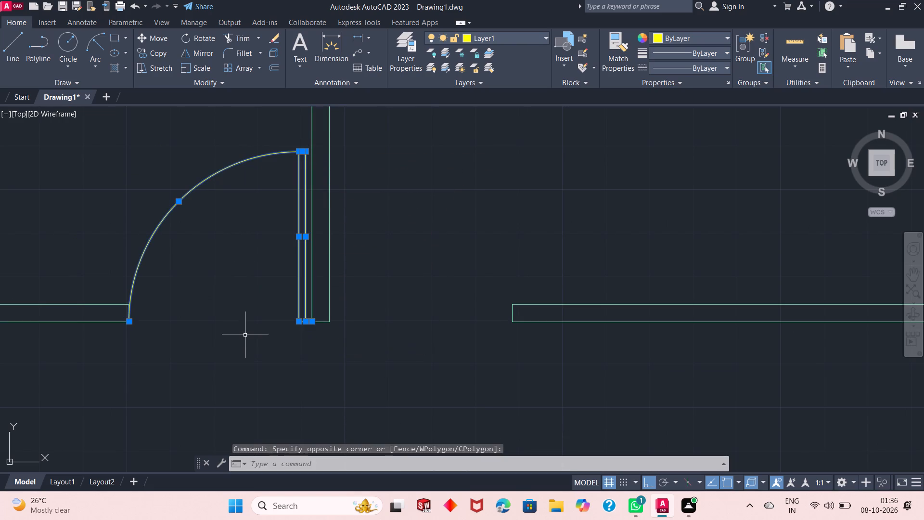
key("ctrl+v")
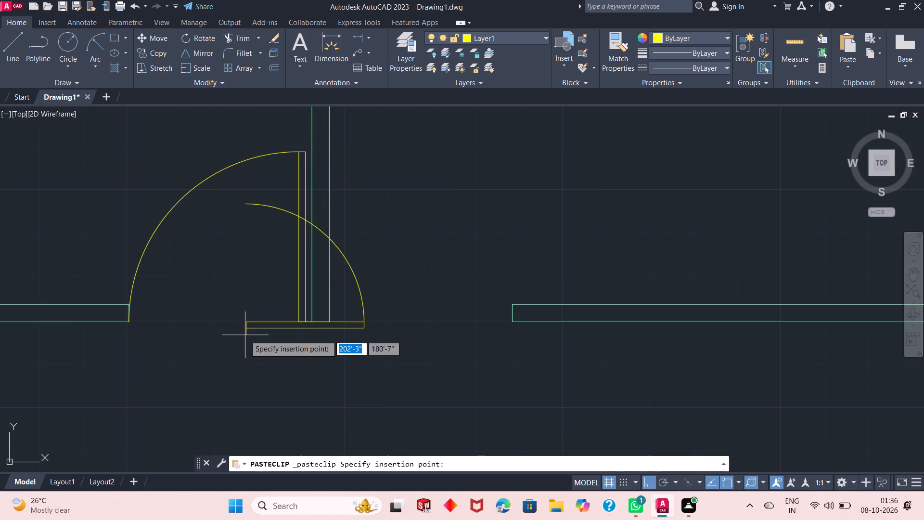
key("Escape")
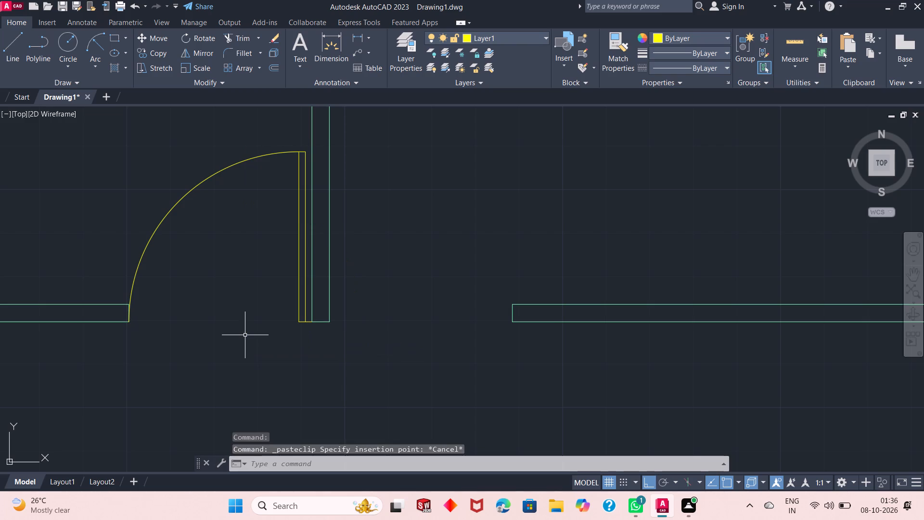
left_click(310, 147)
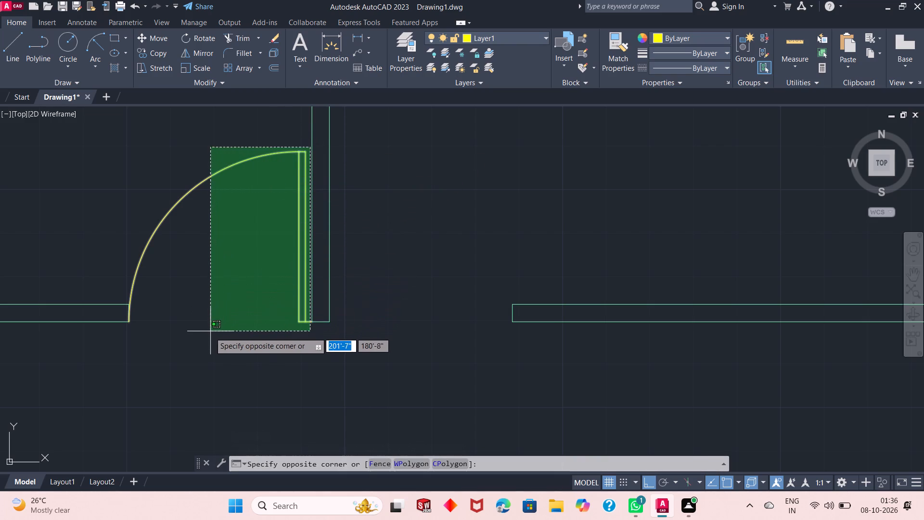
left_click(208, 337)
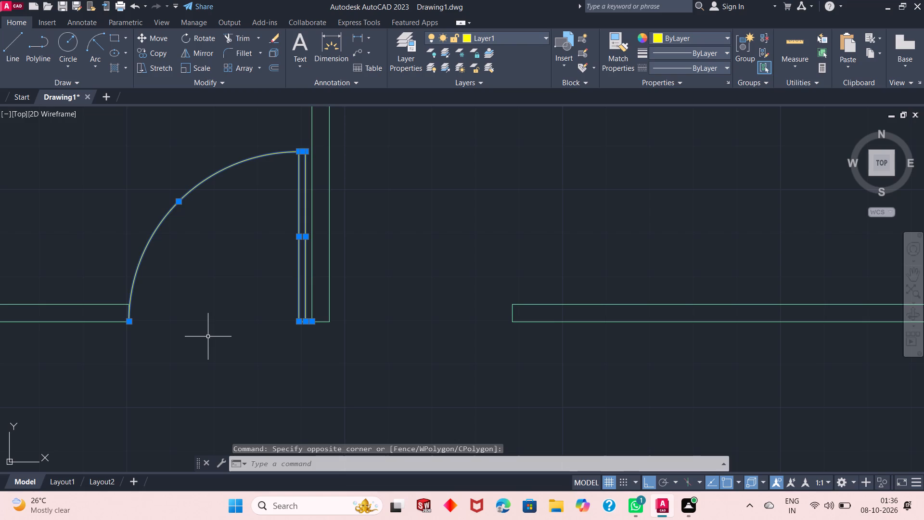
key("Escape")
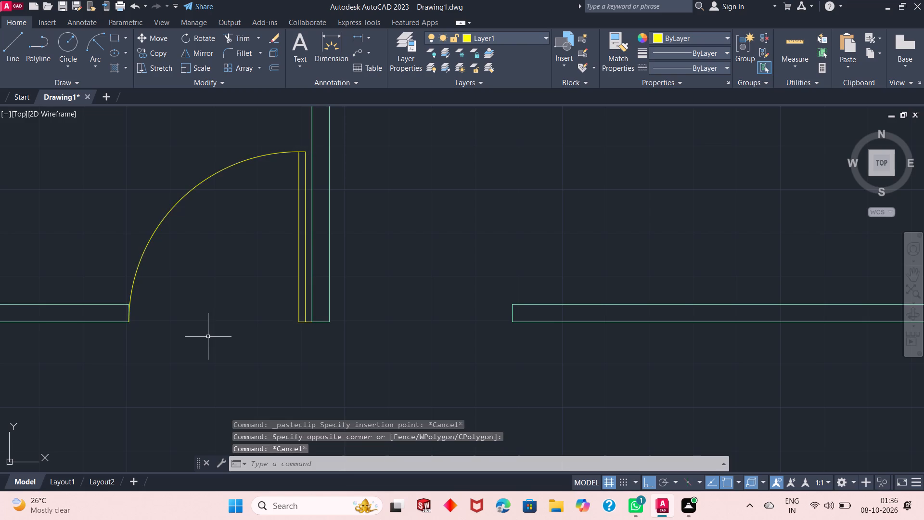
Paste the previously copied smaller door symbol into the empty space outside the house's right outer wall.
scroll(203, 316, "down", 3)
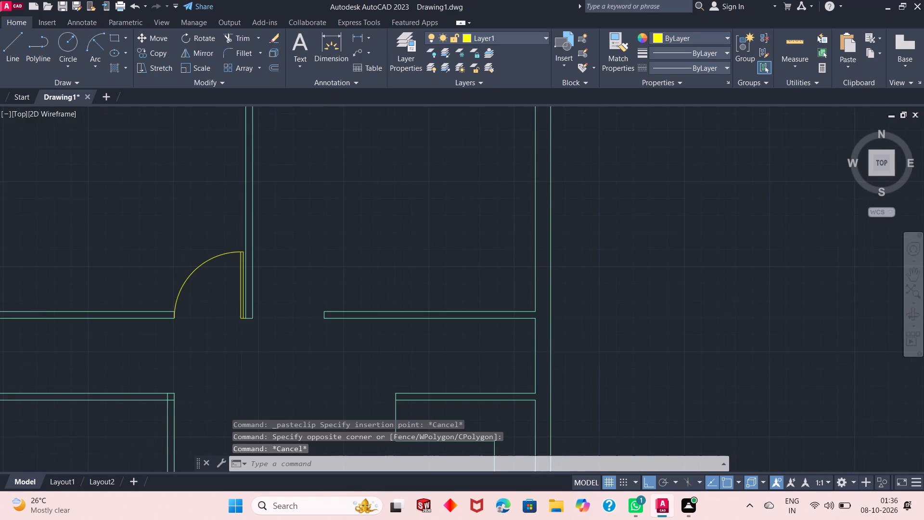
left_click(514, 193)
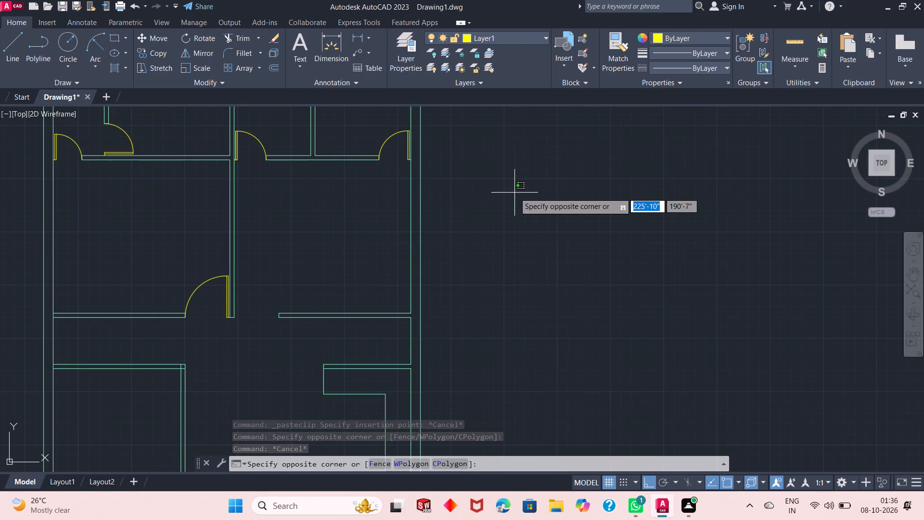
key("ctrl+c")
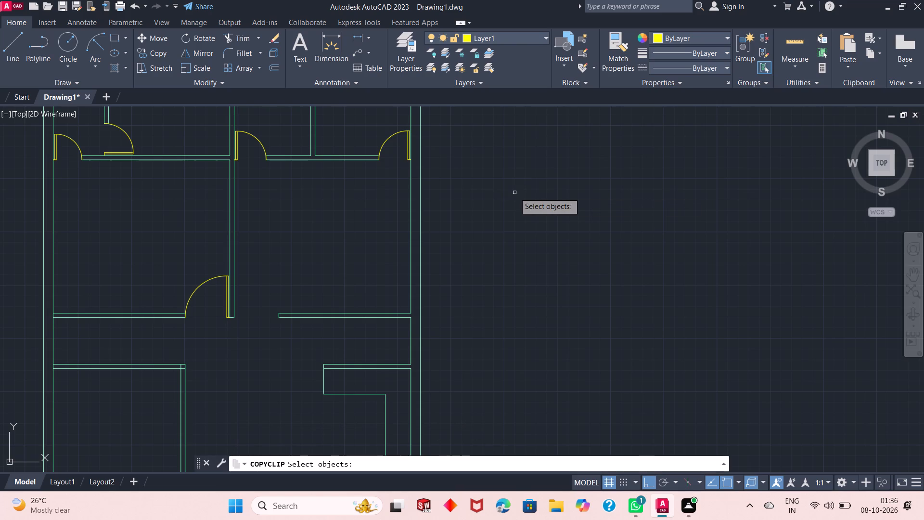
key("ctrl+v")
left_click(514, 193)
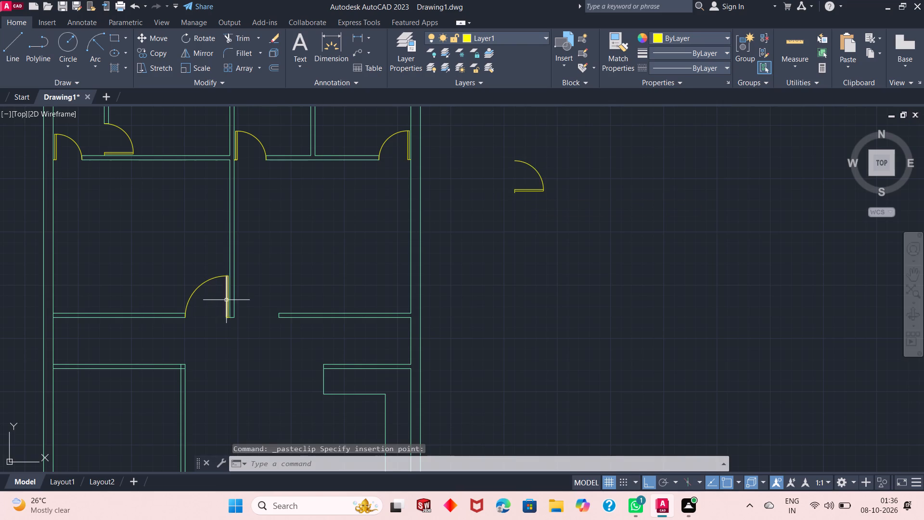
Copy the door leaf and swing arc beside the central partition and paste them outside the plan, below the smaller loose door.
scroll(203, 286, "up", 3)
scroll(269, 243, "up", 2)
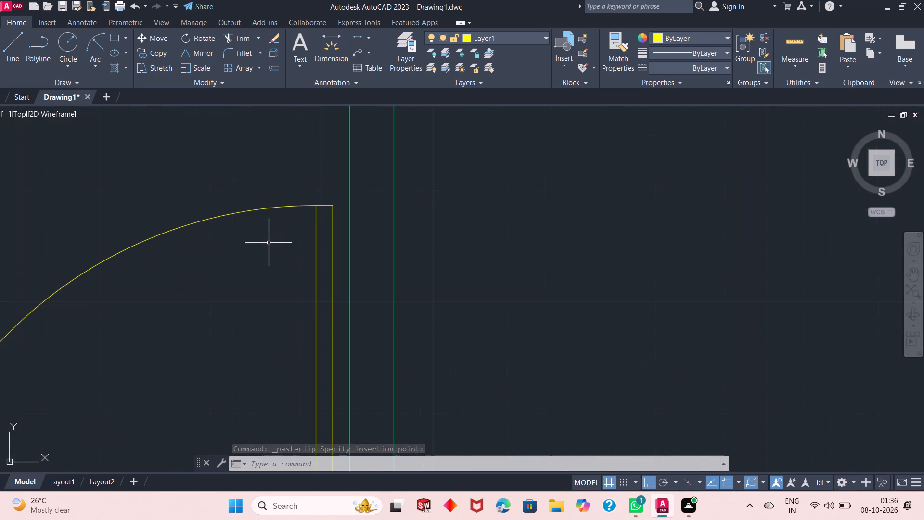
left_click(340, 197)
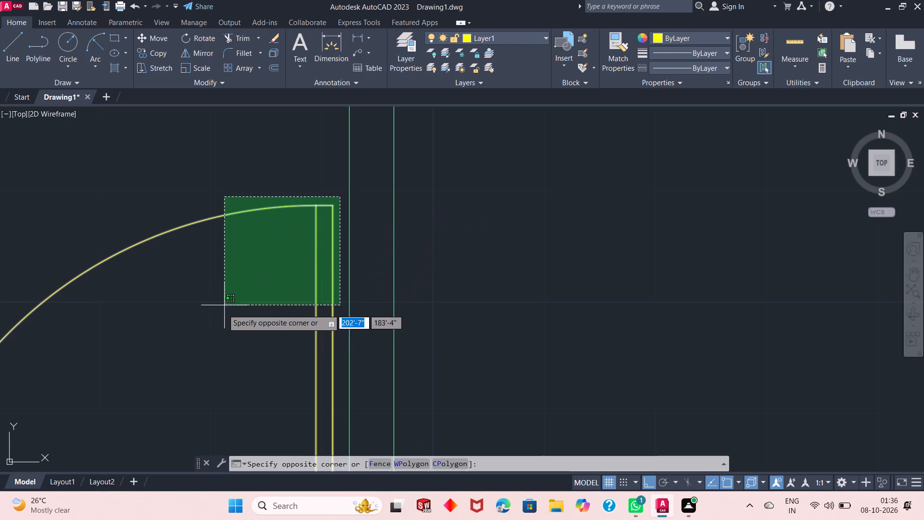
scroll(214, 333, "down", 2)
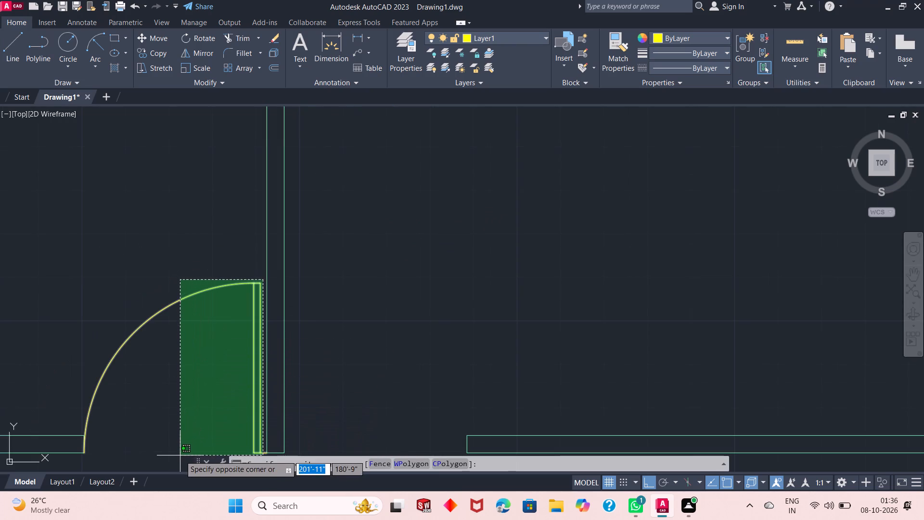
scroll(170, 458, "down", 1)
scroll(204, 286, "down", 1)
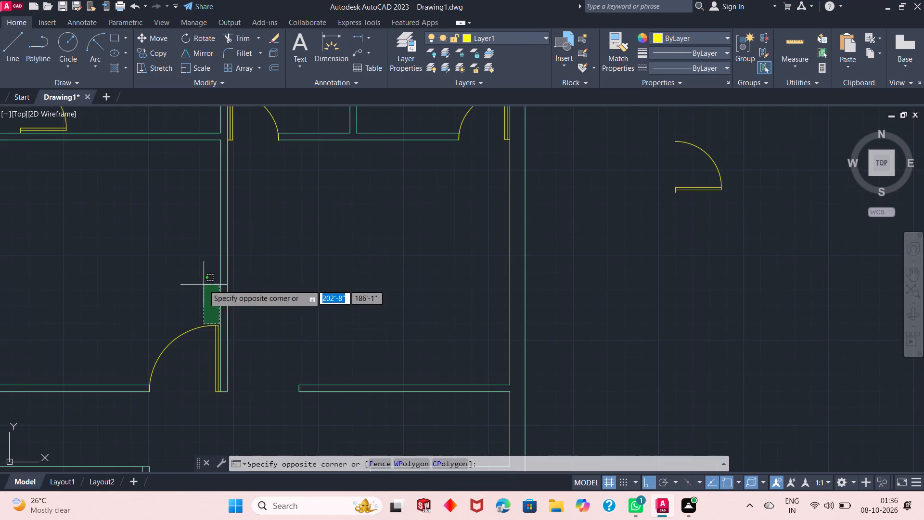
left_click(174, 397)
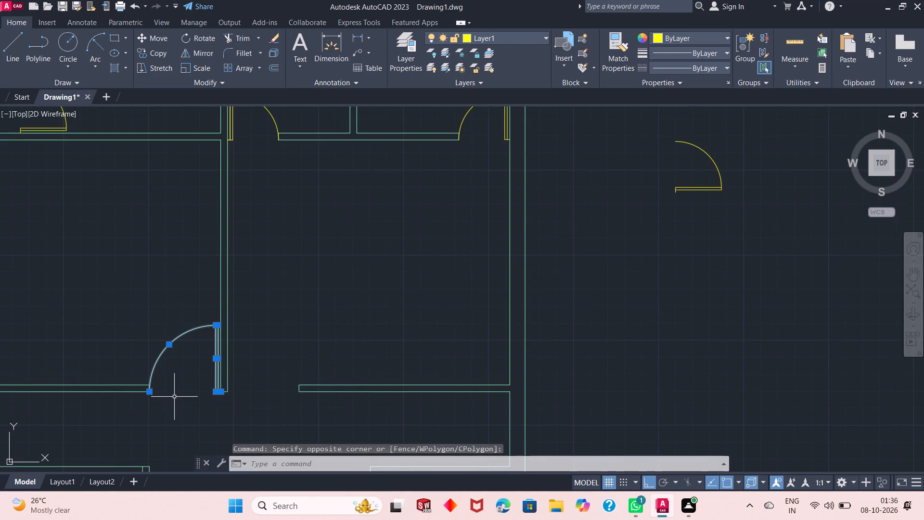
key("ctrl+c")
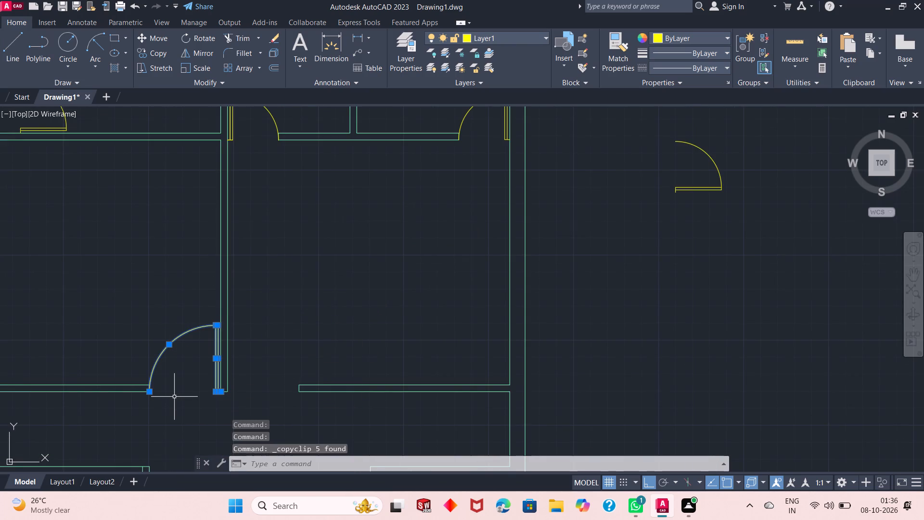
left_click(716, 274)
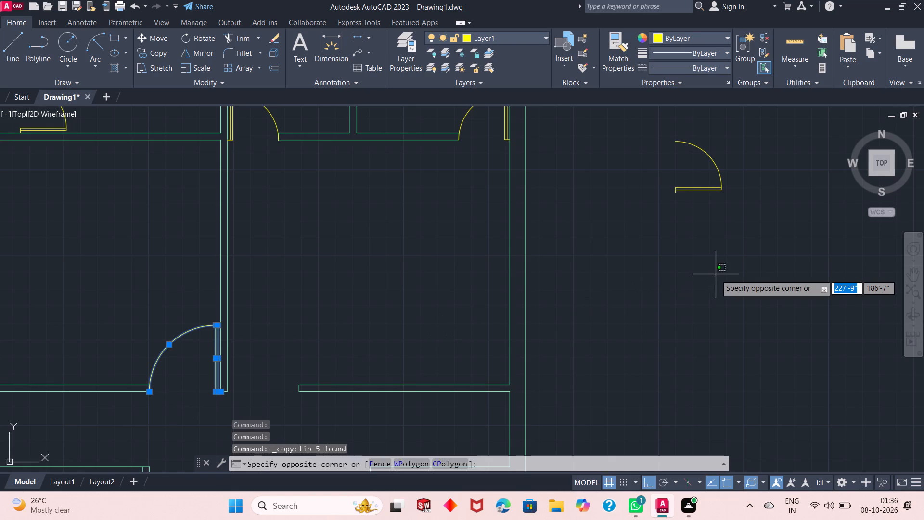
key("ctrl+v")
left_click(671, 306)
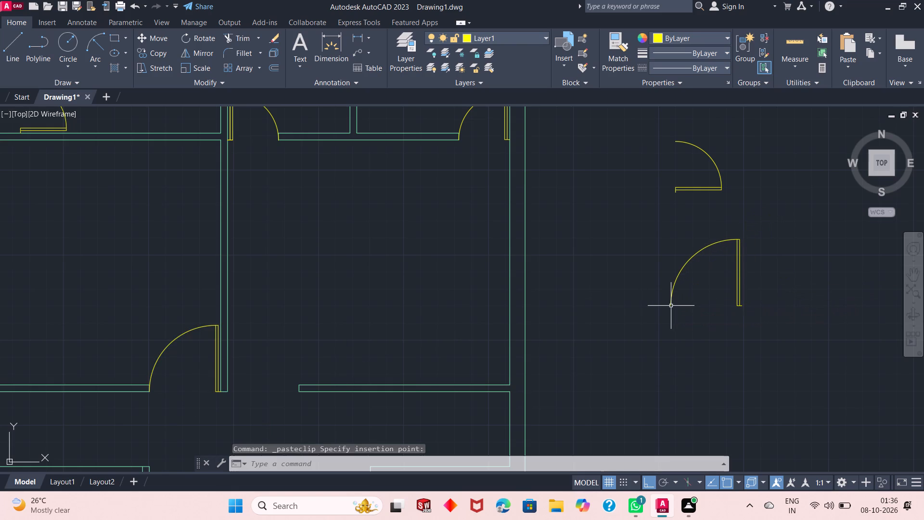
key("Escape")
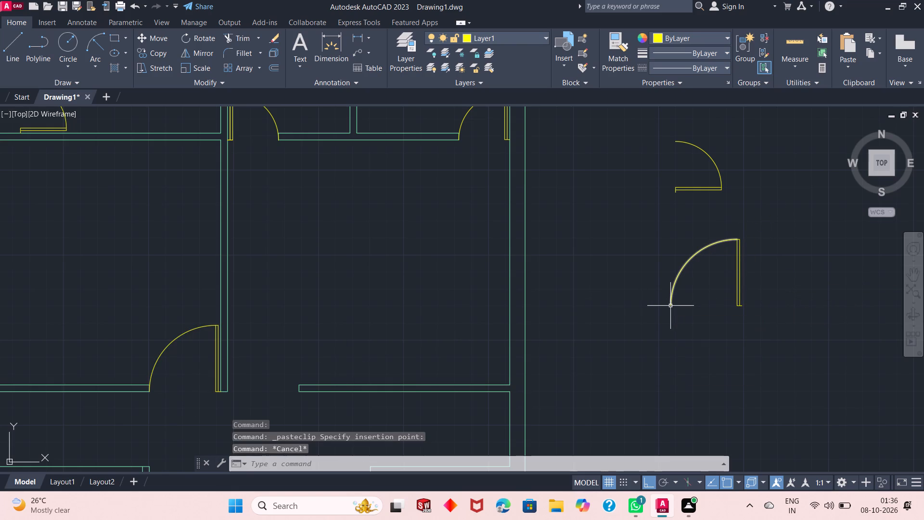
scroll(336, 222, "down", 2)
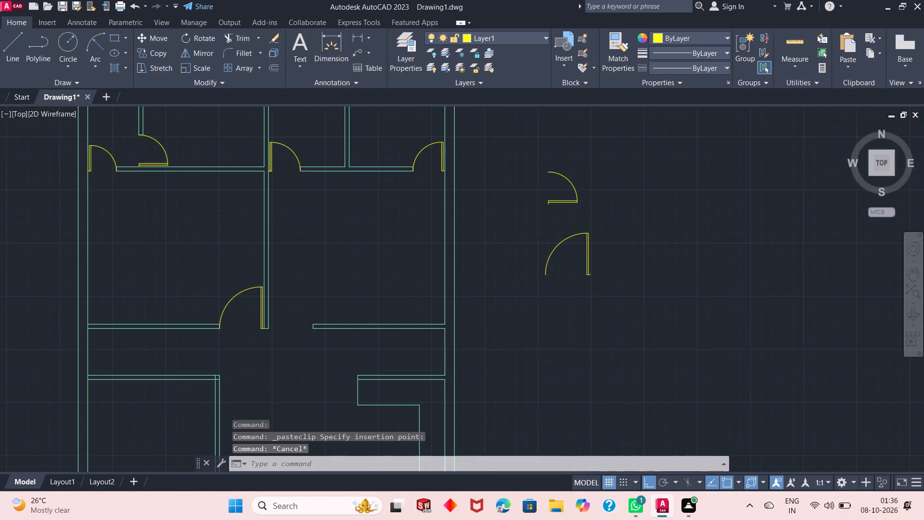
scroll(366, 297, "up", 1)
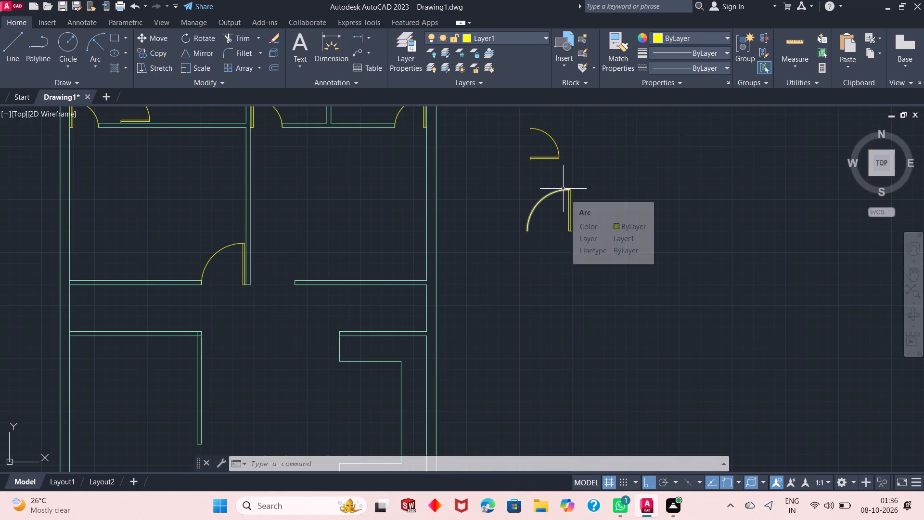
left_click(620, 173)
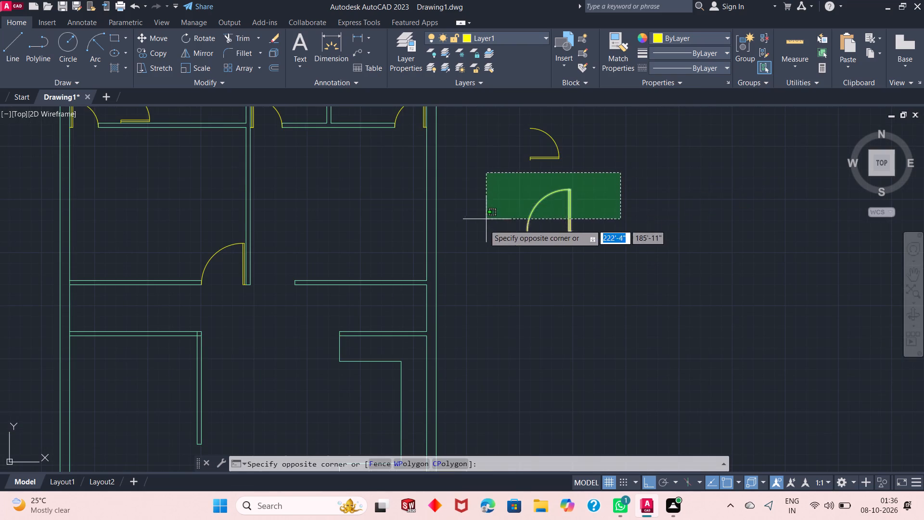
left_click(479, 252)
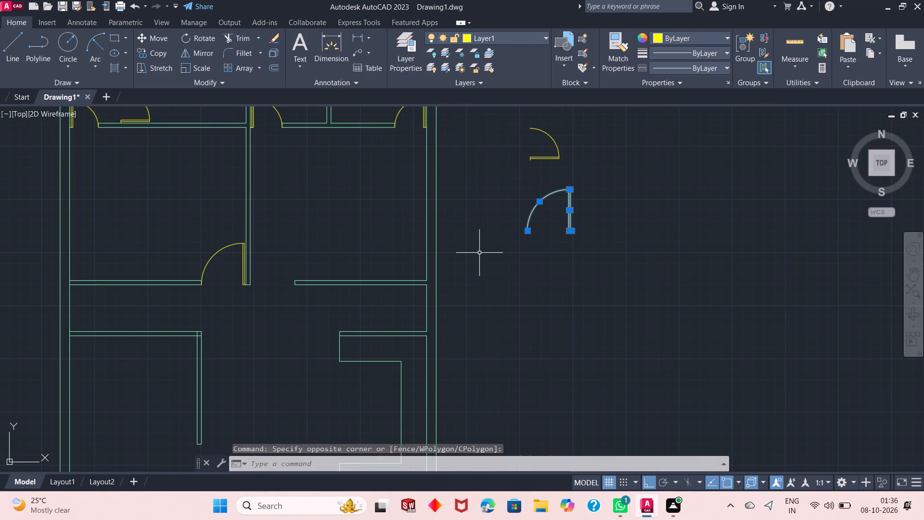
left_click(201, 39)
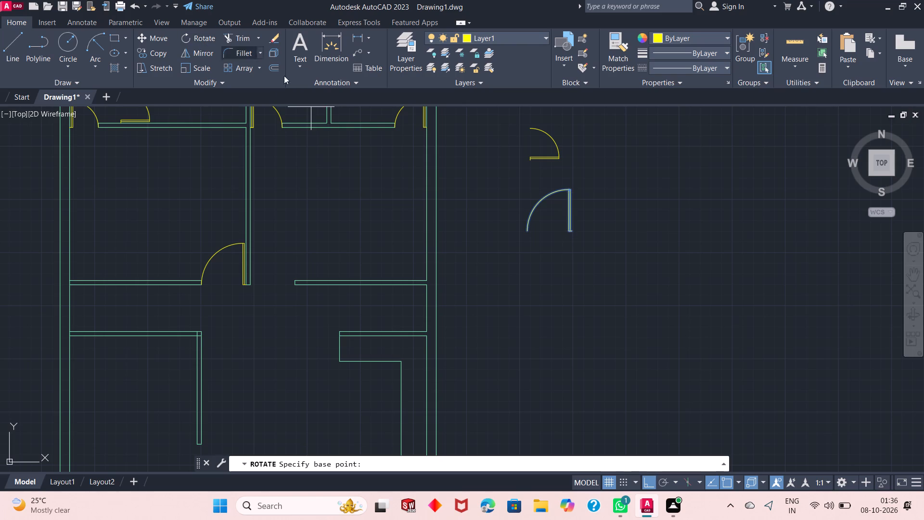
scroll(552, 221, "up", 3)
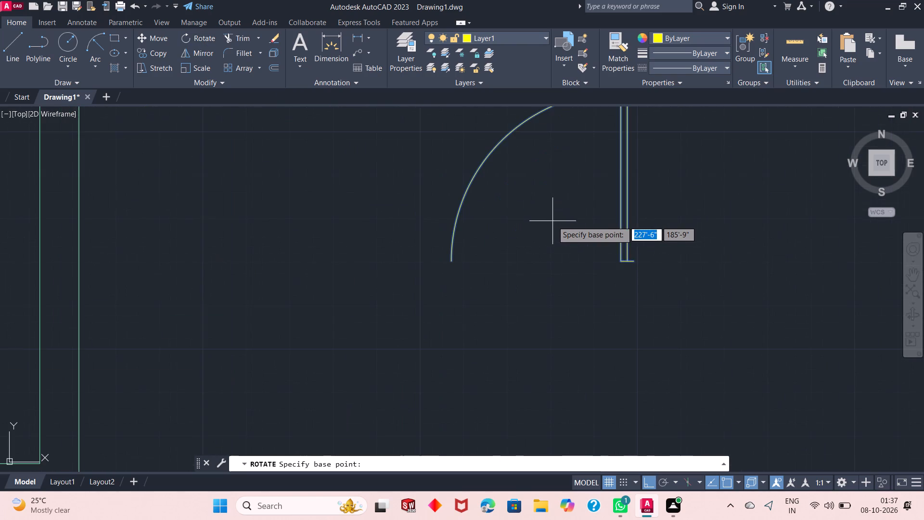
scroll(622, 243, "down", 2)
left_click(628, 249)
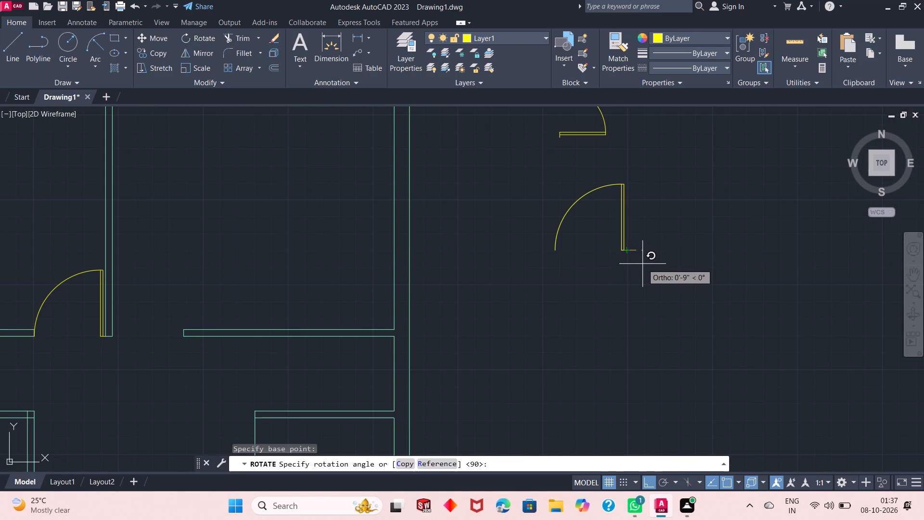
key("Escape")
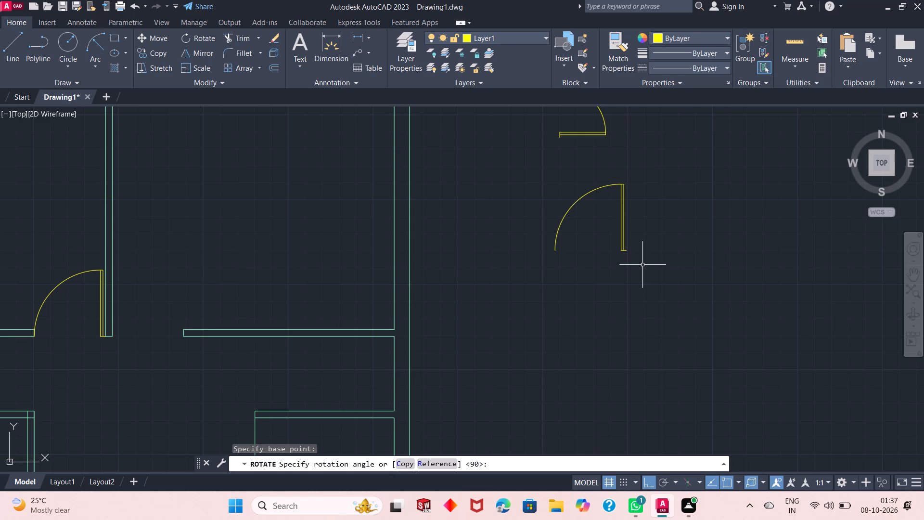
Mirror the loose larger door symbol about a vertical line through the outer end of its base stub, keeping the source objects.
left_click(655, 164)
left_click(517, 272)
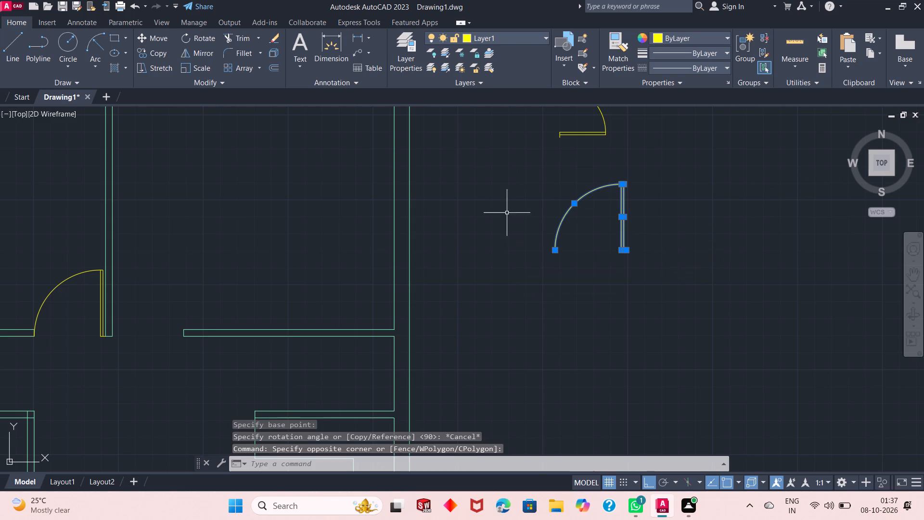
left_click(208, 55)
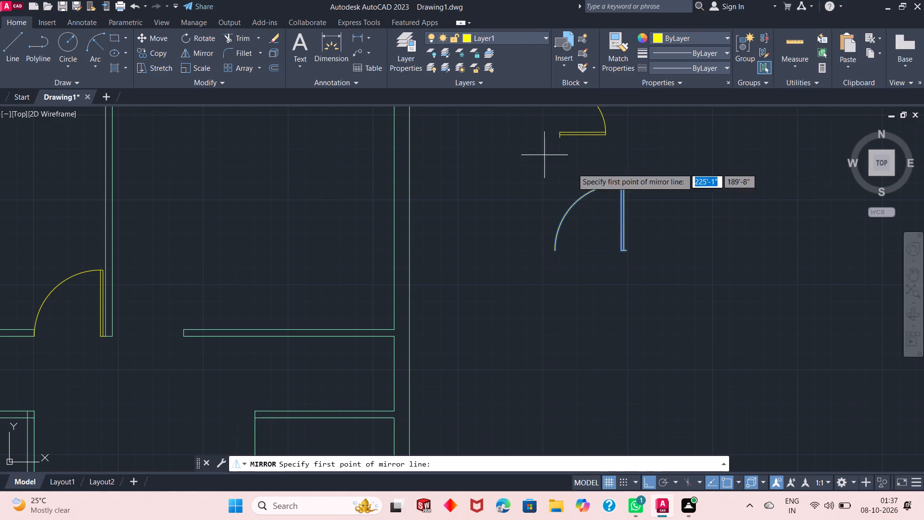
left_click(629, 250)
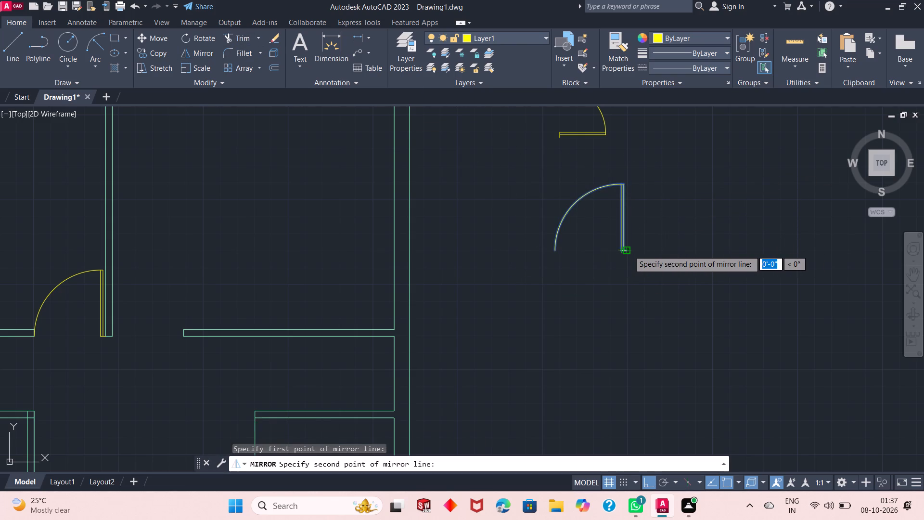
left_click(679, 180)
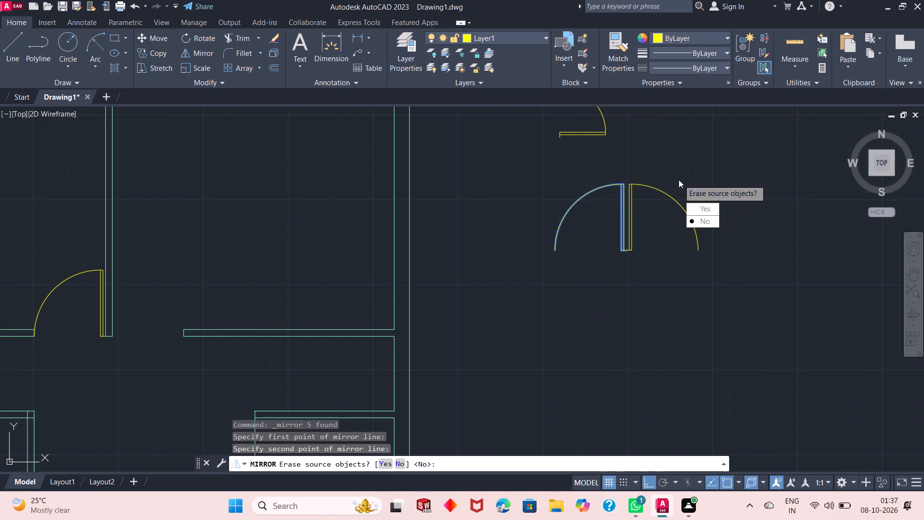
key("Return")
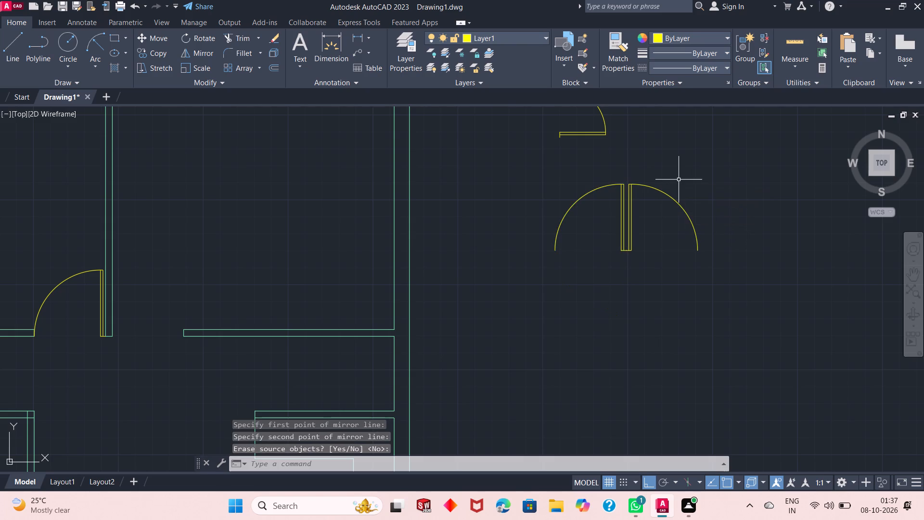
Erase the original left-hand door leaf and swing arc, along with its leftover base stub segment beside the mirrored door.
scroll(631, 218, "down", 3)
scroll(631, 218, "up", 5)
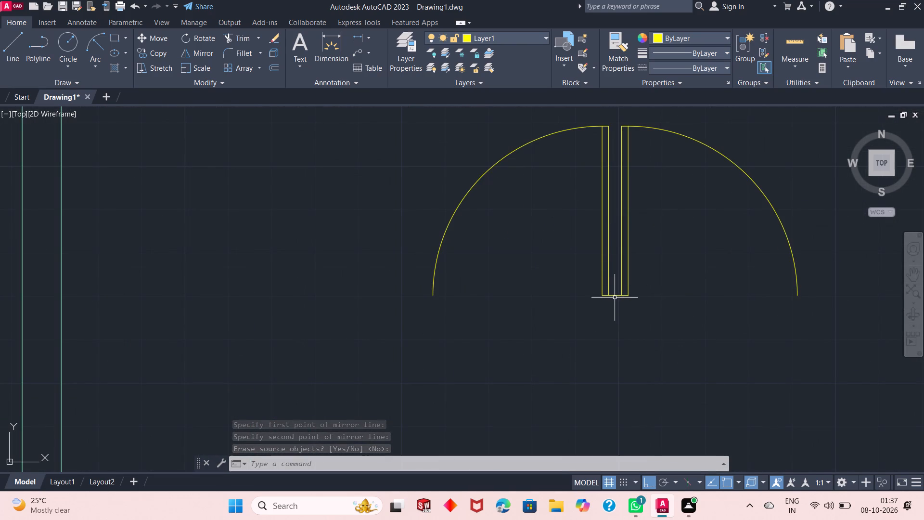
left_click(611, 119)
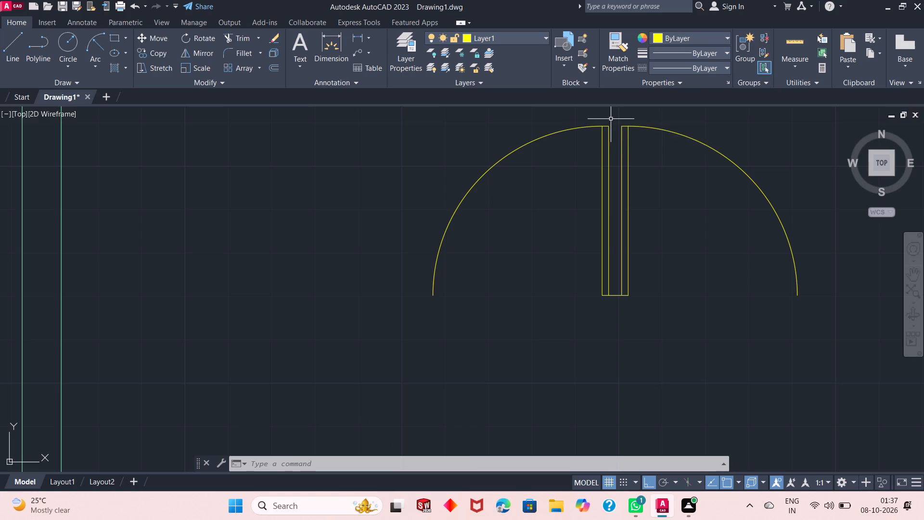
left_click(509, 191)
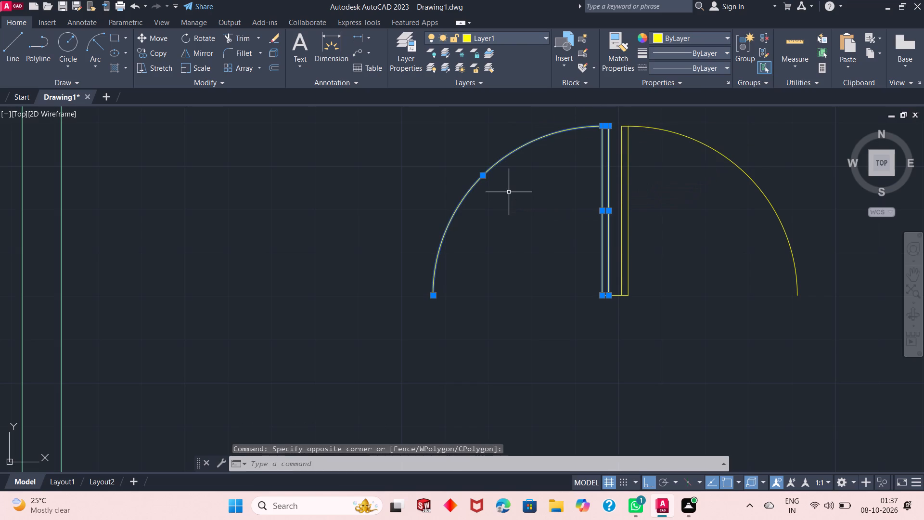
key("Delete")
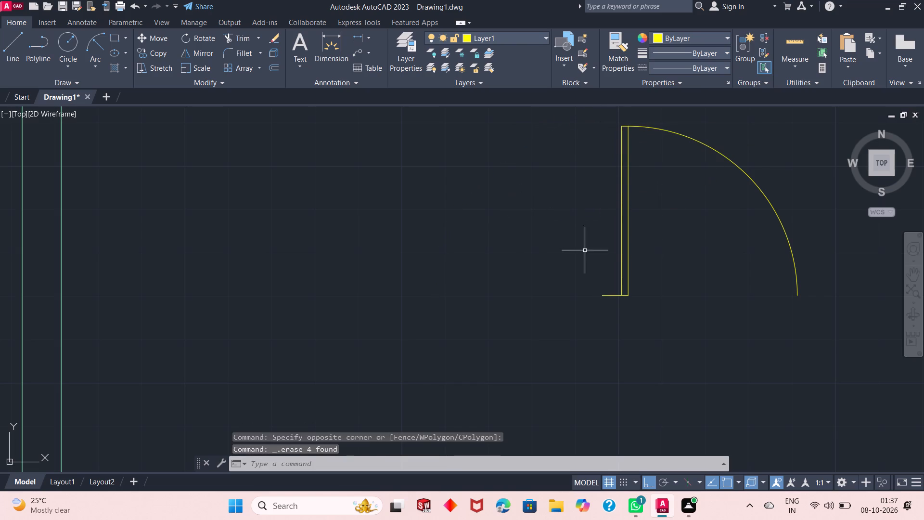
scroll(619, 298, "down", 3)
scroll(619, 298, "up", 4)
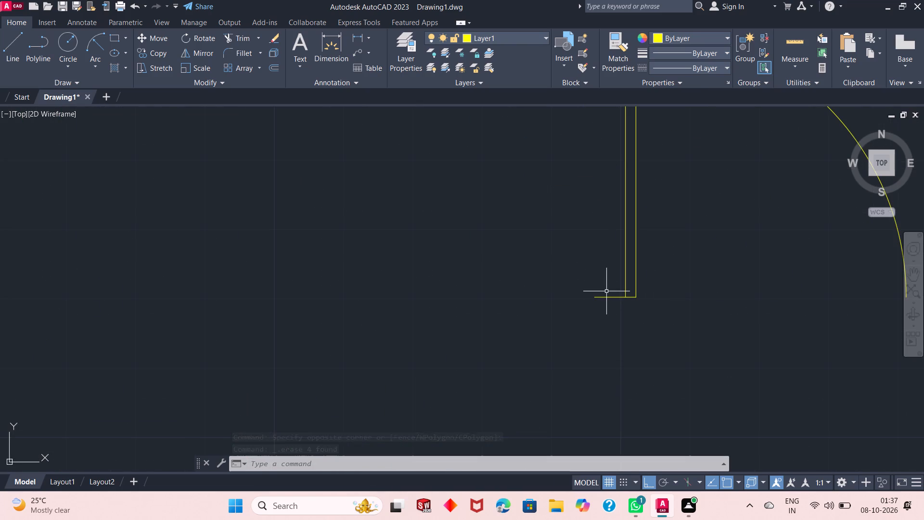
left_click(602, 298)
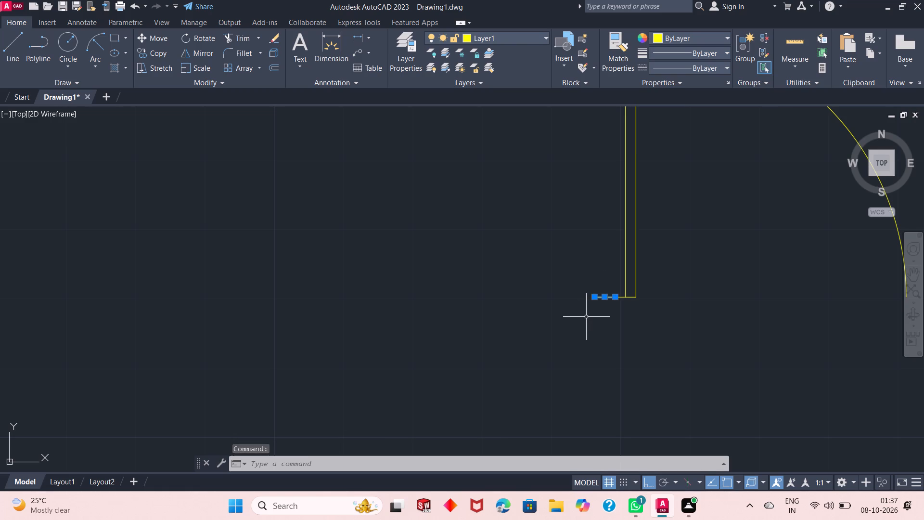
key("Delete")
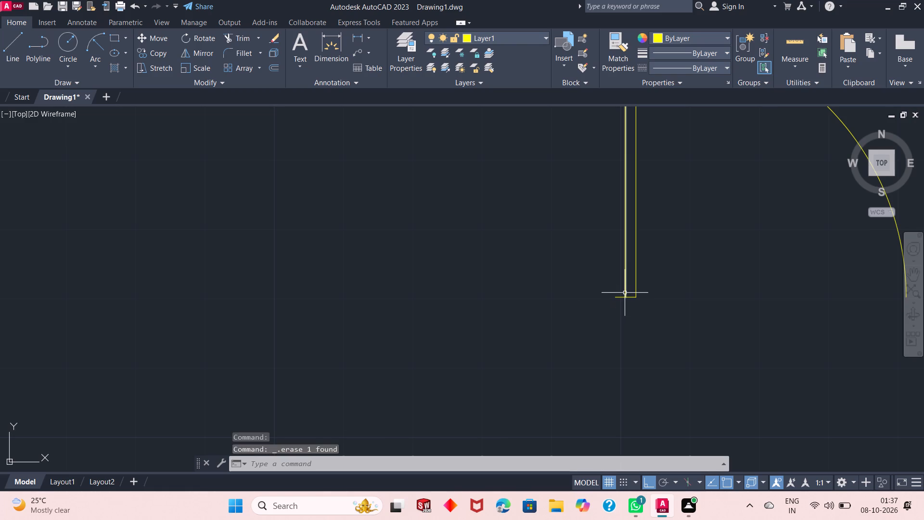
Move the mirrored door by its base stub's free end to the central partition's lower-right corner, with Ortho off.
scroll(625, 292, "down", 1)
scroll(625, 292, "up", 4)
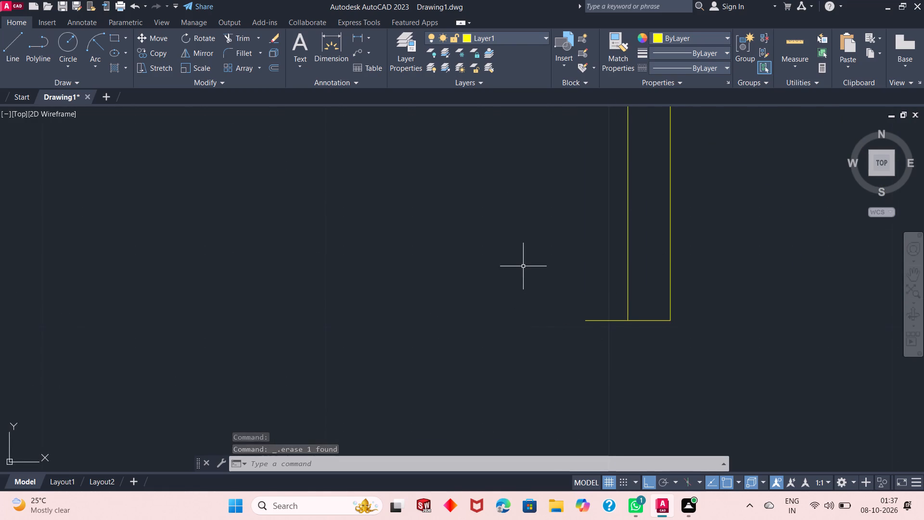
scroll(523, 266, "down", 5)
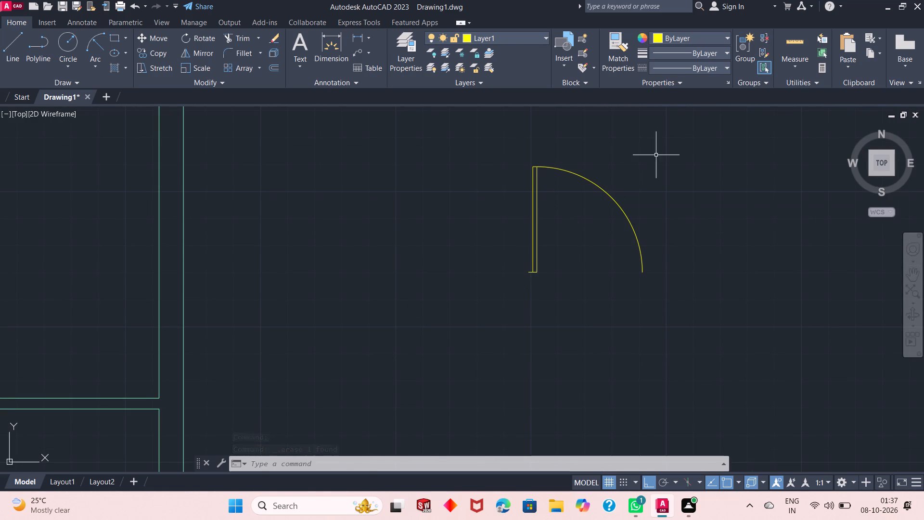
left_click(656, 155)
left_click(506, 316)
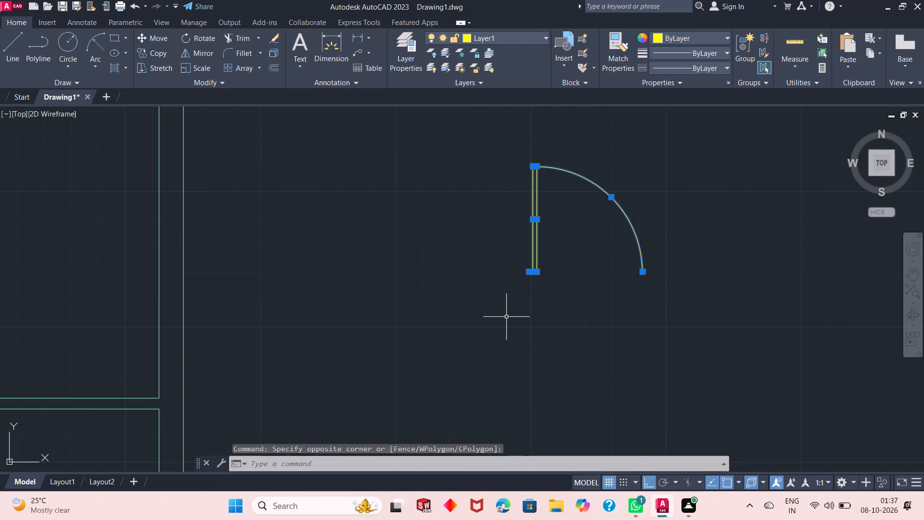
type("m")
key("space")
key("F8")
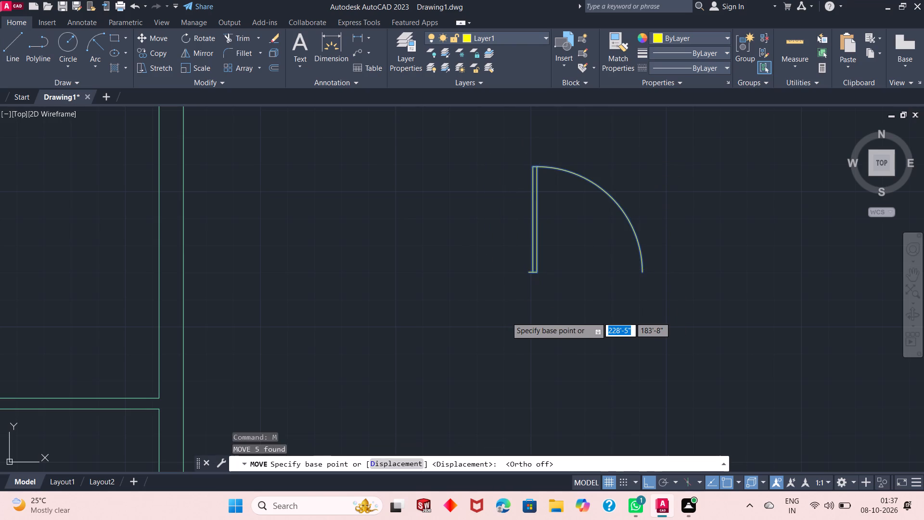
left_click(527, 274)
scroll(387, 303, "up", 3)
scroll(387, 303, "down", 5)
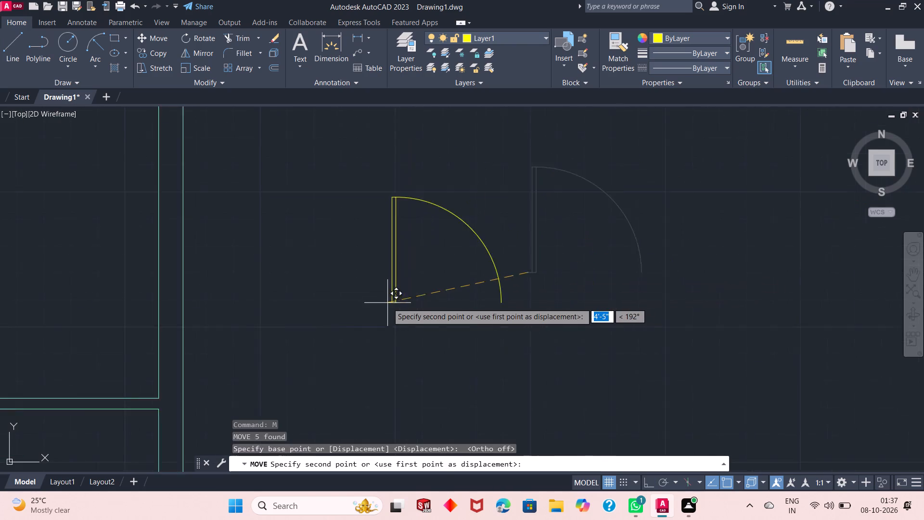
scroll(387, 303, "down", 1)
scroll(238, 325, "up", 3)
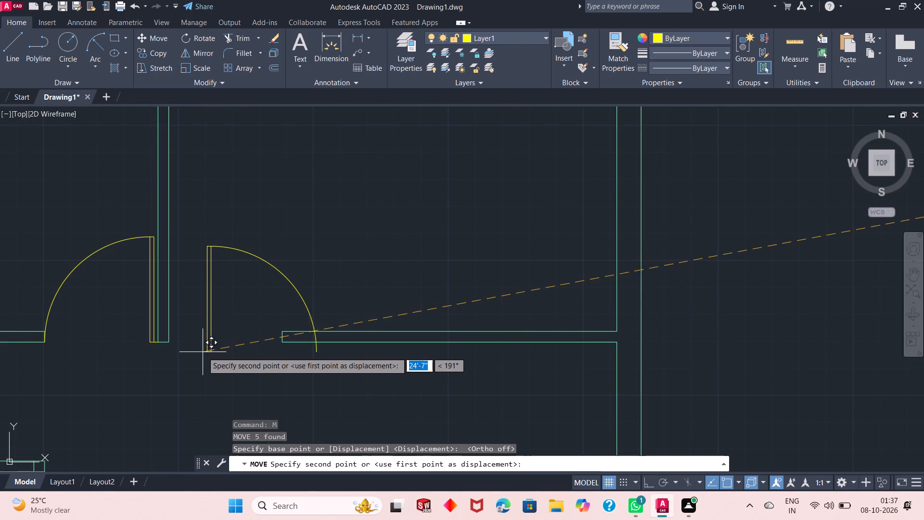
scroll(198, 349, "up", 1)
left_click(147, 340)
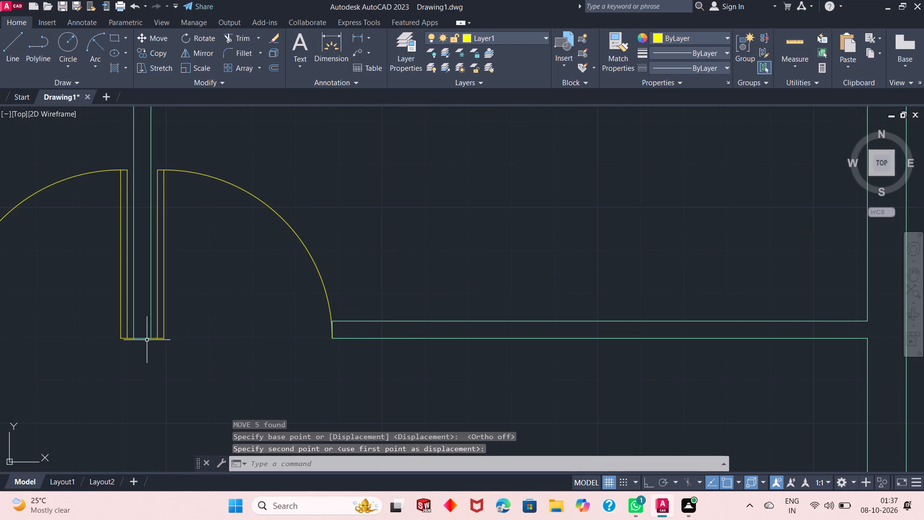
Measure the gap from the free-ending vertical wall's lower-right corner to the horizontal wall below, using a temporary line.
scroll(229, 253, "down", 2)
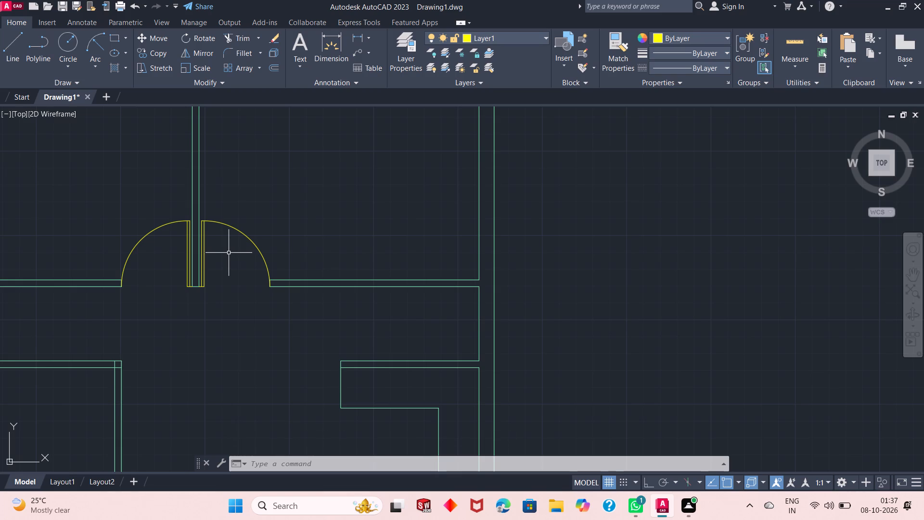
scroll(231, 226, "down", 2)
scroll(196, 367, "up", 2)
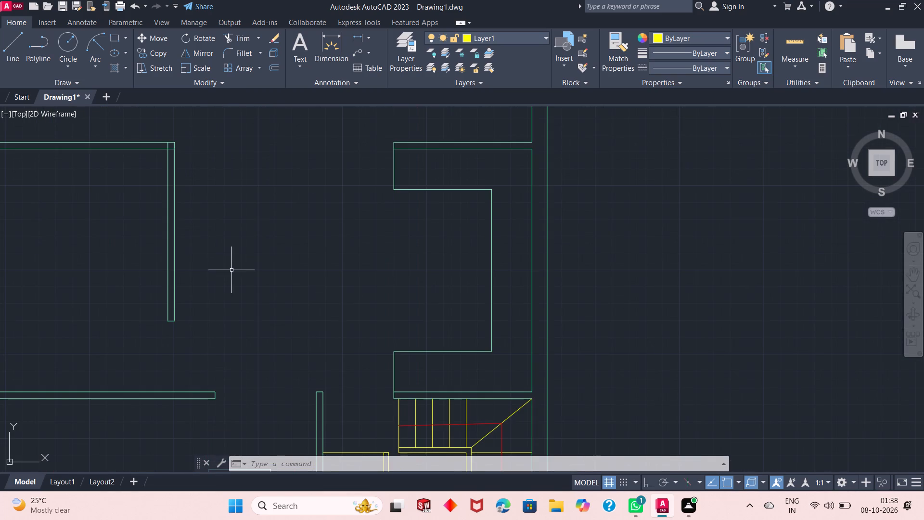
scroll(231, 270, "down", 1)
scroll(185, 344, "up", 2)
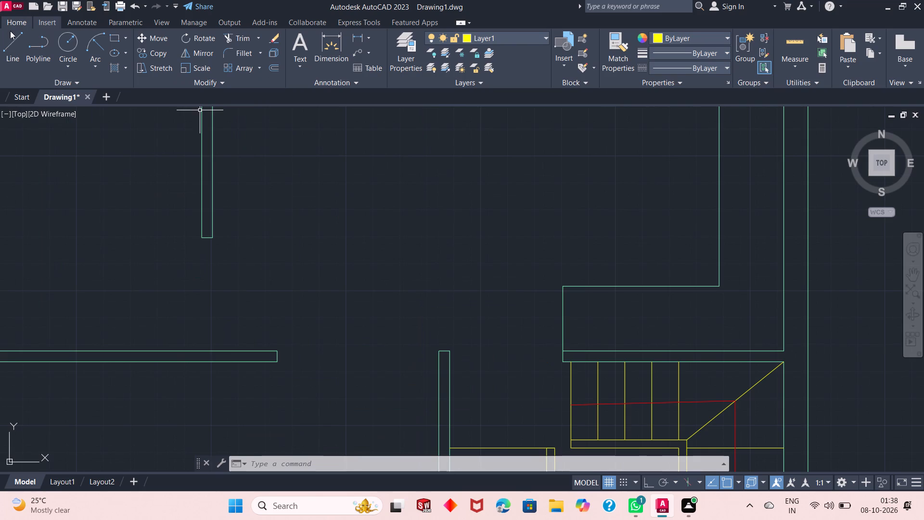
left_click(12, 44)
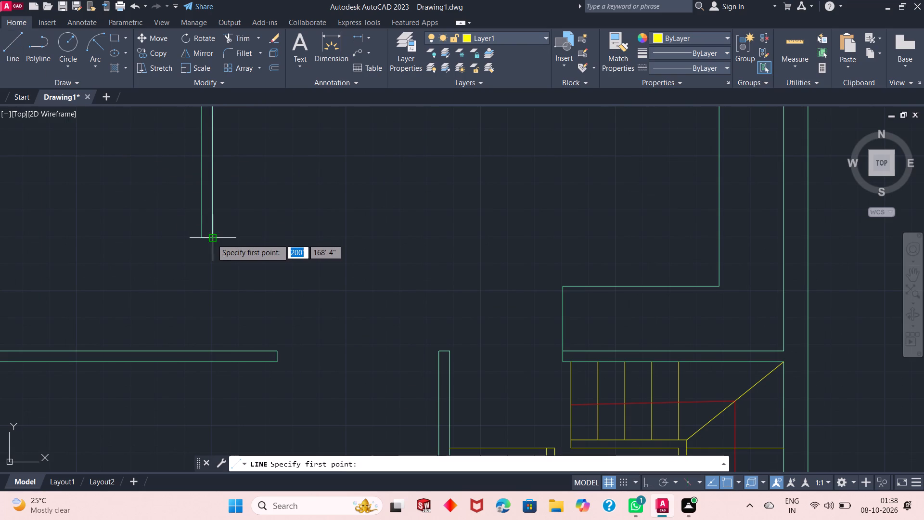
left_click(212, 239)
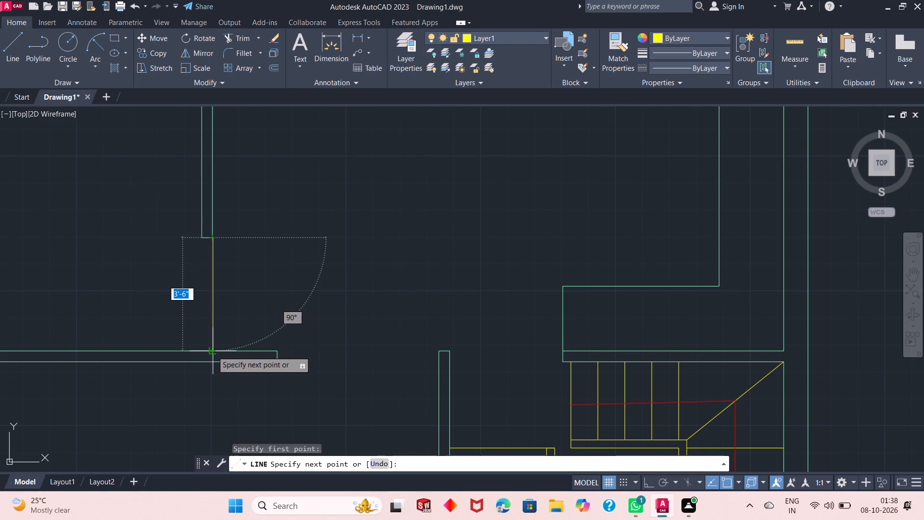
key("Escape")
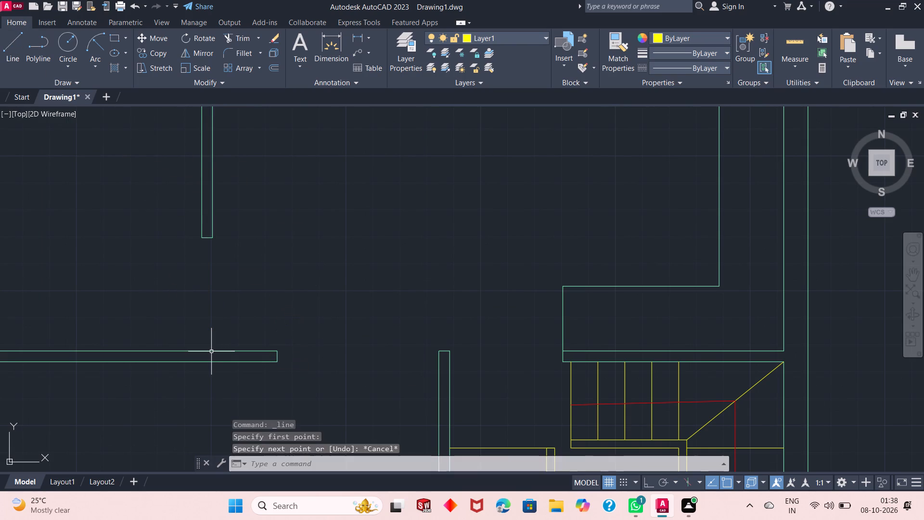
Paste the copied door symbol into the open space between the free-ending vertical wall and the recessed wall above the stairs.
scroll(208, 297, "up", 2)
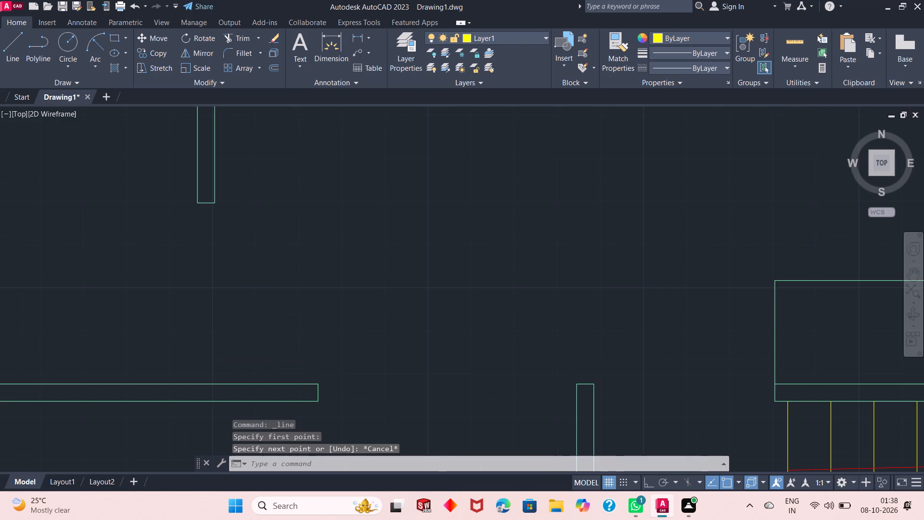
scroll(208, 297, "down", 3)
left_click(300, 235)
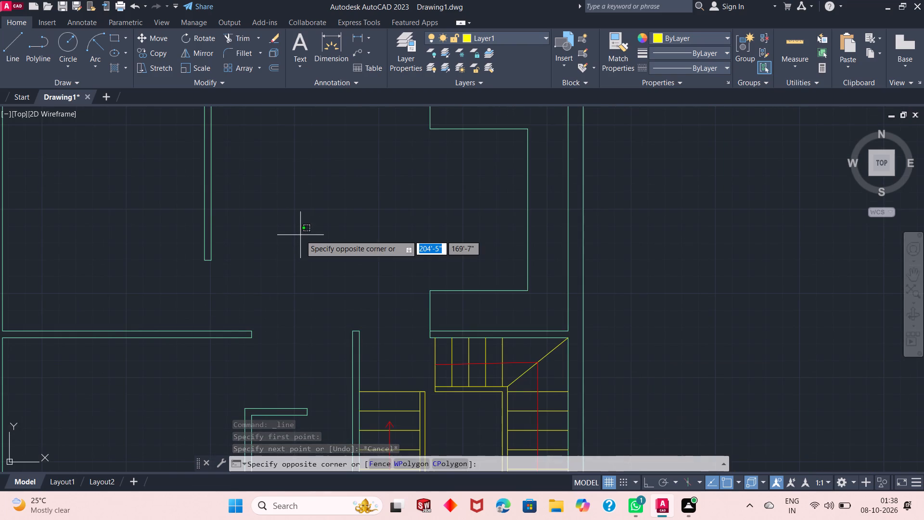
key("ctrl+v")
left_click(297, 242)
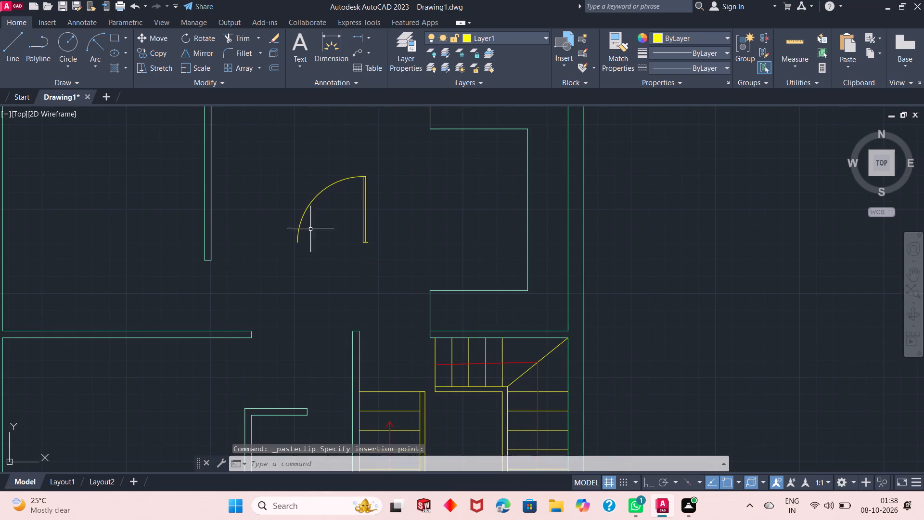
Rotate the pasted door 90° counterclockwise about its base stub's free end, with Ortho on.
left_click(382, 174)
left_click(277, 276)
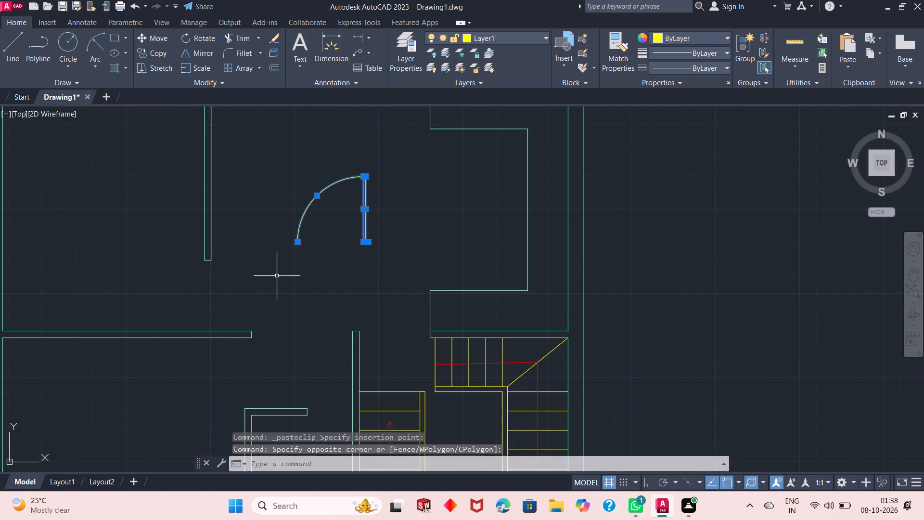
left_click(185, 37)
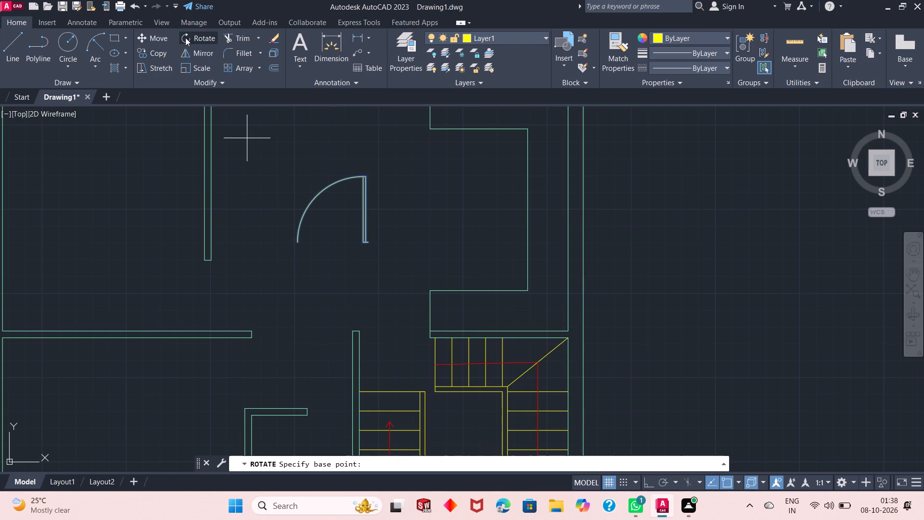
key("F8")
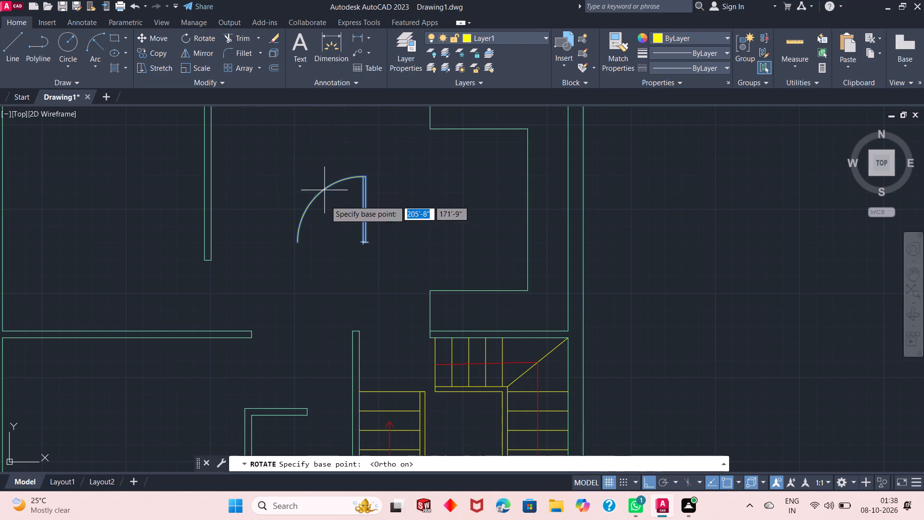
left_click(368, 242)
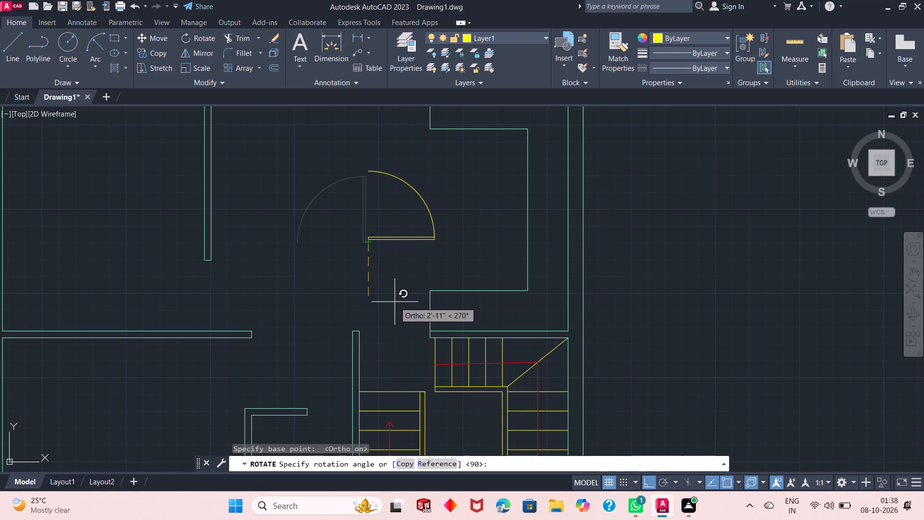
left_click(368, 157)
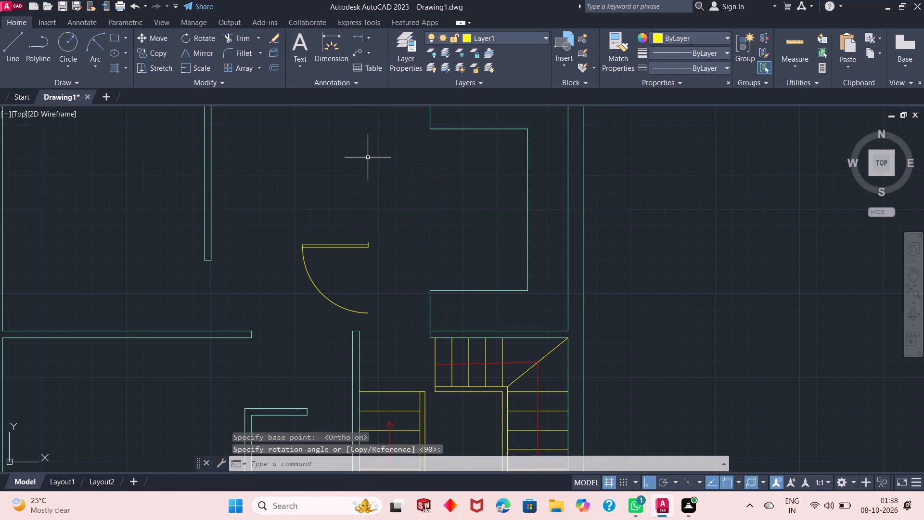
Mirror the rotated door about a horizontal line along its leaf's upper edge at the base stub, keeping the source objects.
left_click(380, 221)
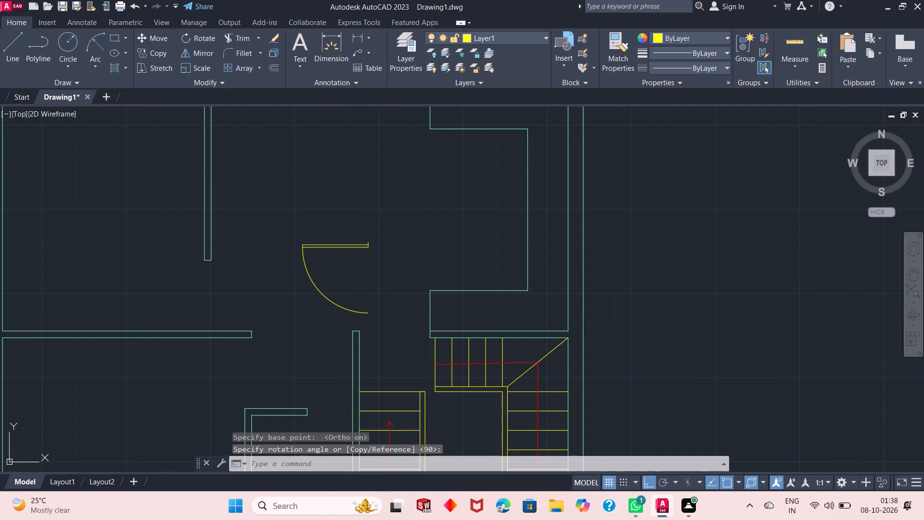
left_click(277, 316)
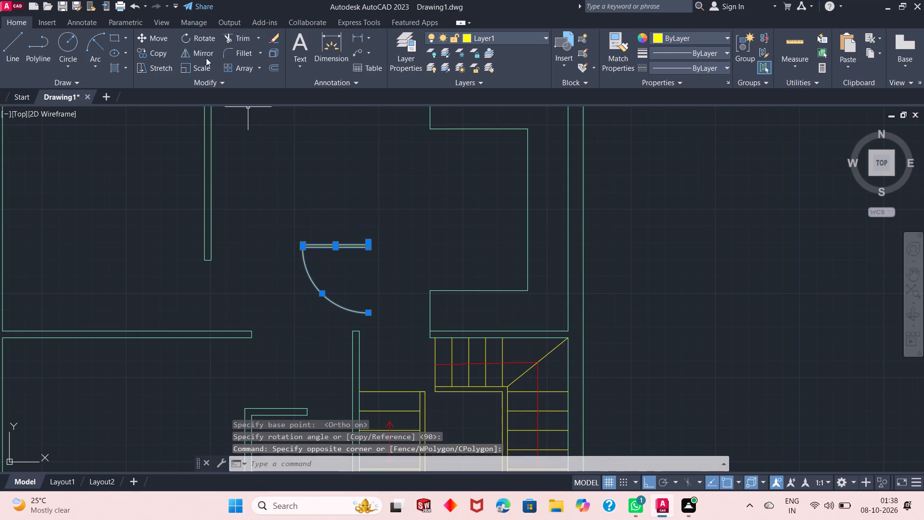
left_click(199, 52)
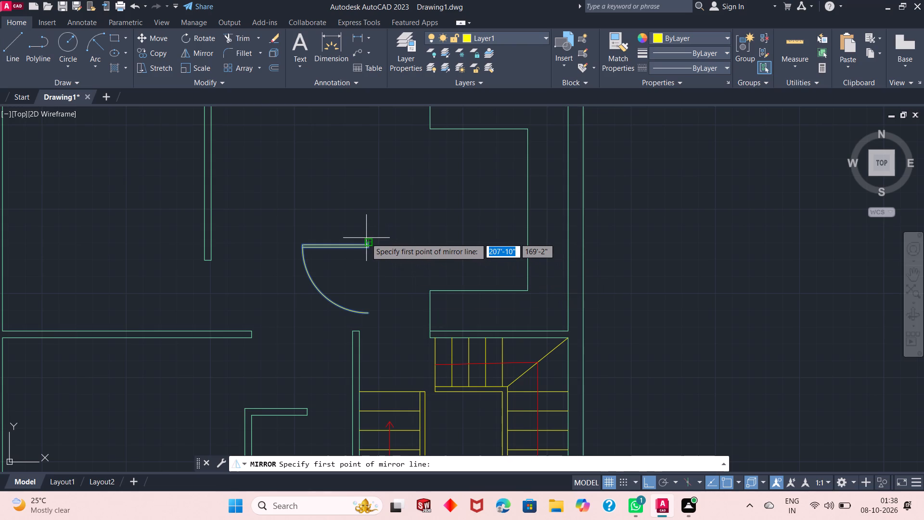
scroll(366, 247, "up", 4)
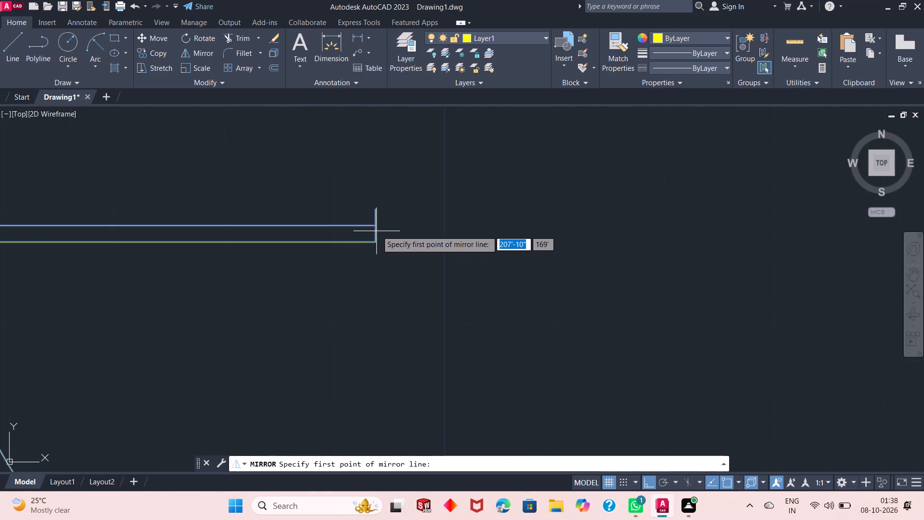
left_click(378, 228)
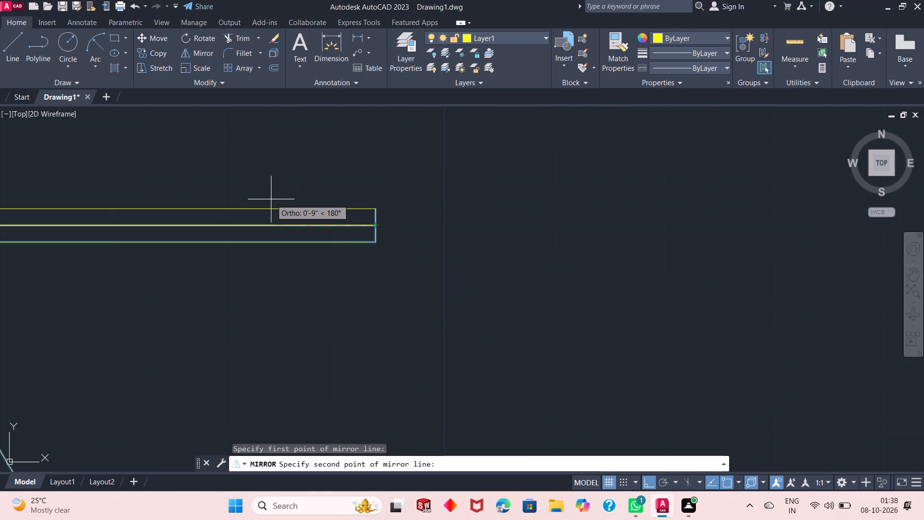
left_click(271, 200)
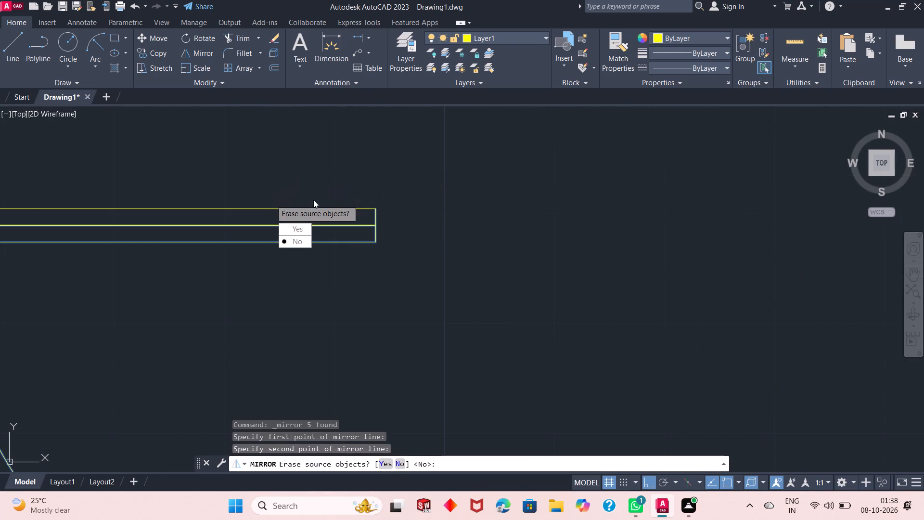
key("Return")
Delete the original door's swing arc, lower leaf line and leaf end line, leaving the upward-swinging mirrored door.
scroll(271, 200, "down", 4)
scroll(284, 224, "up", 3)
left_click(25, 198)
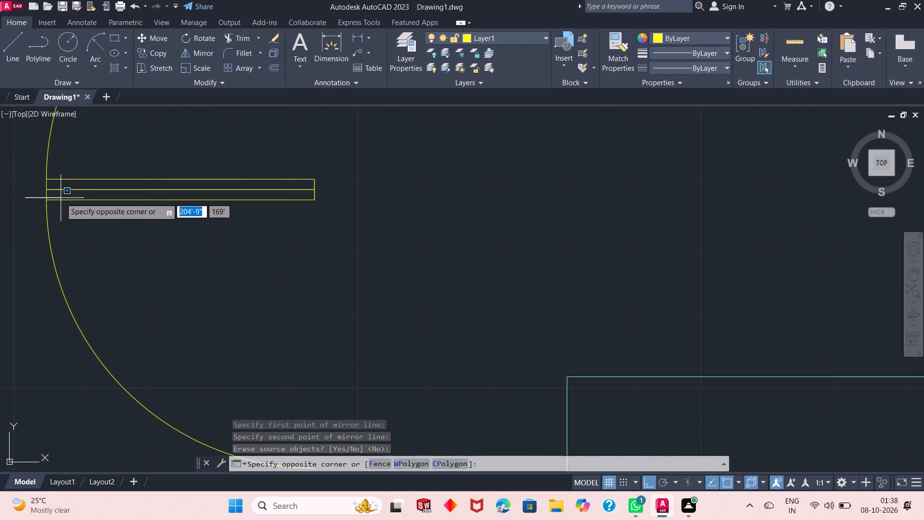
left_click(61, 222)
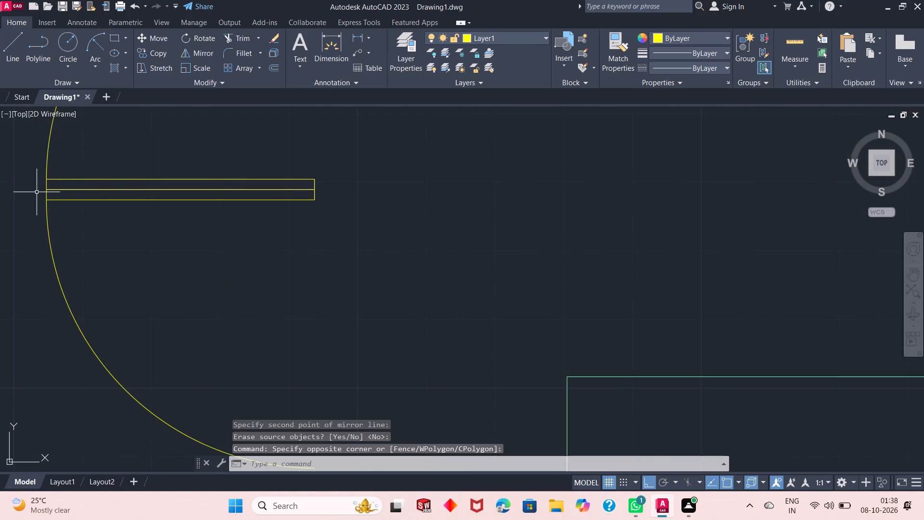
left_click(30, 191)
left_click(60, 223)
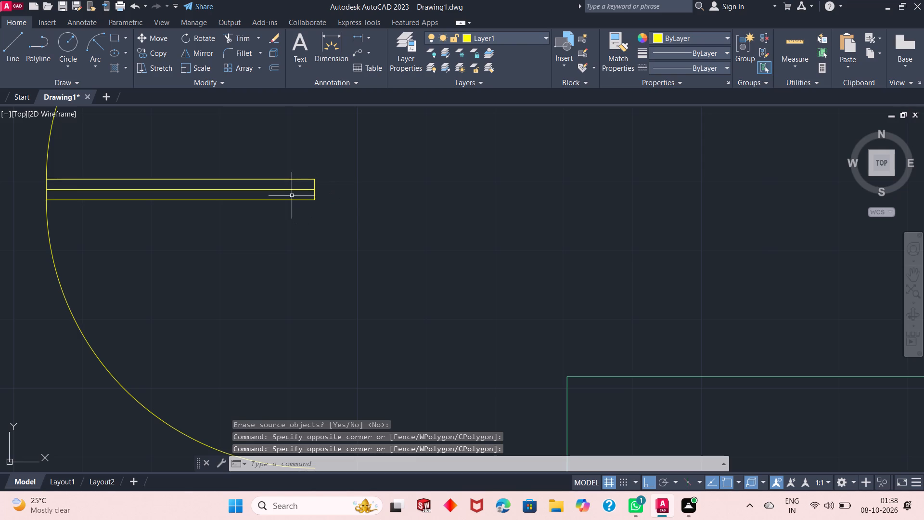
left_click(280, 195)
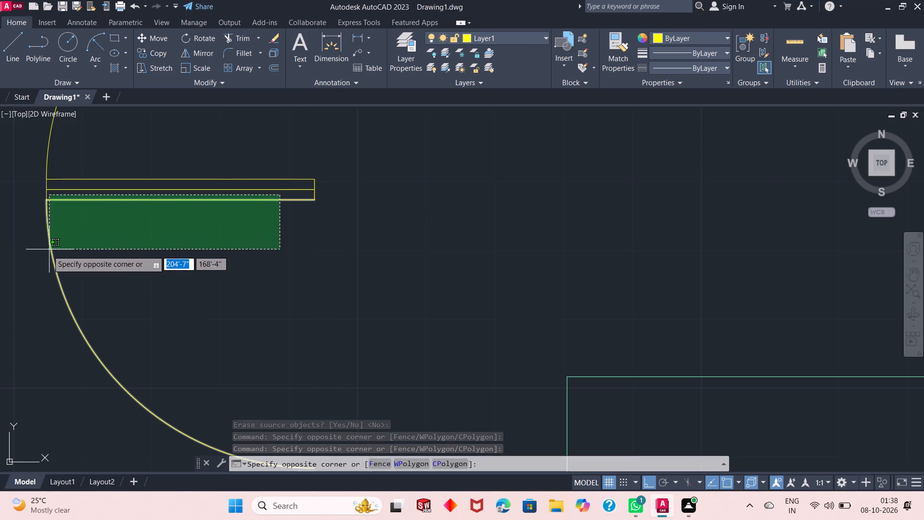
left_click(38, 259)
key("Delete")
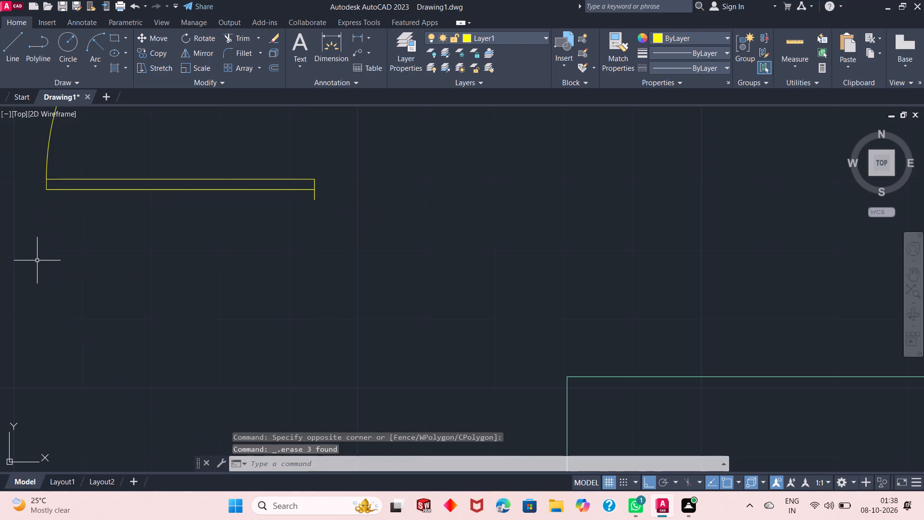
Move the mirrored door by its base stub's free end onto the horizontal wall directly below the free-ending vertical wall's lower-right corner, with Ortho off.
scroll(254, 256, "up", 3)
scroll(254, 256, "down", 2)
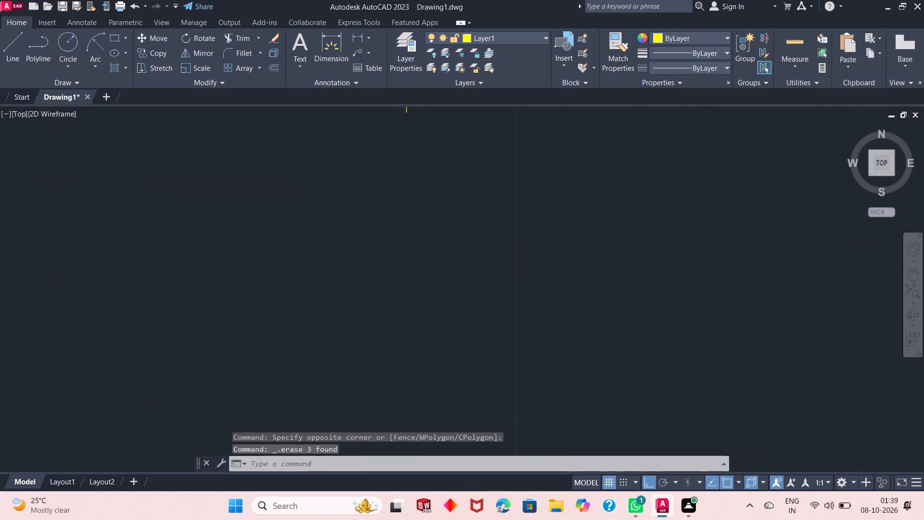
scroll(254, 256, "down", 1)
scroll(290, 237, "down", 4)
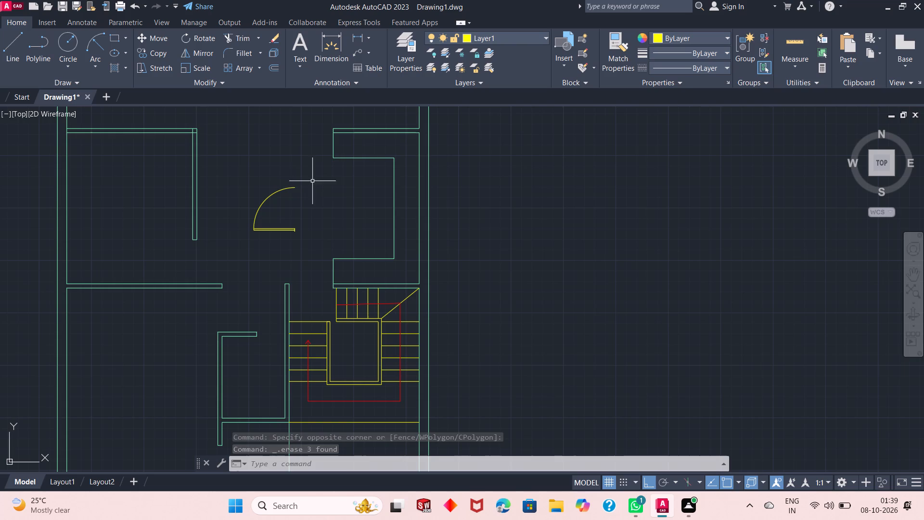
left_click(320, 180)
left_click(225, 248)
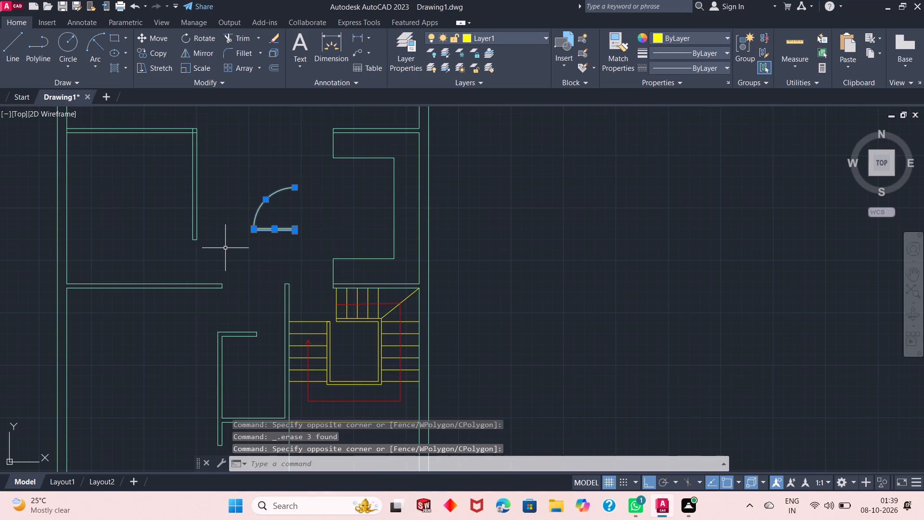
type("m")
key("space")
key("F8")
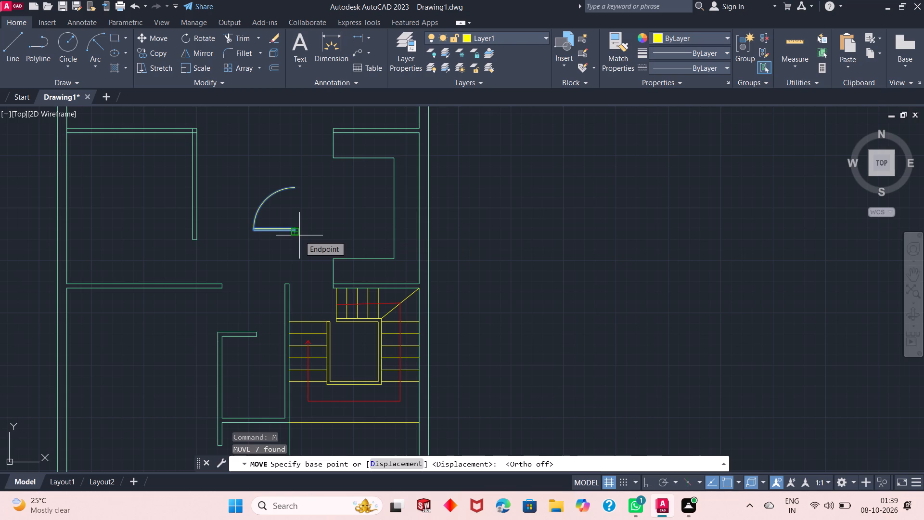
scroll(284, 230, "up", 2)
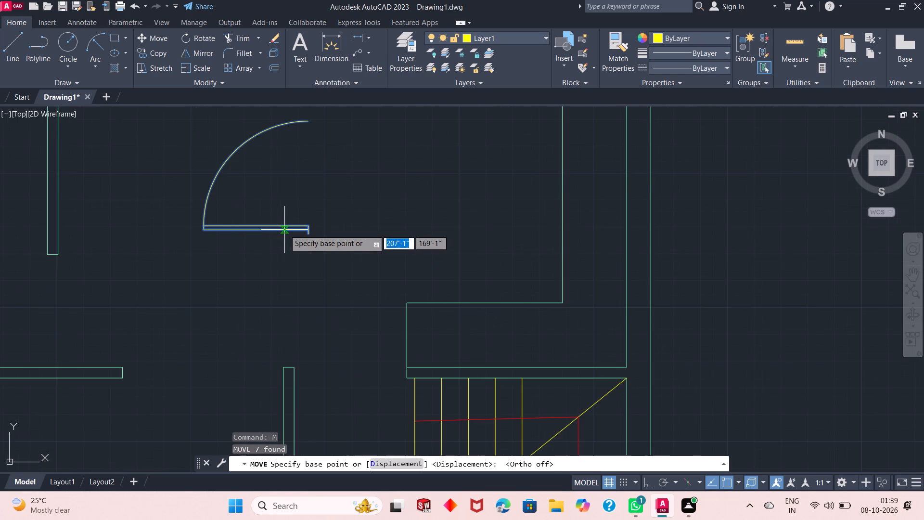
left_click(310, 235)
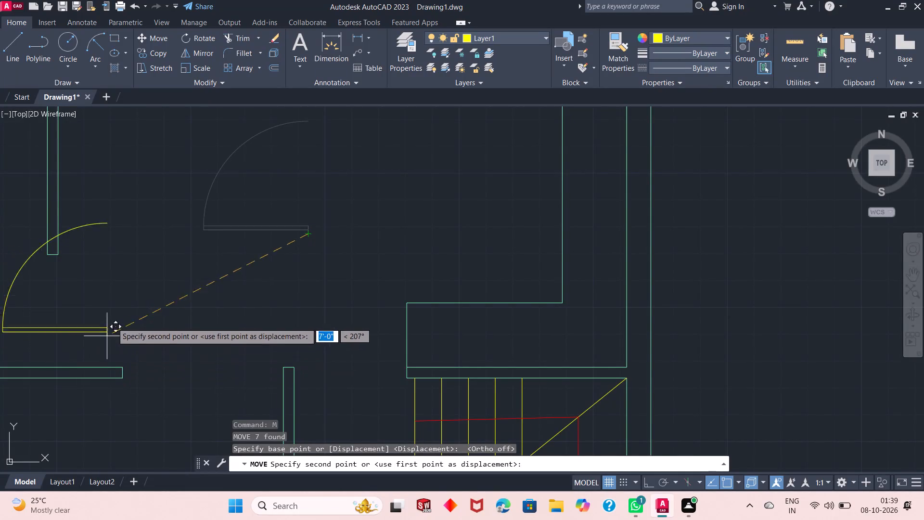
scroll(155, 238, "down", 2)
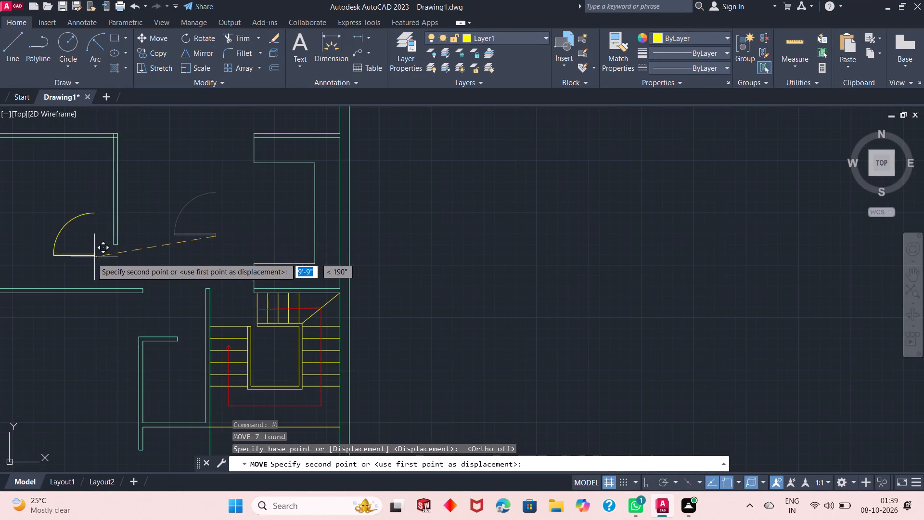
scroll(108, 278, "up", 2)
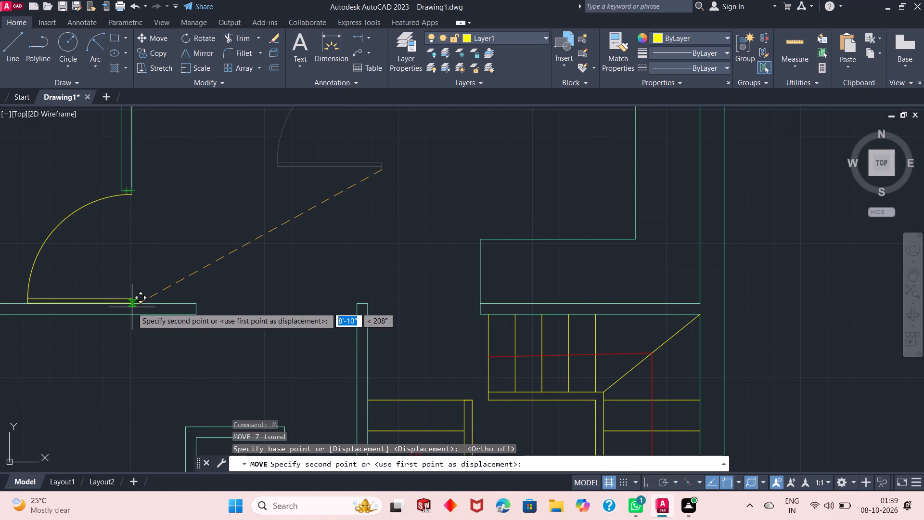
left_click(132, 307)
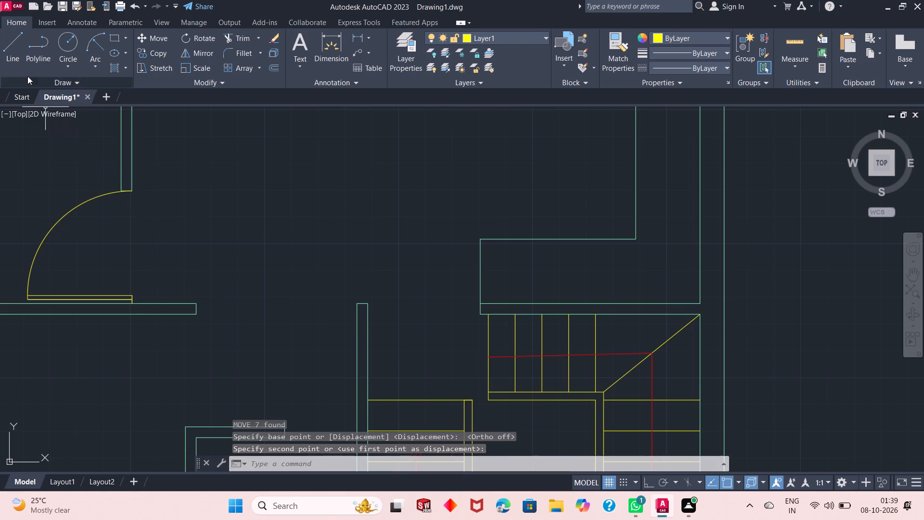
Measure the opening from the vertical wall's lower-right corner down to the horizontal wall, using a temporary line.
left_click(18, 60)
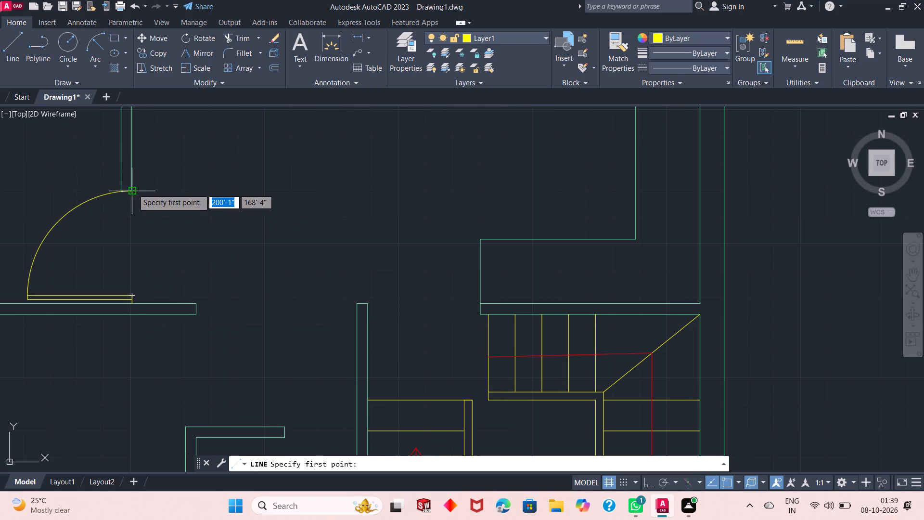
left_click(130, 187)
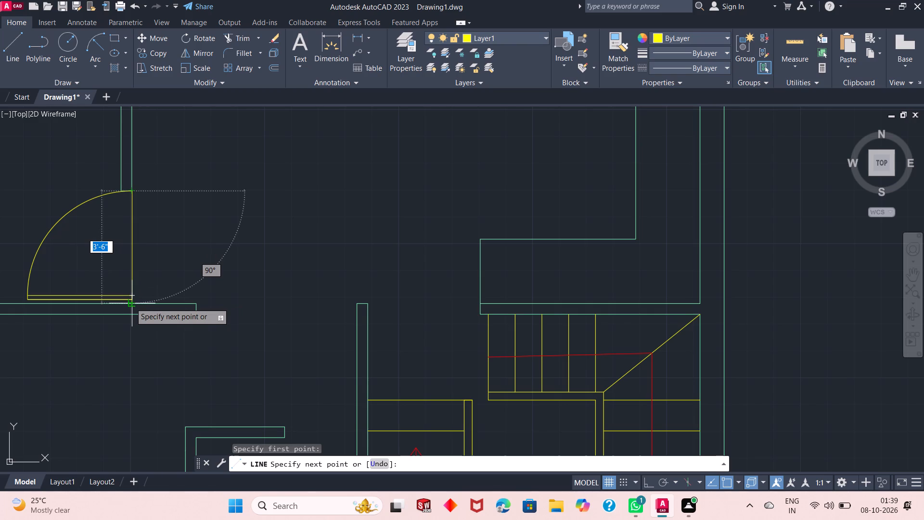
key("Escape")
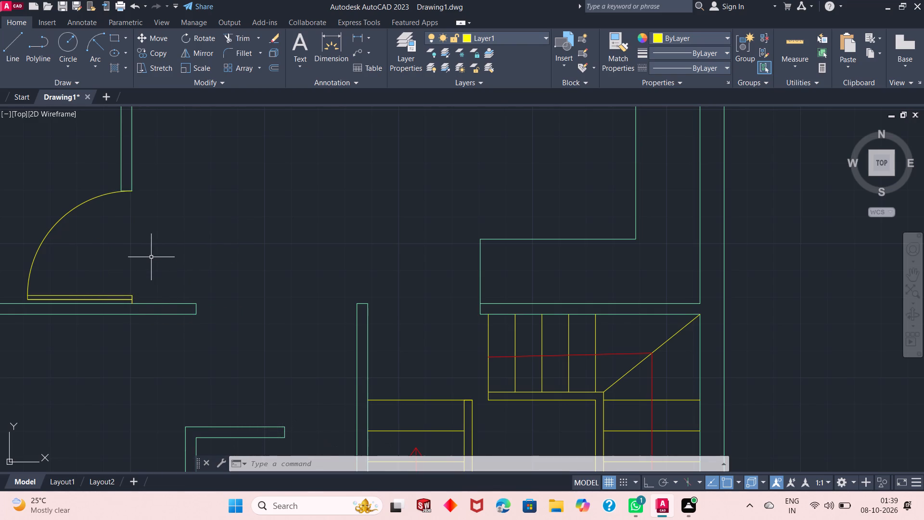
Examine the placed door and the remaining wall openings around the staircase and the small room beside it.
scroll(153, 256, "up", 1)
scroll(153, 256, "down", 1)
scroll(153, 256, "up", 1)
scroll(158, 246, "down", 2)
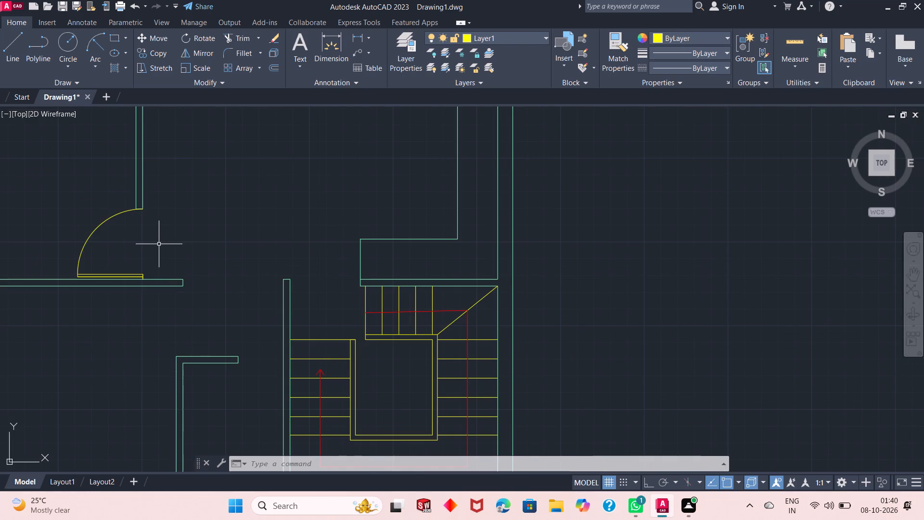
scroll(203, 252, "up", 1)
scroll(177, 208, "down", 2)
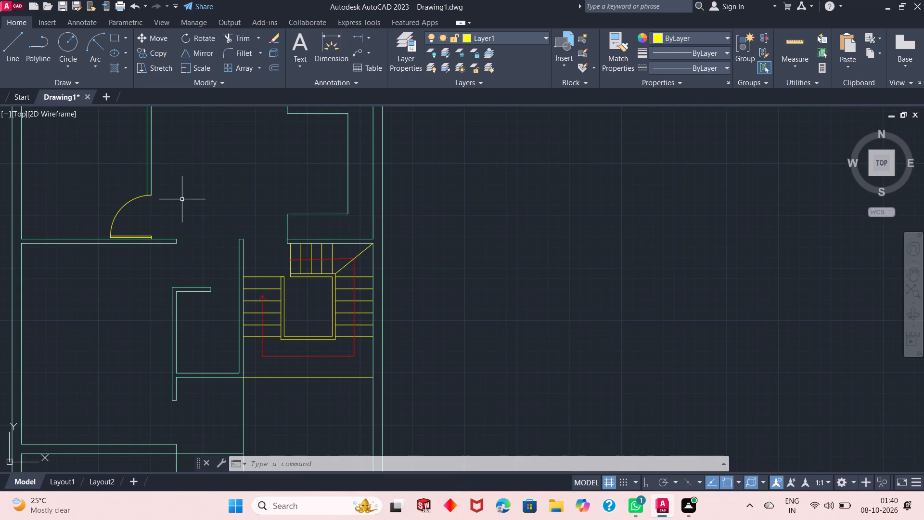
scroll(189, 242, "up", 1)
scroll(199, 198, "down", 2)
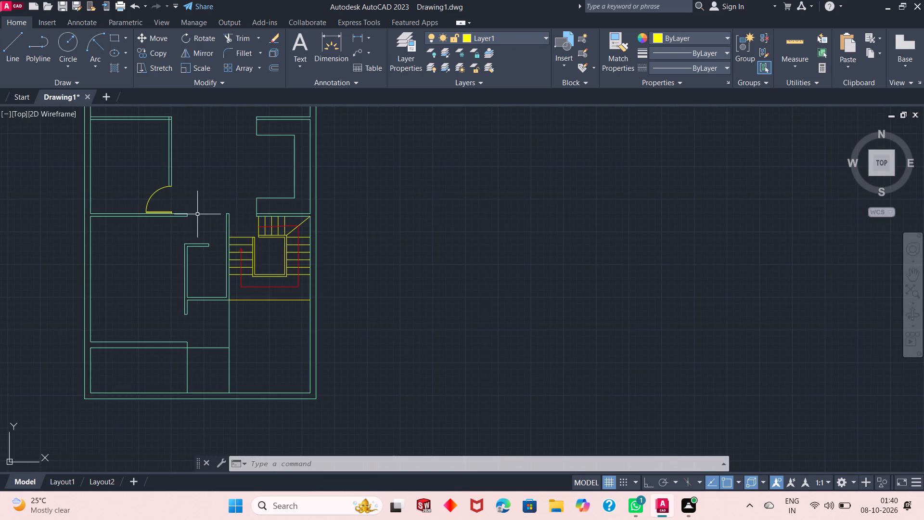
Measure the gap from the small room's upper-left outer corner to the horizontal wall above, using a temporary line.
scroll(194, 221, "up", 2)
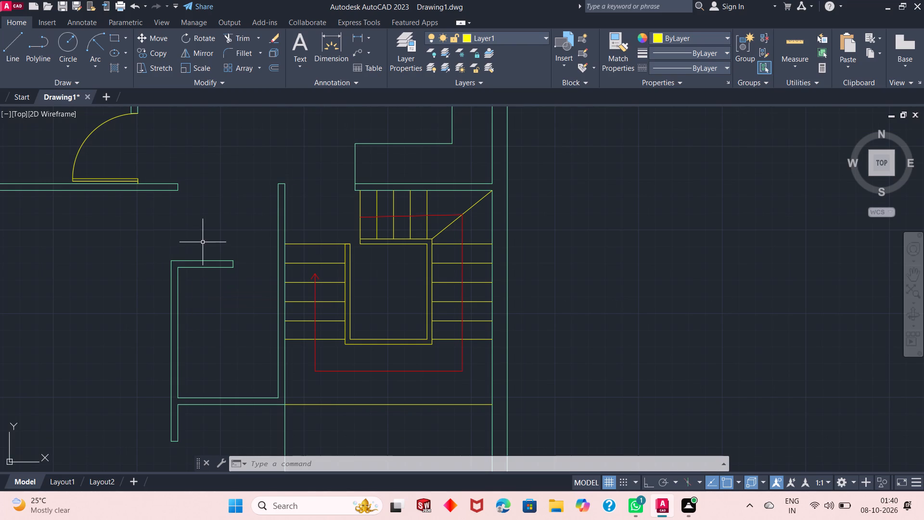
scroll(231, 264, "down", 1)
scroll(231, 264, "up", 1)
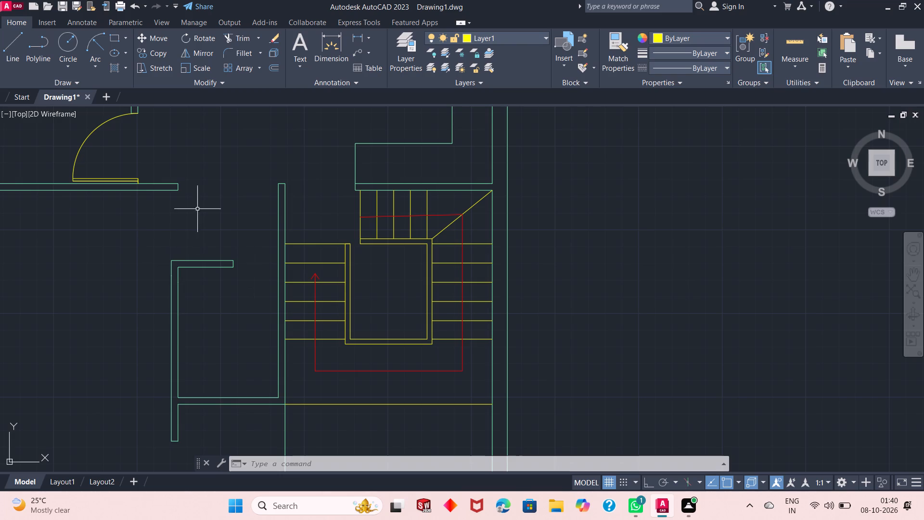
left_click(10, 52)
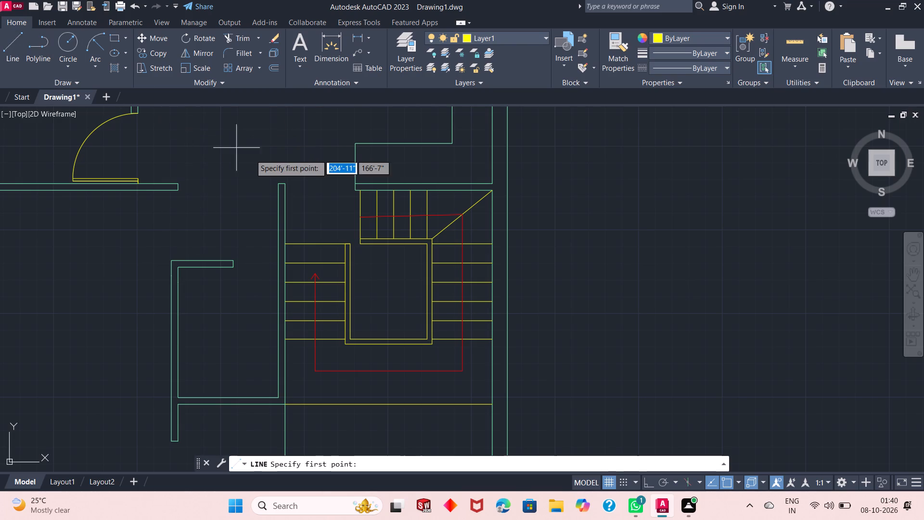
left_click(173, 260)
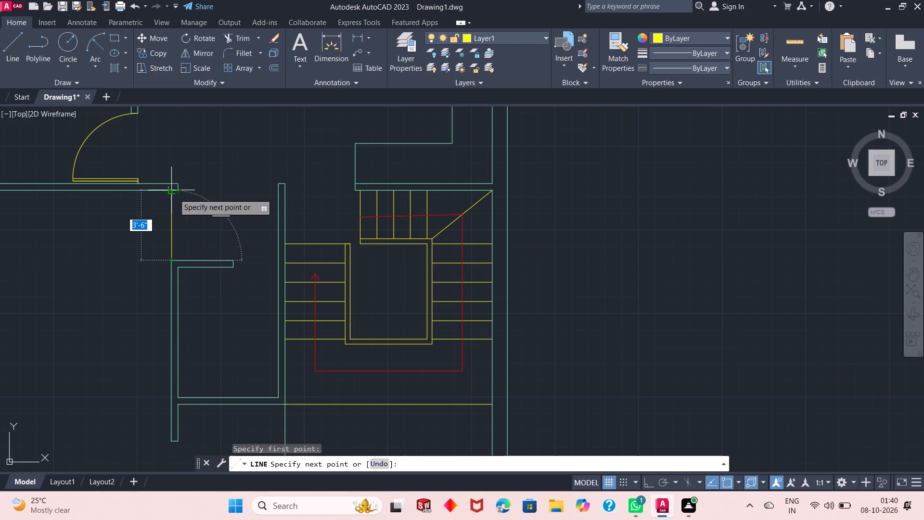
key("Escape")
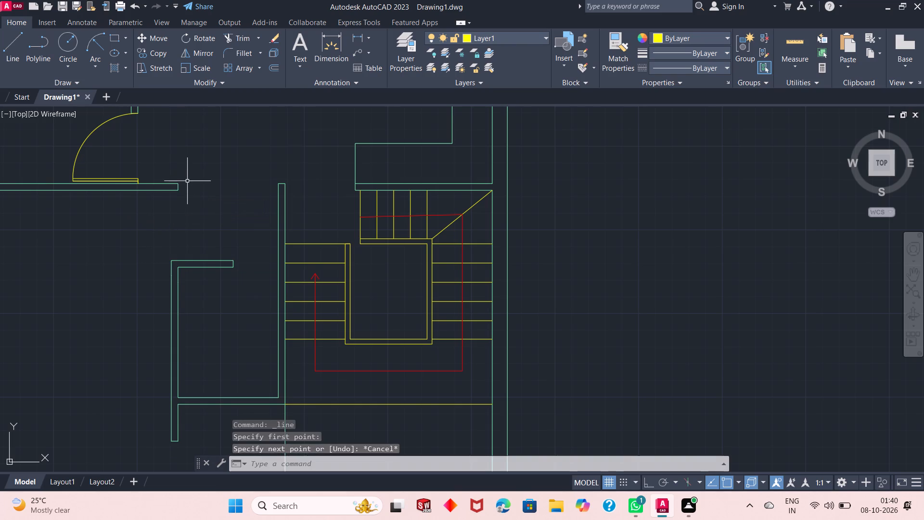
Paste a copy of the copied door in the open area above the gap between the horizontal wall and the staircase's side wall.
scroll(257, 245, "down", 2)
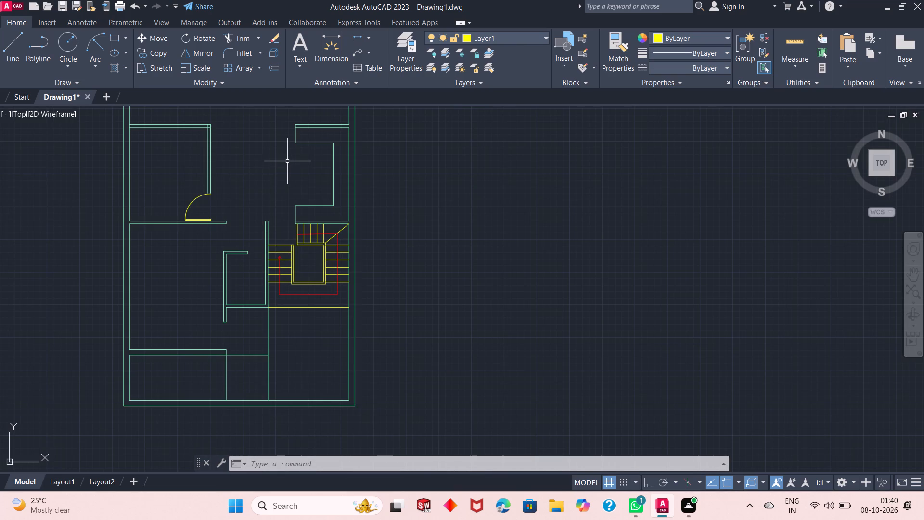
scroll(257, 213, "down", 2)
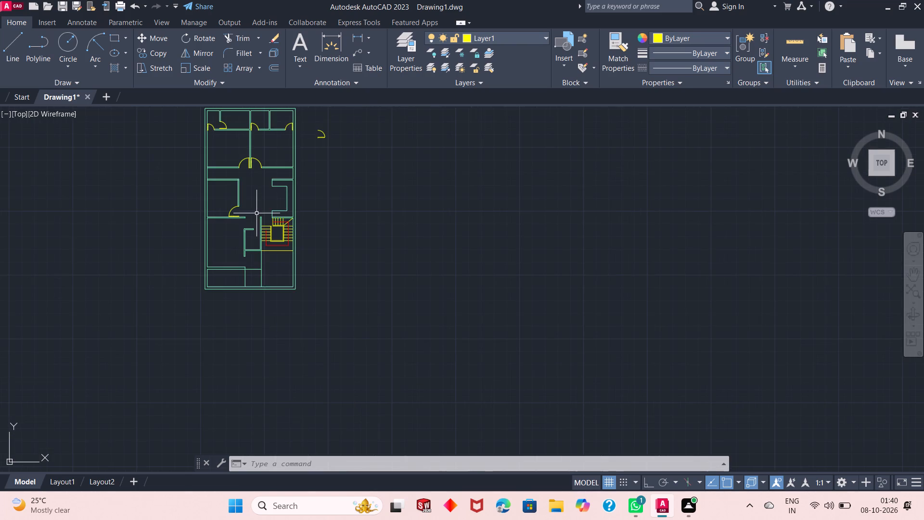
scroll(256, 213, "up", 5)
left_click(252, 184)
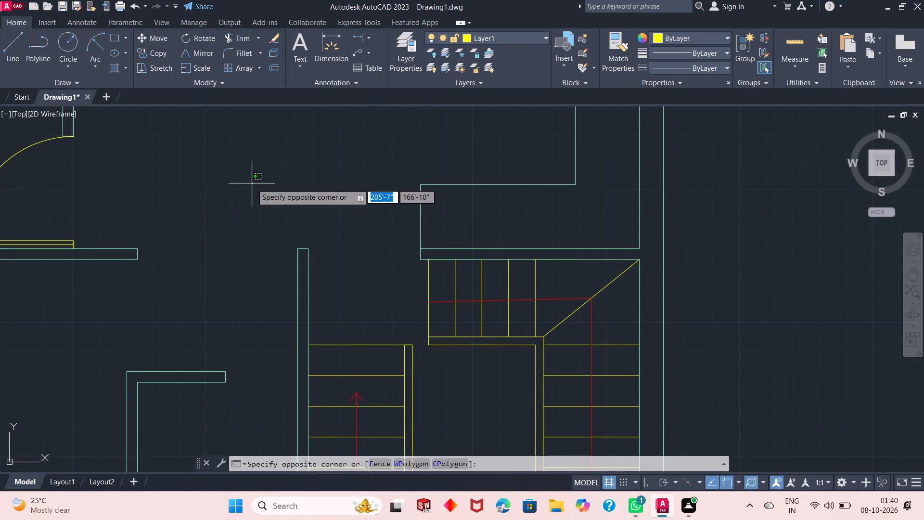
key("ctrl+v")
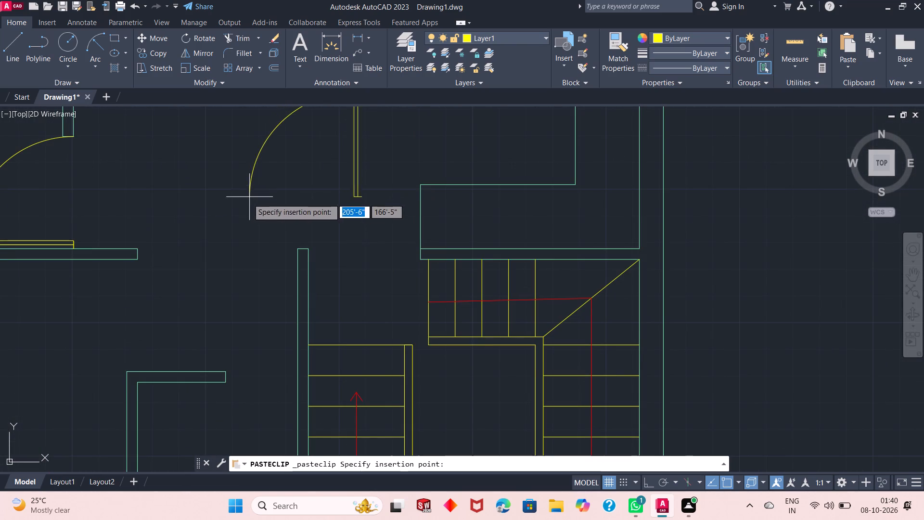
left_click(212, 202)
Rotate the pasted door 90° counterclockwise about its base stub's free end, so its leaf lies horizontally with the swing arc below.
scroll(257, 209, "down", 2)
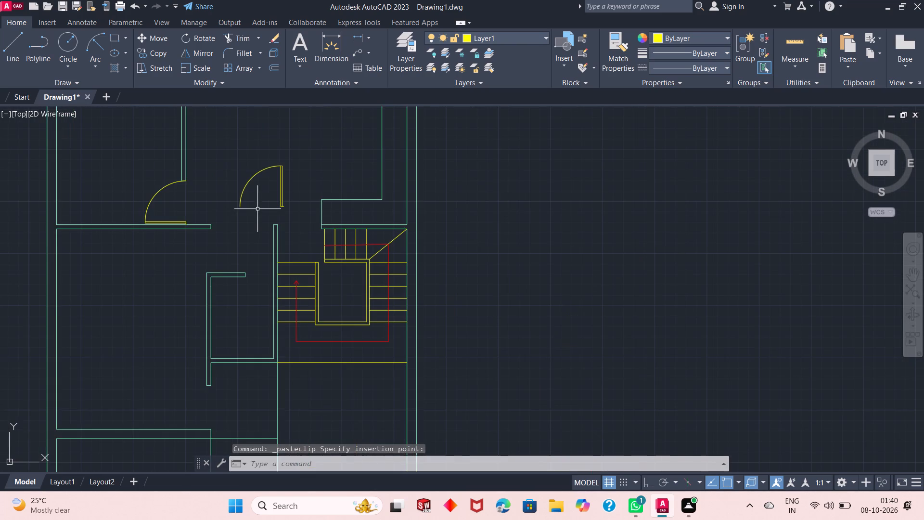
left_click(308, 141)
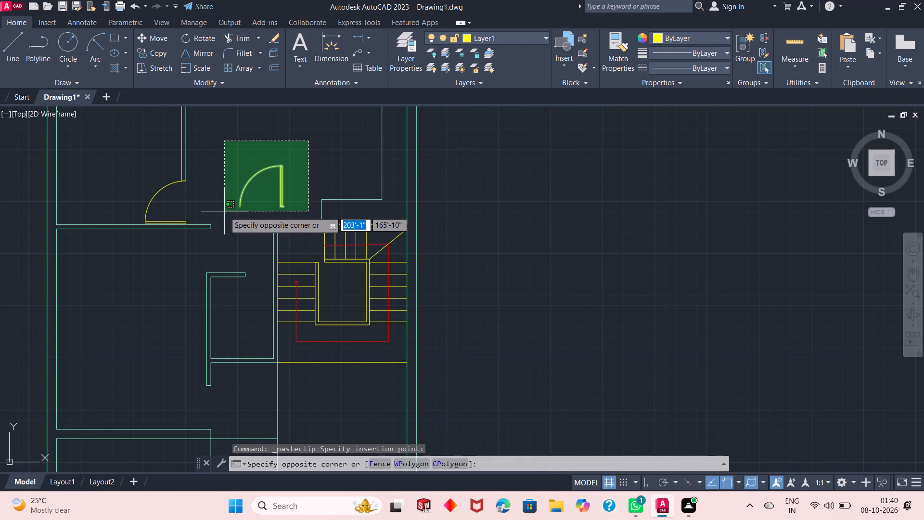
left_click(224, 211)
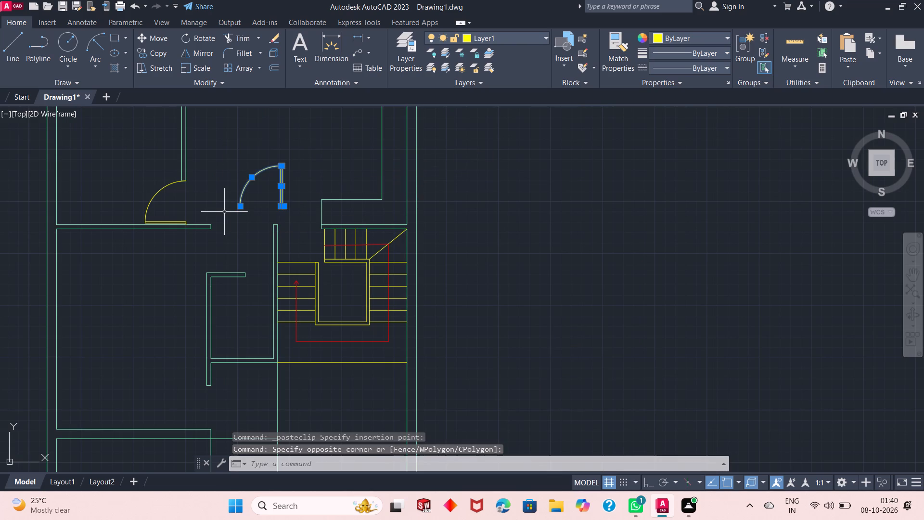
left_click(186, 34)
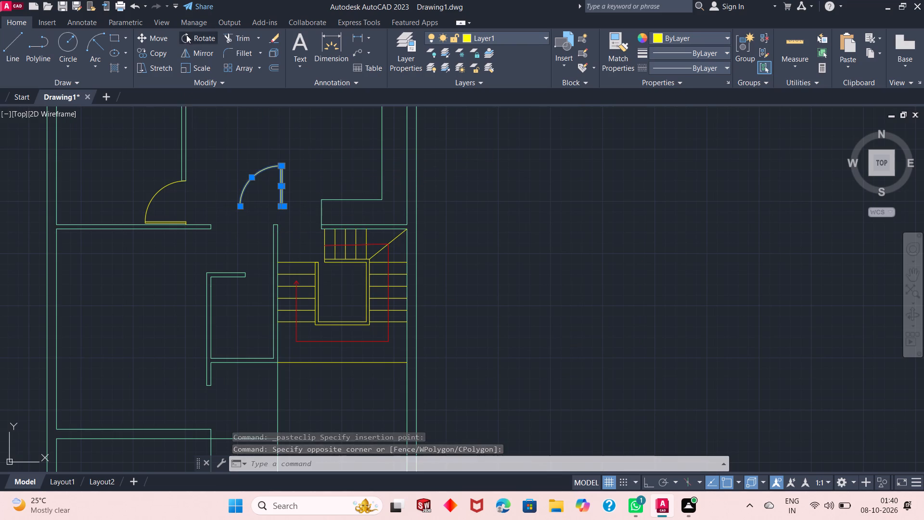
left_click(286, 205)
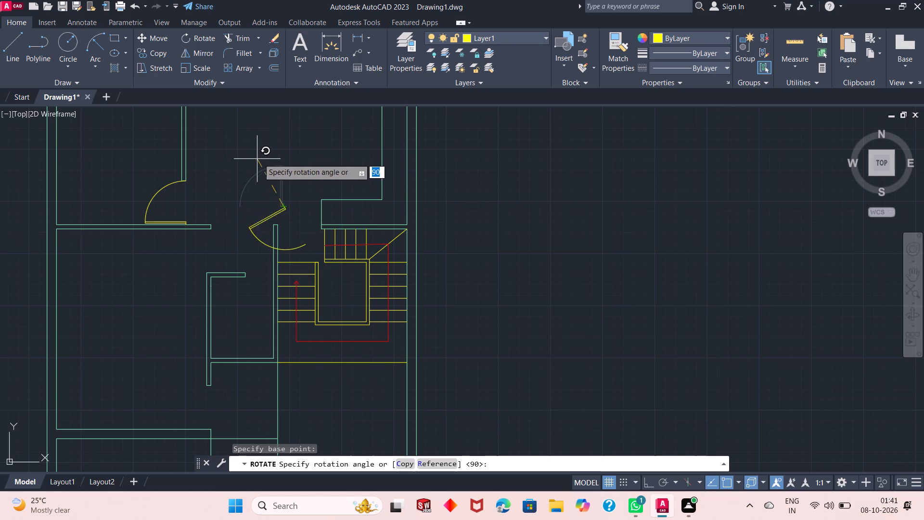
left_click(282, 153)
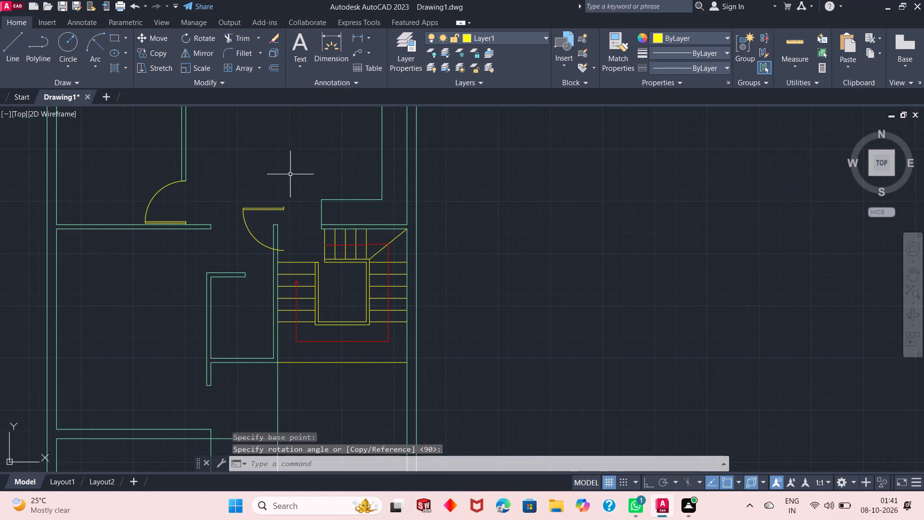
Move the rotated door by its base stub's upper end onto the lower-right corner of the horizontal wall above the small room.
left_click(300, 198)
left_click(213, 216)
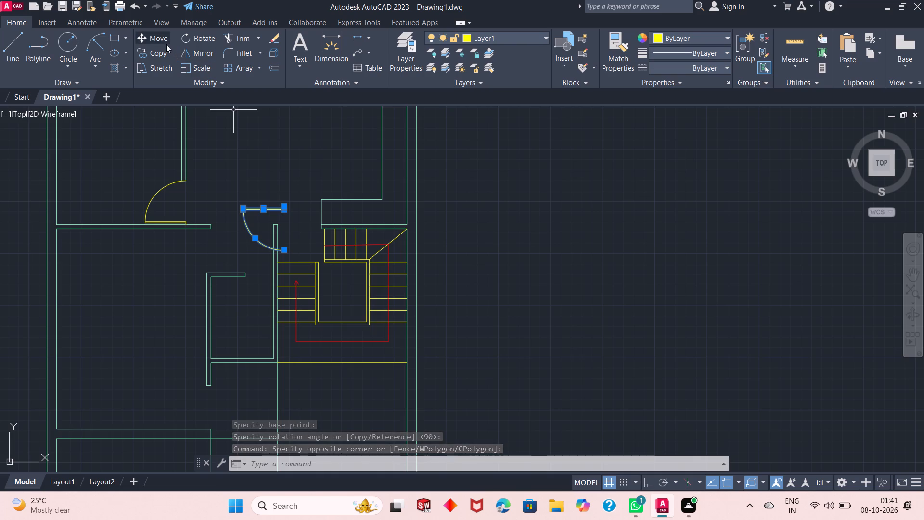
left_click(154, 40)
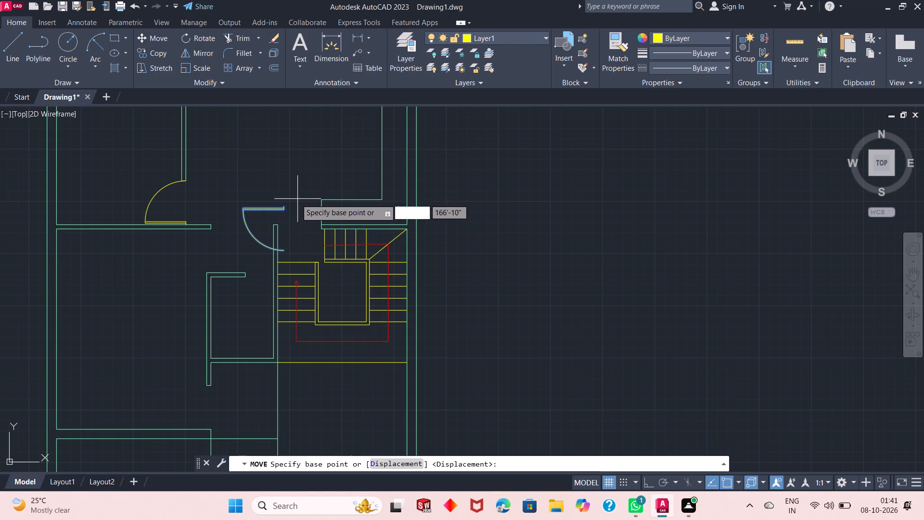
scroll(291, 201, "up", 2)
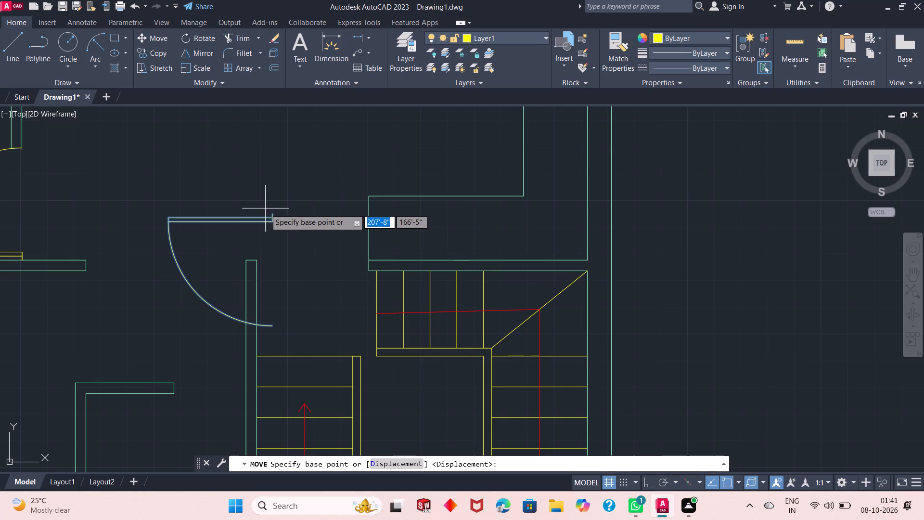
left_click(272, 212)
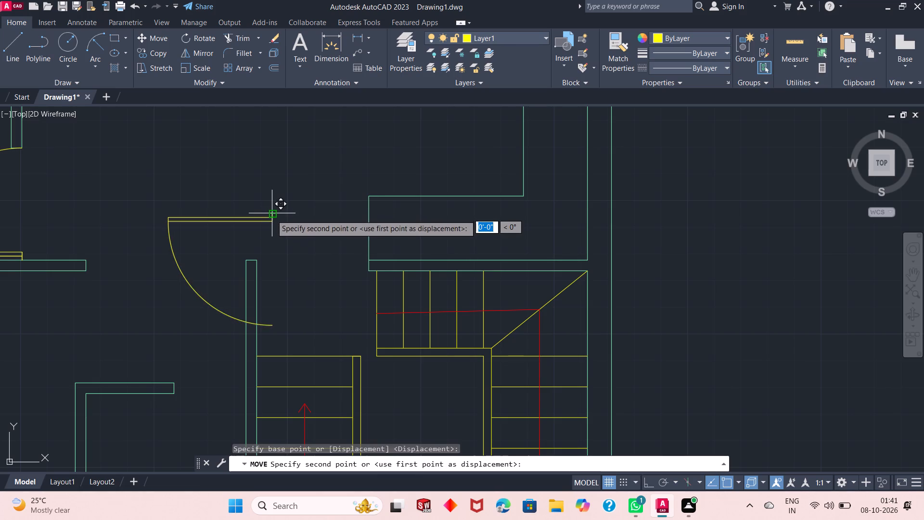
left_click(82, 270)
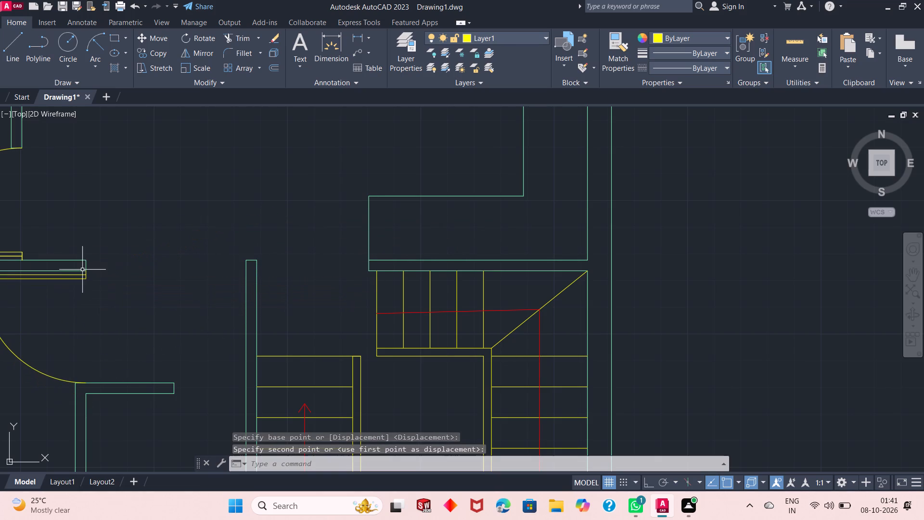
key("Escape")
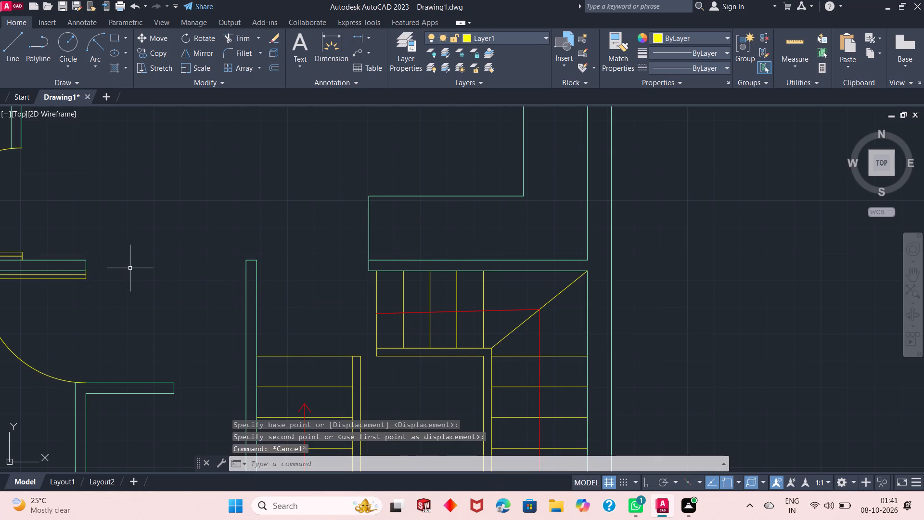
Examine the placed door above the small room and the remaining wall openings around the staircase.
scroll(278, 260, "down", 1)
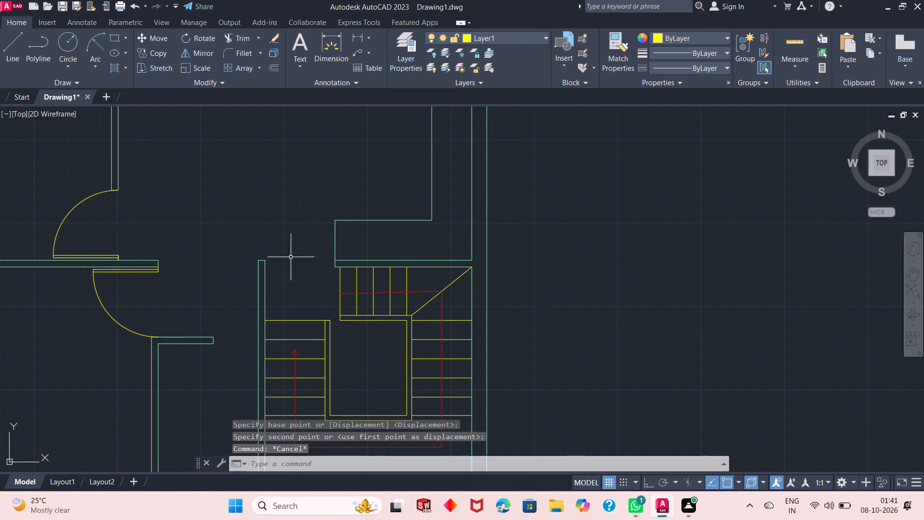
scroll(306, 215, "down", 1)
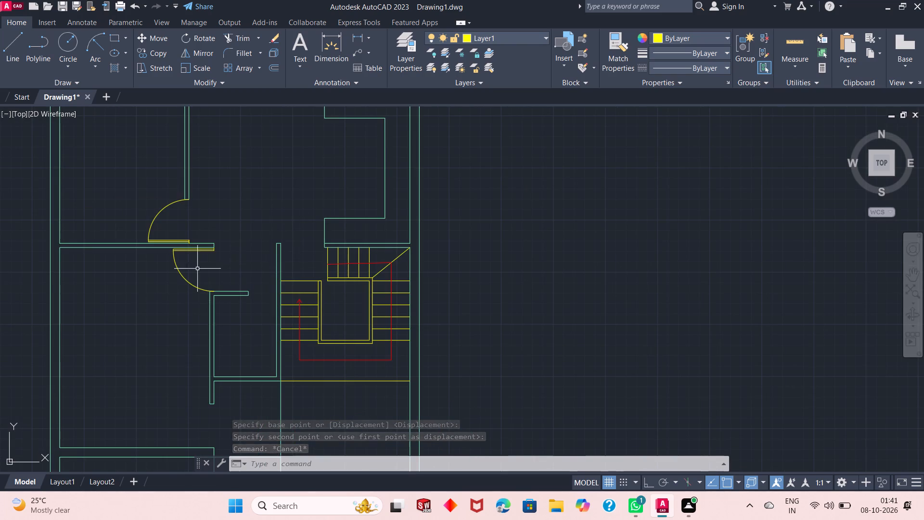
scroll(196, 271, "up", 2)
scroll(199, 230, "down", 1)
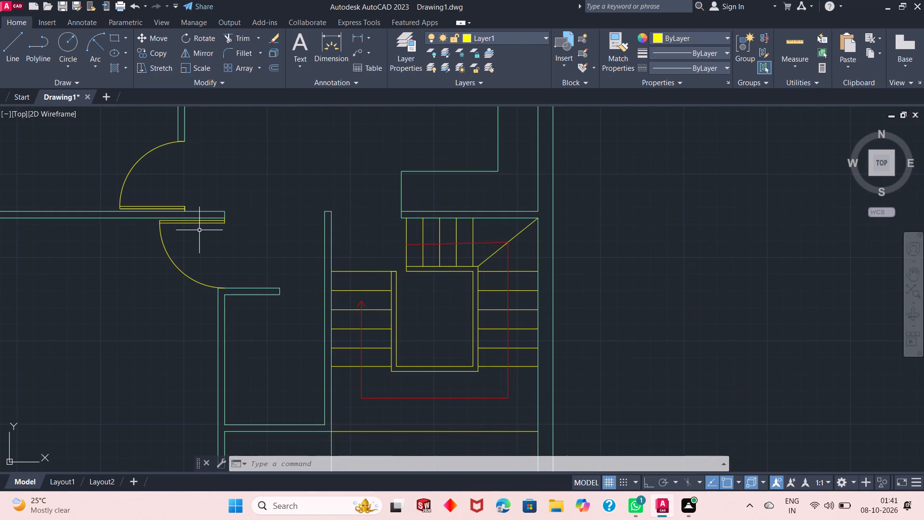
scroll(242, 219, "down", 2)
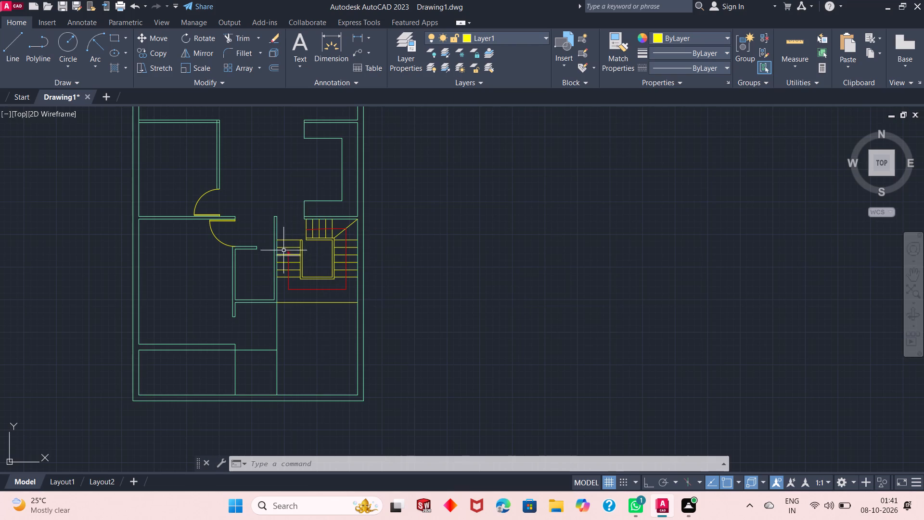
scroll(276, 246, "up", 1)
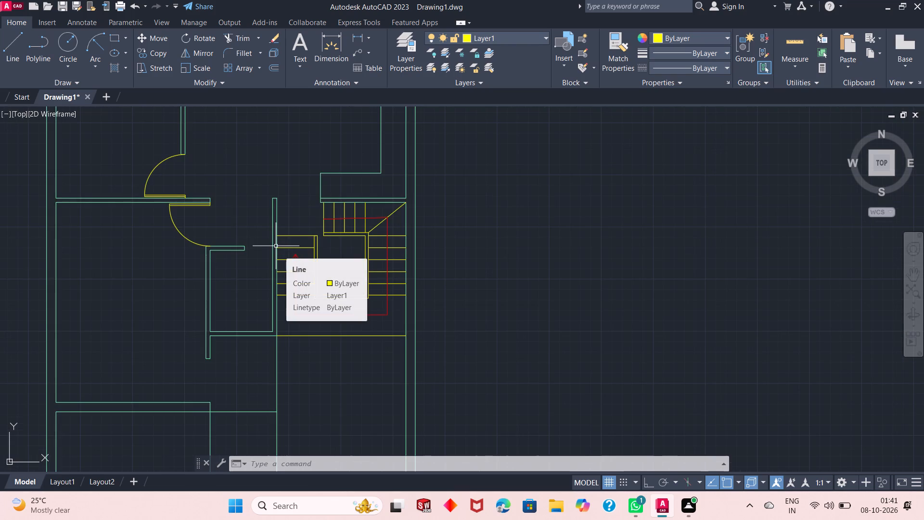
scroll(276, 246, "up", 1)
scroll(228, 307, "down", 3)
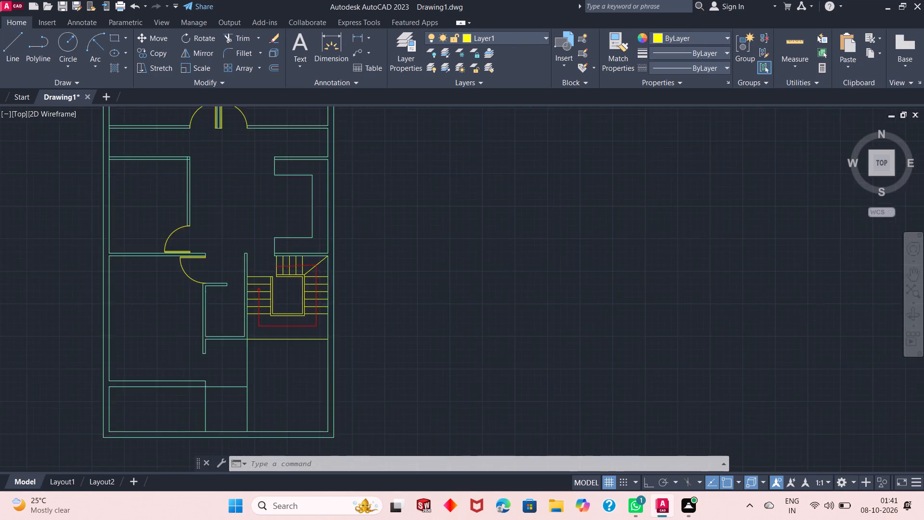
scroll(228, 271, "up", 1)
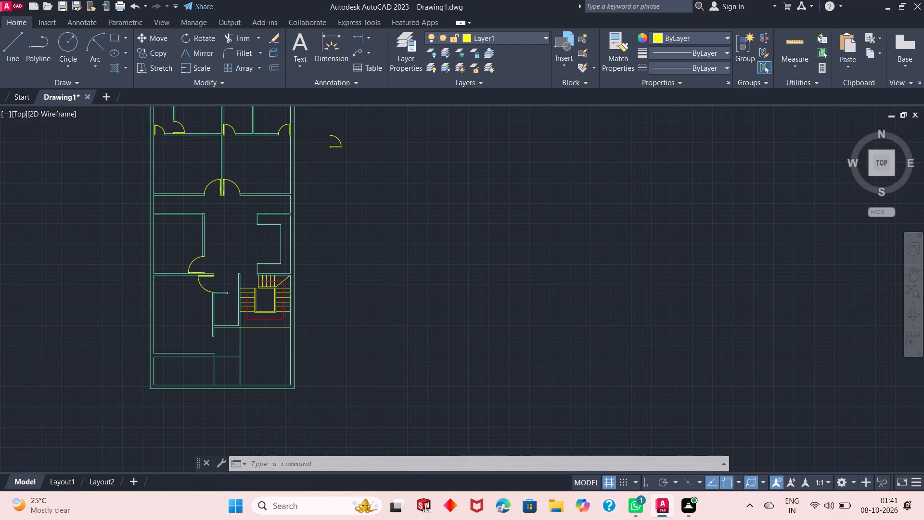
scroll(257, 286, "up", 3)
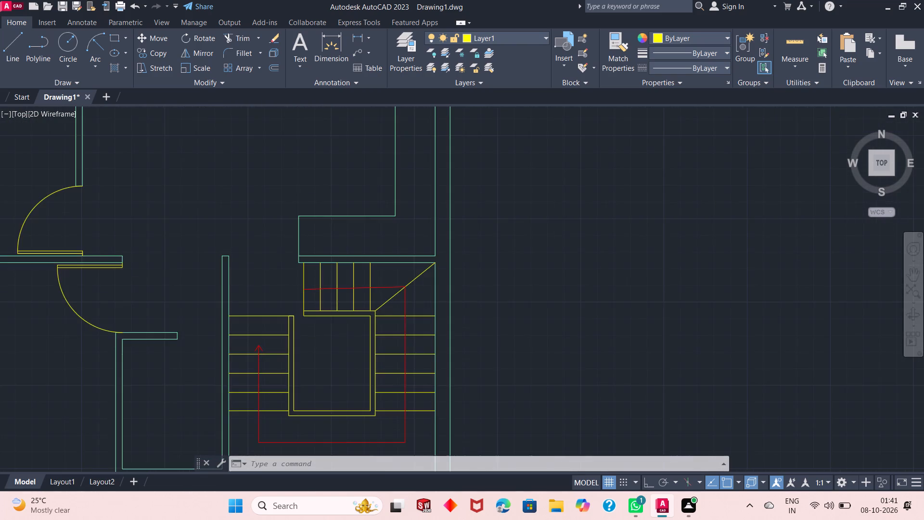
Measure the opening from the upper-left corner of the wall above the staircase to the vertical wall's upper-right corner, using a temporary line.
left_click(10, 49)
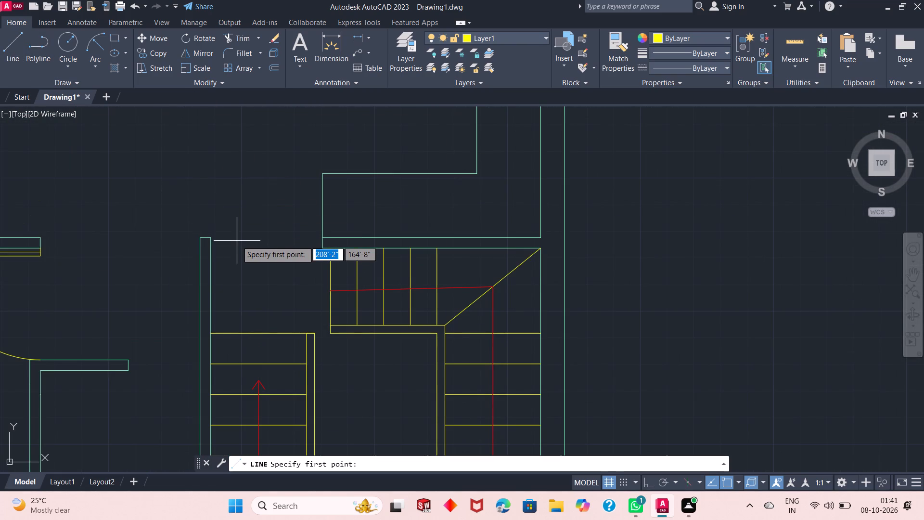
left_click(324, 239)
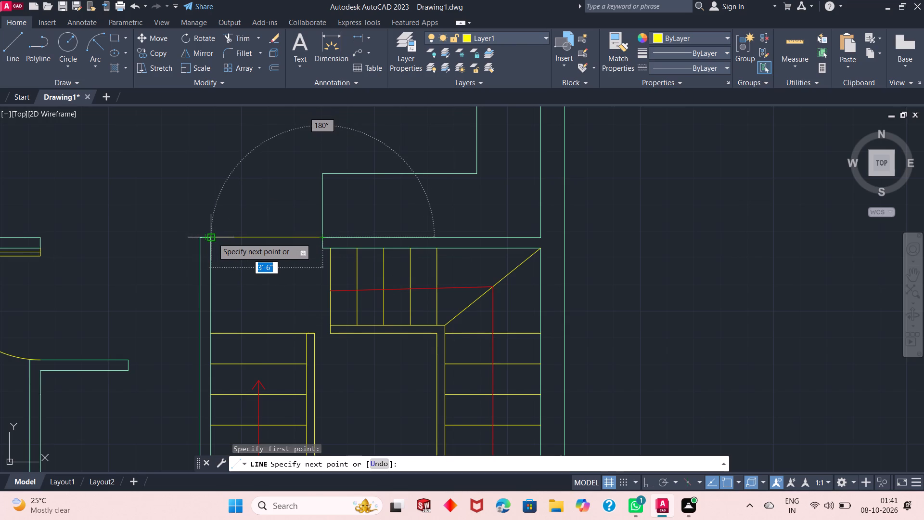
key("Escape")
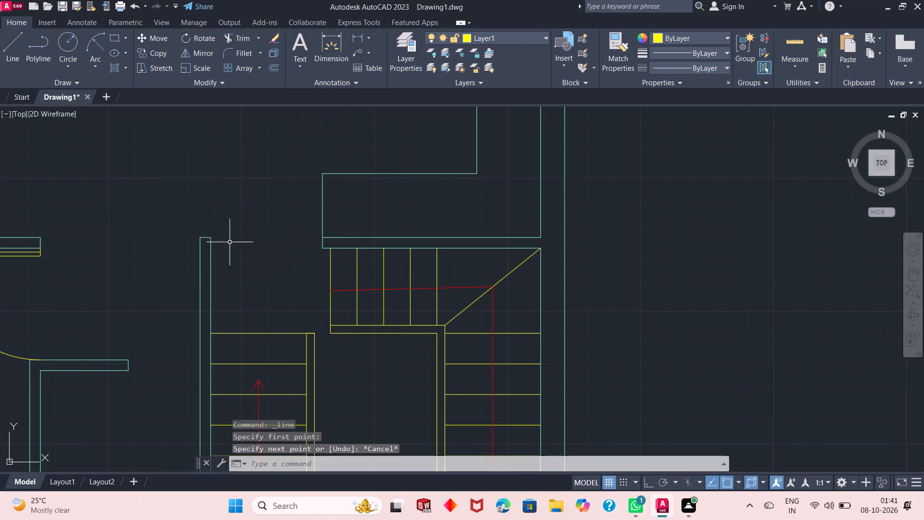
Paste another copy of the door in the open area above the staircase opening.
scroll(283, 297, "up", 1)
scroll(283, 297, "down", 3)
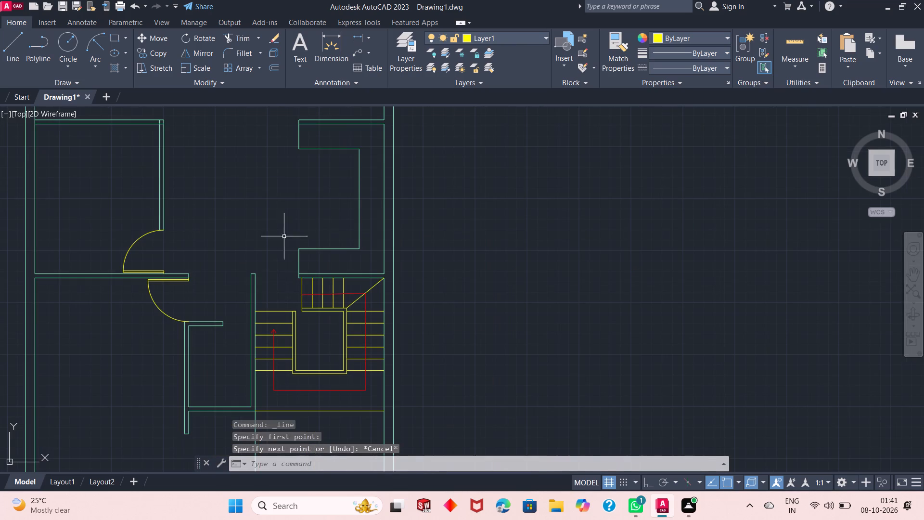
left_click(269, 217)
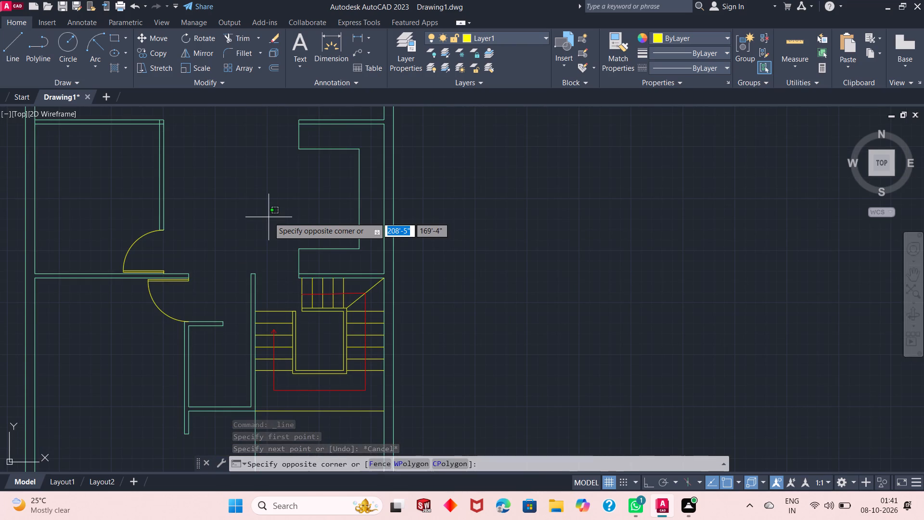
key("ctrl+v")
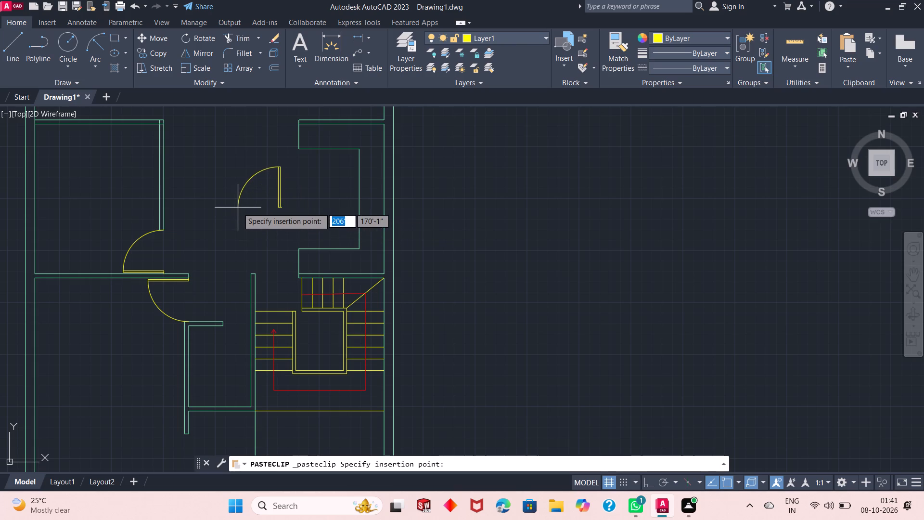
left_click(238, 207)
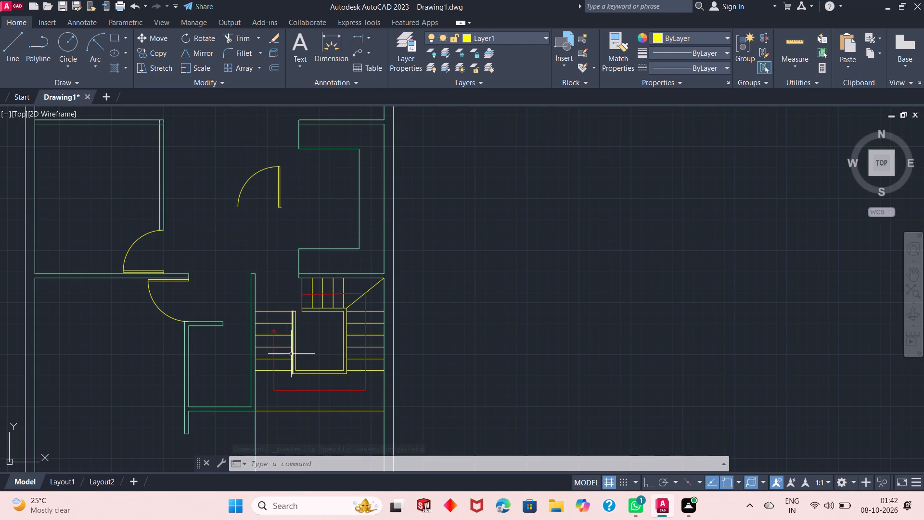
Rotate the newly pasted door 180° about its base stub's free end, so its leaf points downward.
left_click(293, 161)
left_click(224, 221)
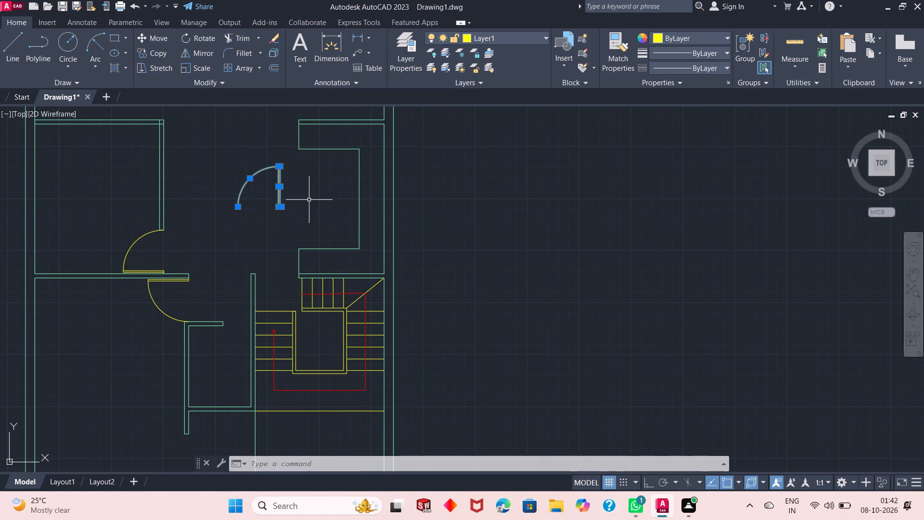
left_click(205, 38)
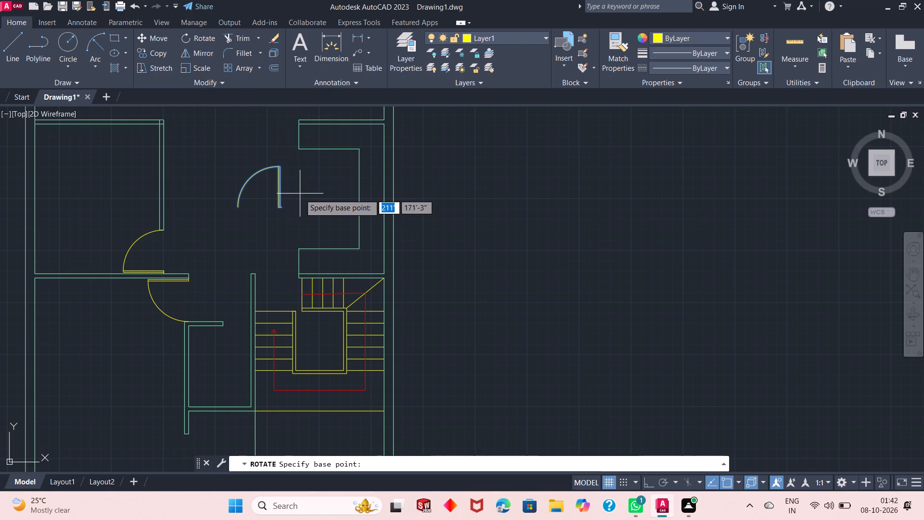
left_click(284, 207)
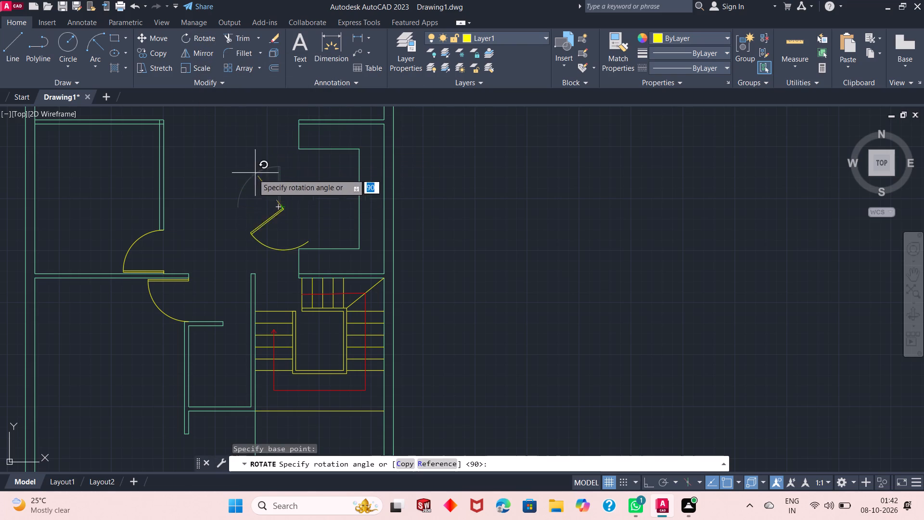
left_click(231, 209)
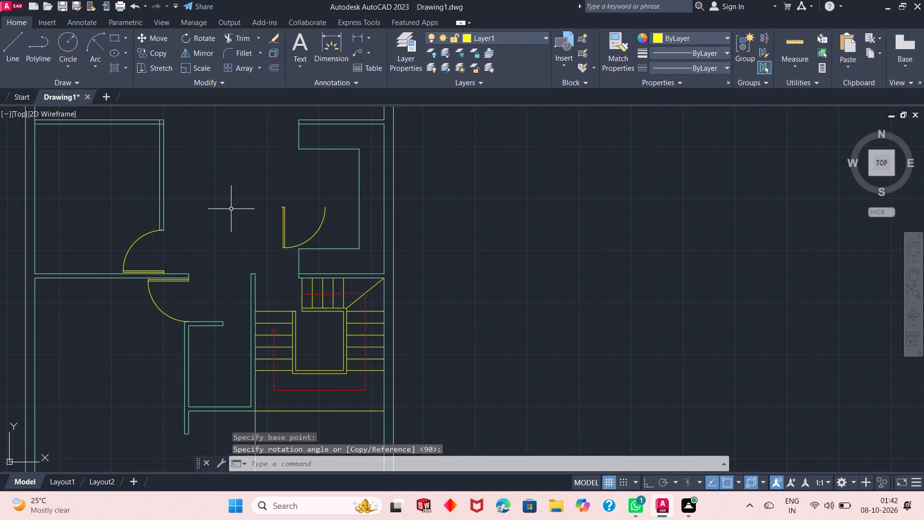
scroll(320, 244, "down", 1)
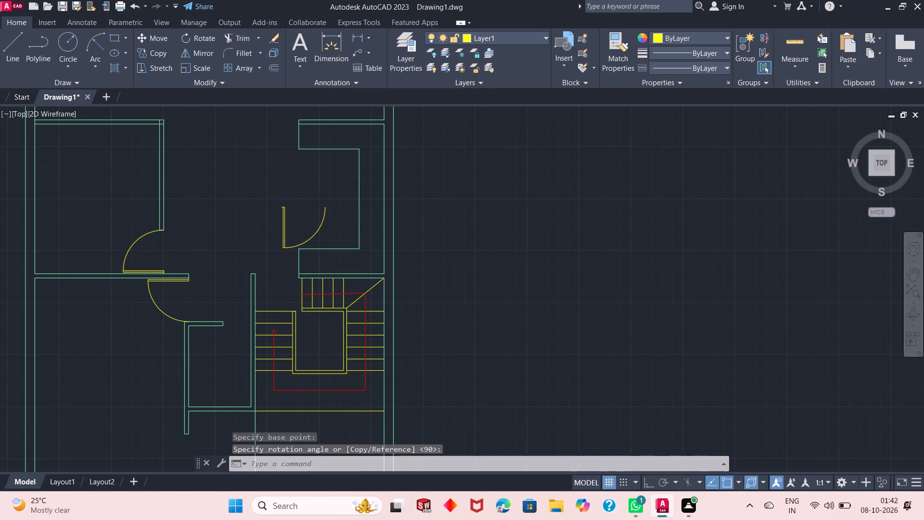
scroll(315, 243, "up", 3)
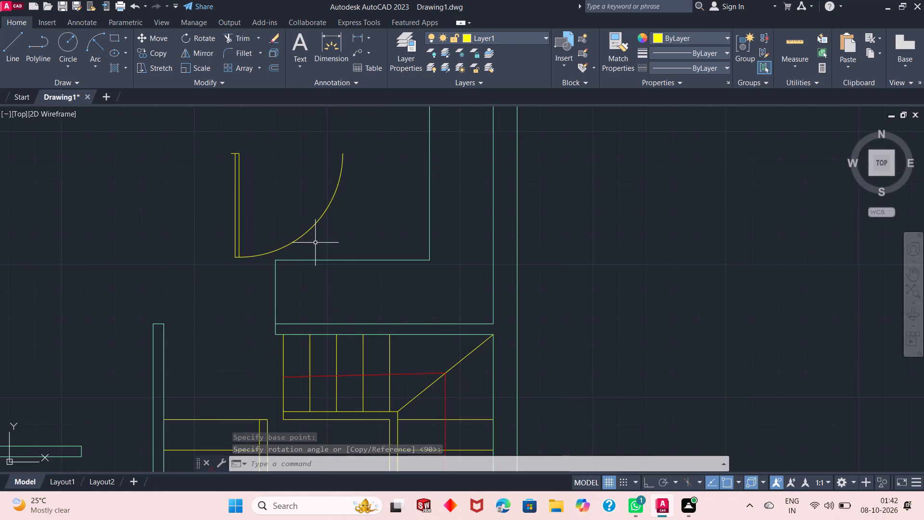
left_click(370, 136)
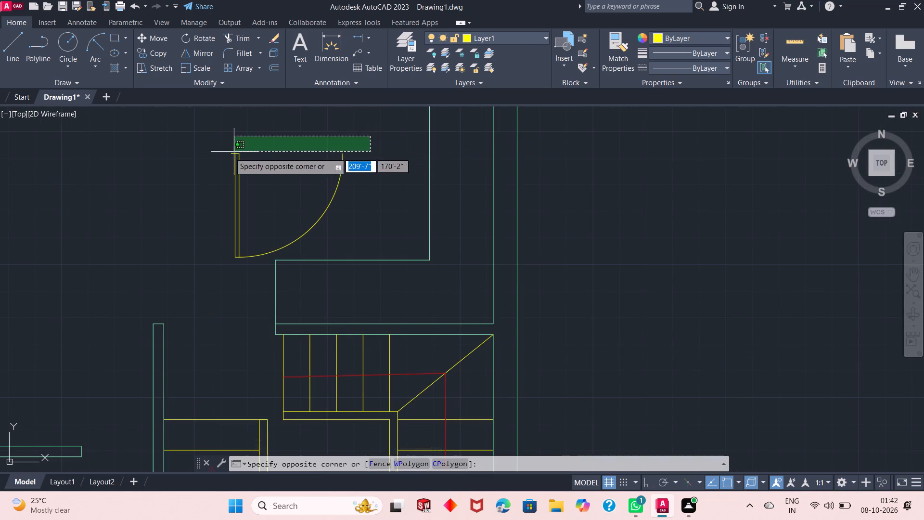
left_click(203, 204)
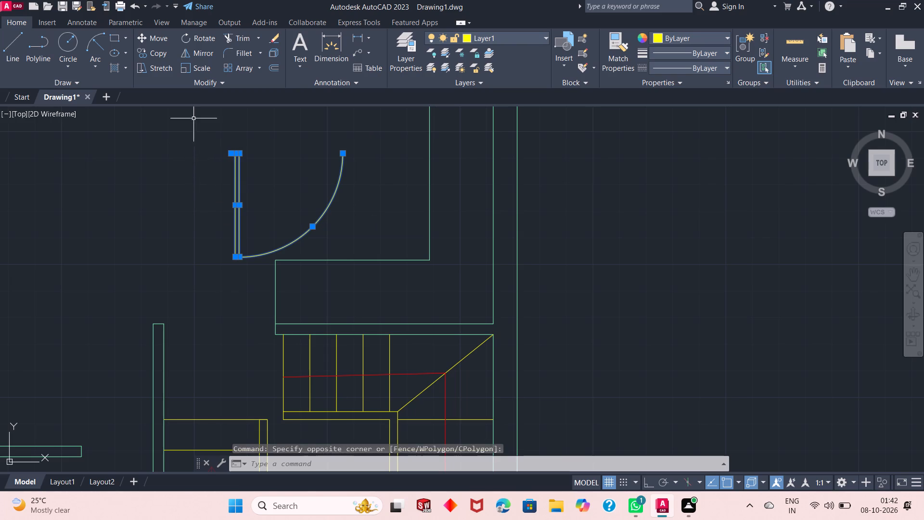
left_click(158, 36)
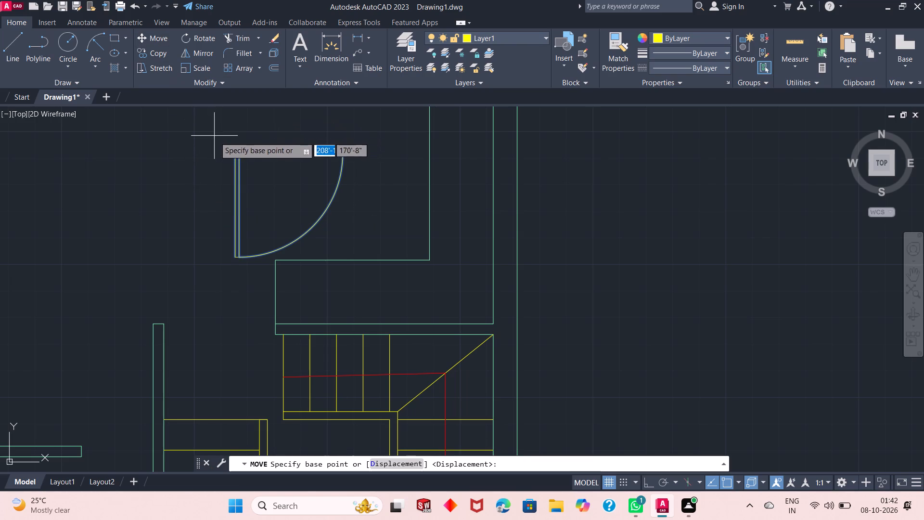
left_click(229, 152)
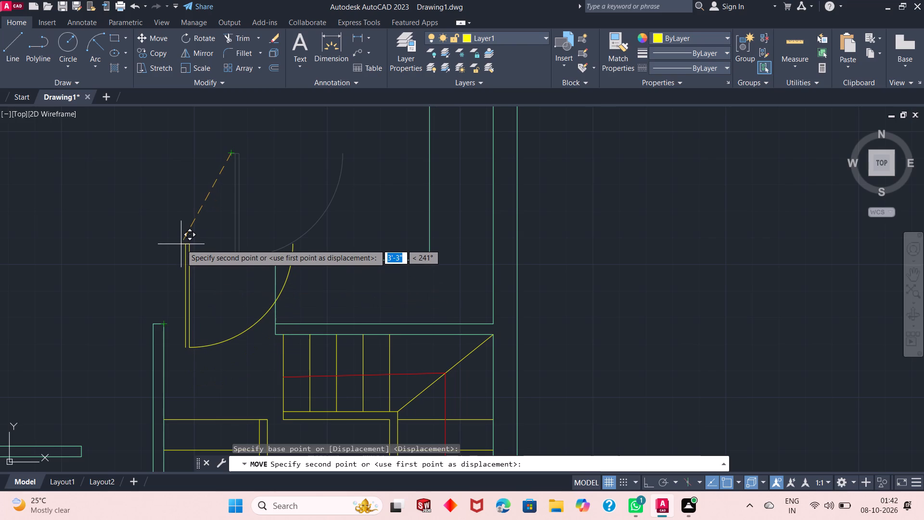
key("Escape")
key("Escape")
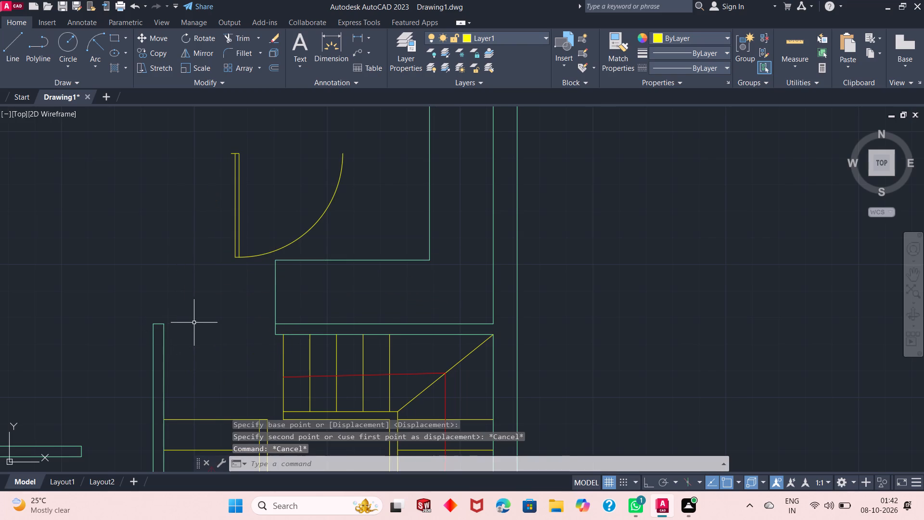
Undo the rotation and the pasting of the door copy above the staircase.
key("ctrl+z")
key("ctrl+z")
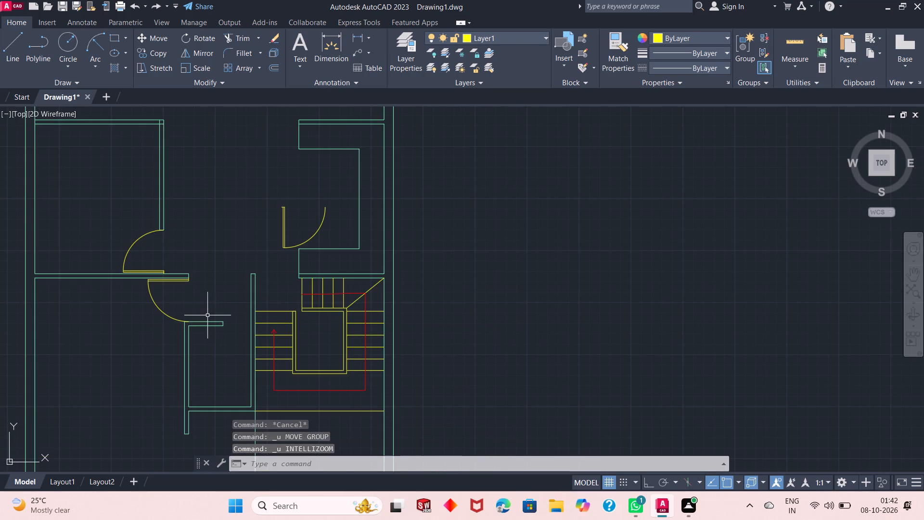
key("ctrl+z")
key("ctrl+z")
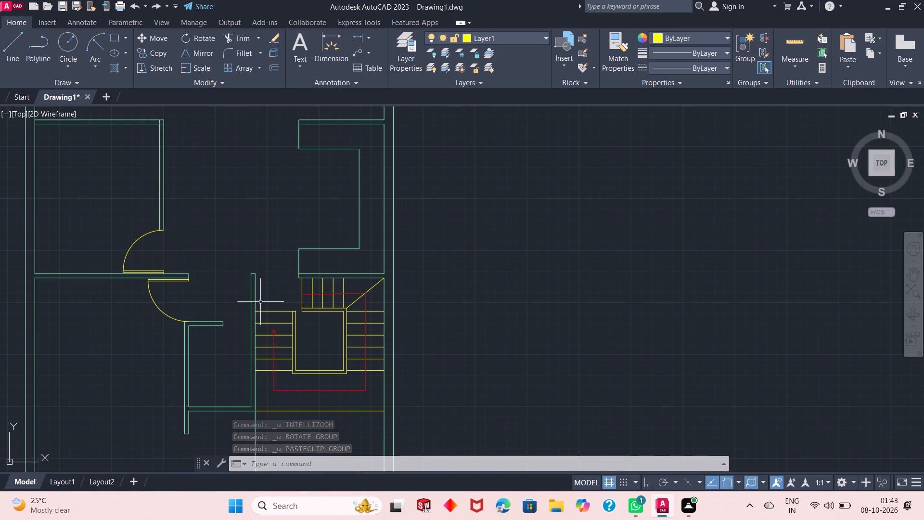
Measure from the upper-right corner of the vertical wall beside the stairs down to the first stair line, using a temporary line.
scroll(287, 323, "up", 2)
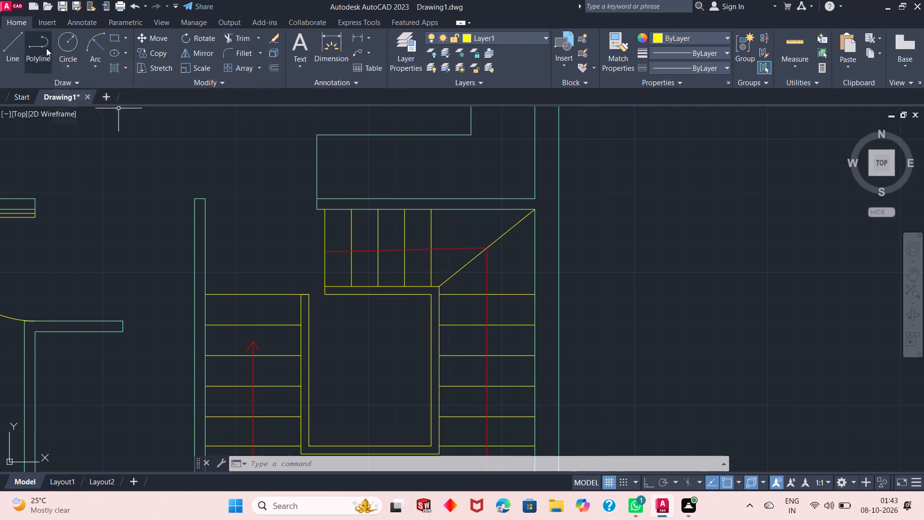
left_click(3, 56)
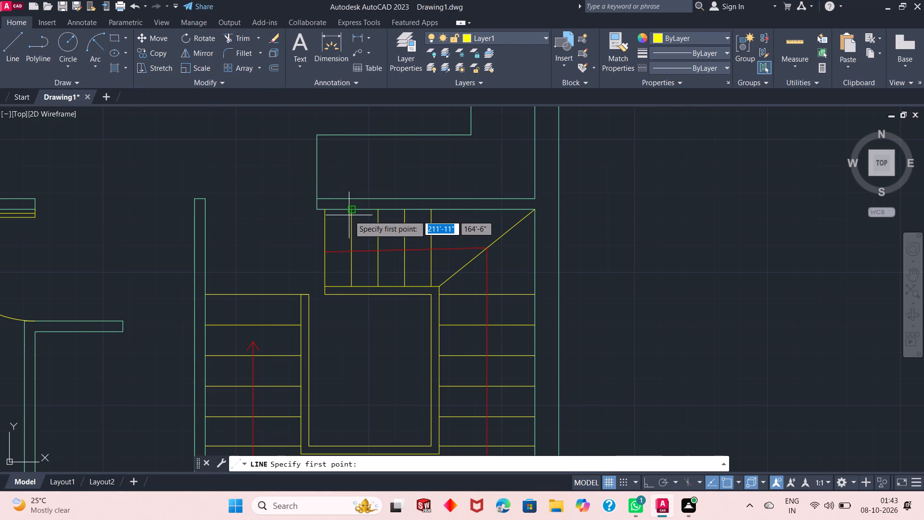
left_click(207, 198)
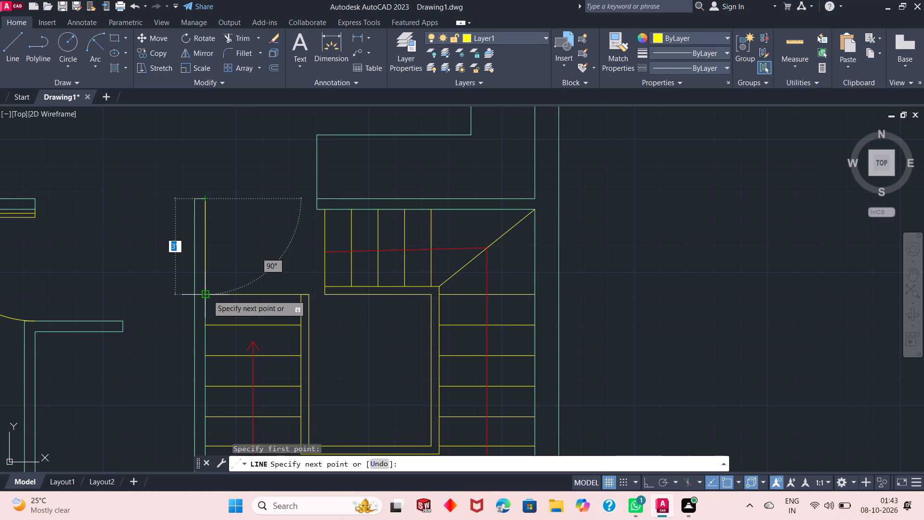
key("Escape")
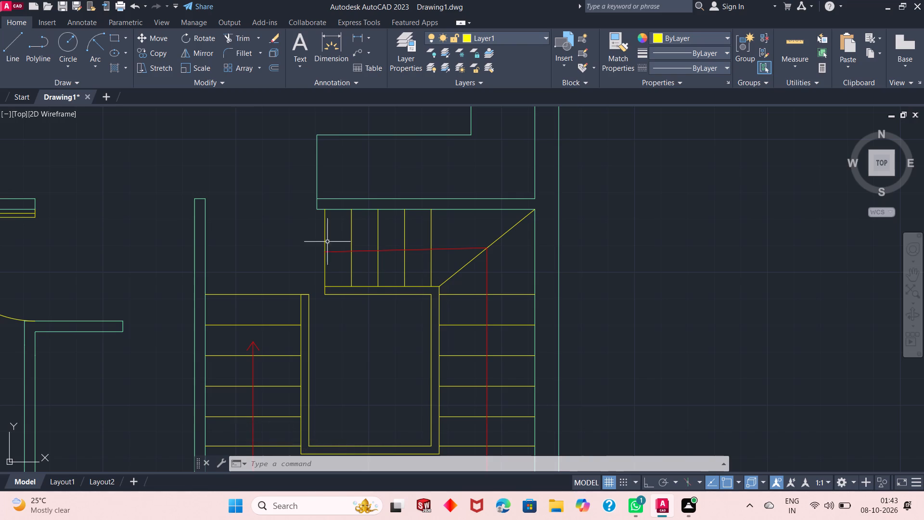
Draw a 3" horizontal line toward the staircase opening from the upper-right corner of the vertical wall, with Ortho on.
scroll(216, 258, "down", 1)
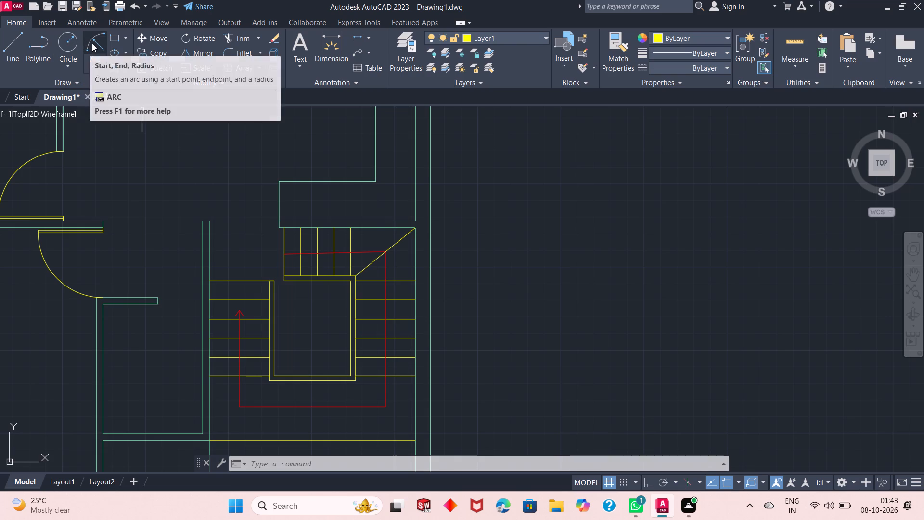
left_click(12, 44)
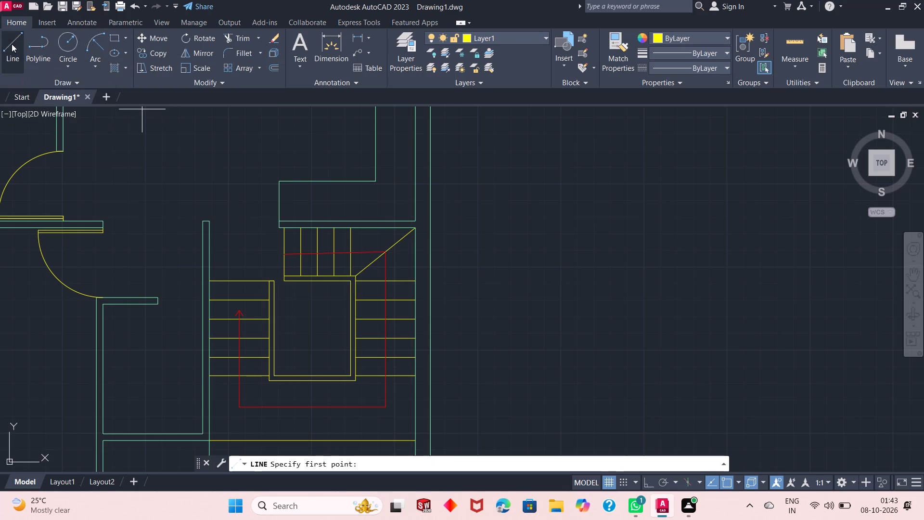
left_click(212, 222)
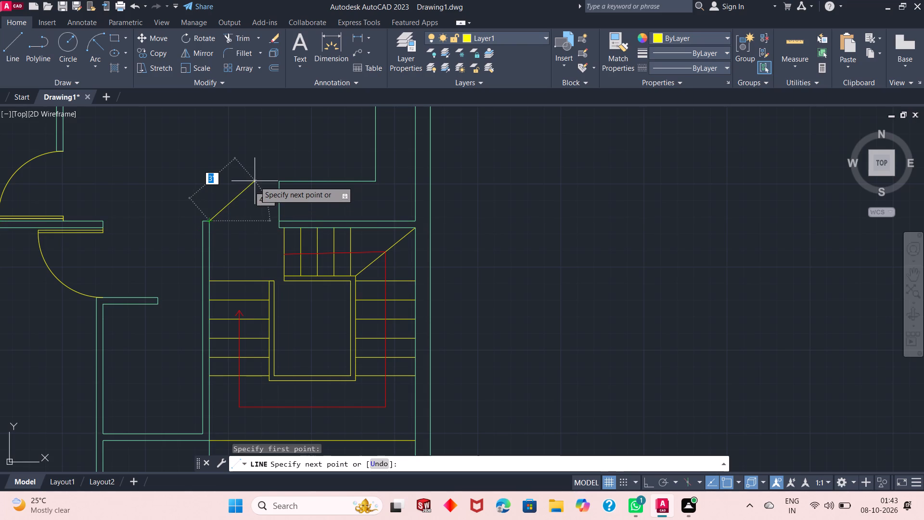
key("F8")
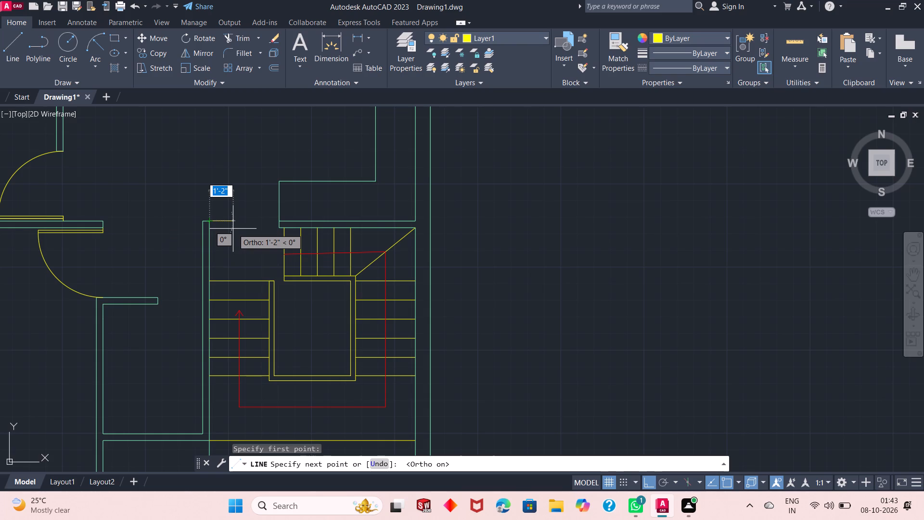
key("3")
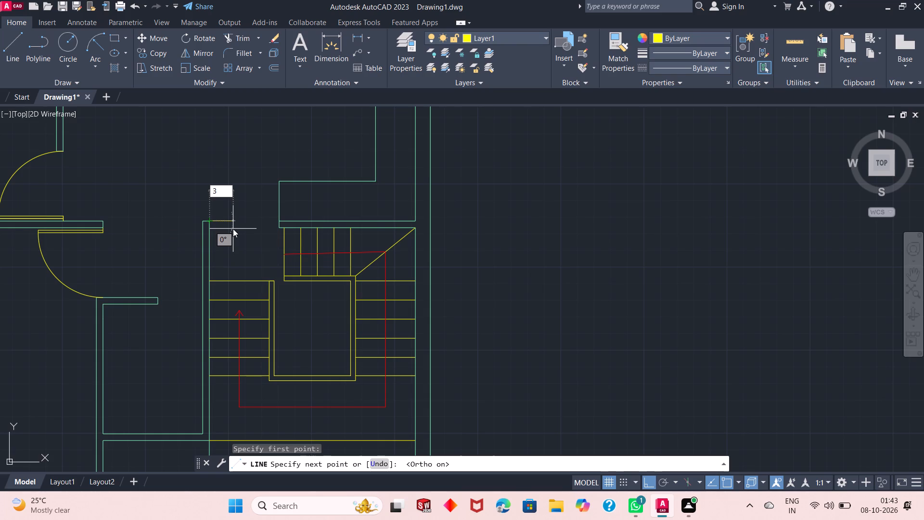
key("shift+quotedbl")
key("Return")
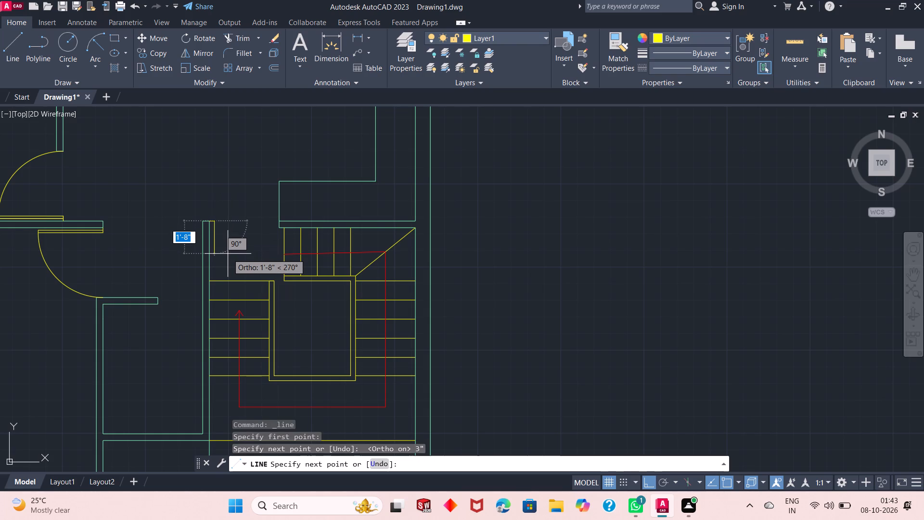
Continue the line 2'10" down, back to below the 3" line's midpoint, and up to that midpoint to form the door leaf.
scroll(227, 254, "up", 3)
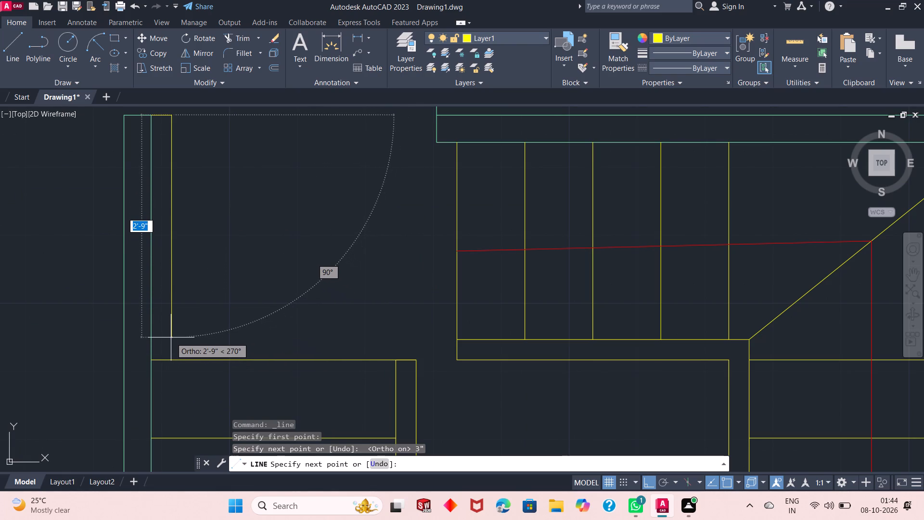
key("2")
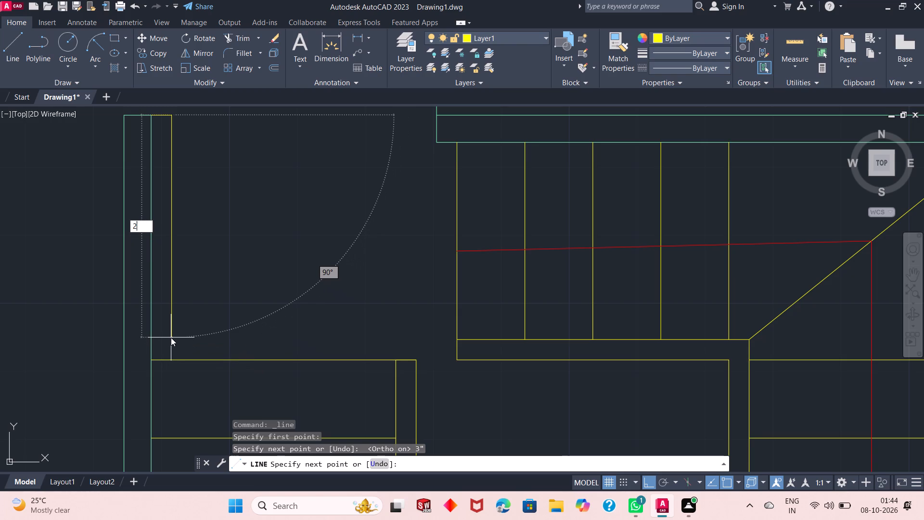
key("apostrophe")
type("10\"")
key("Return")
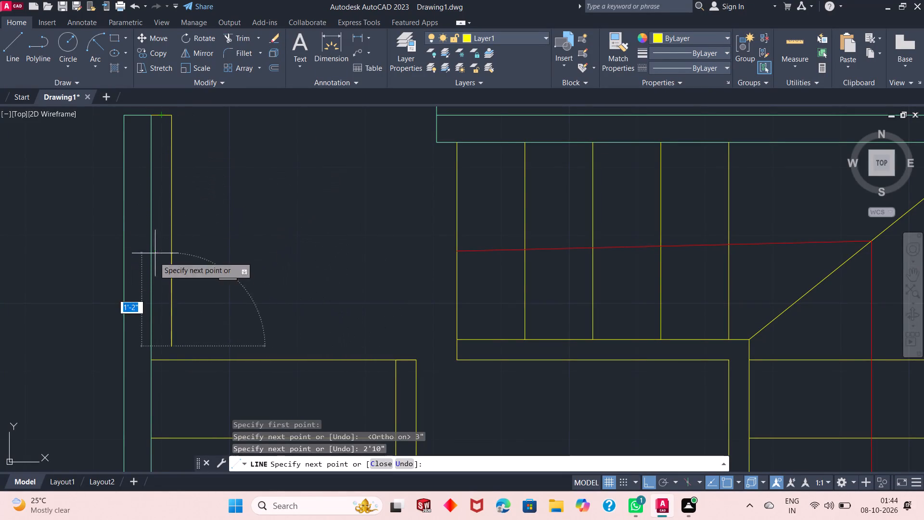
left_click(162, 347)
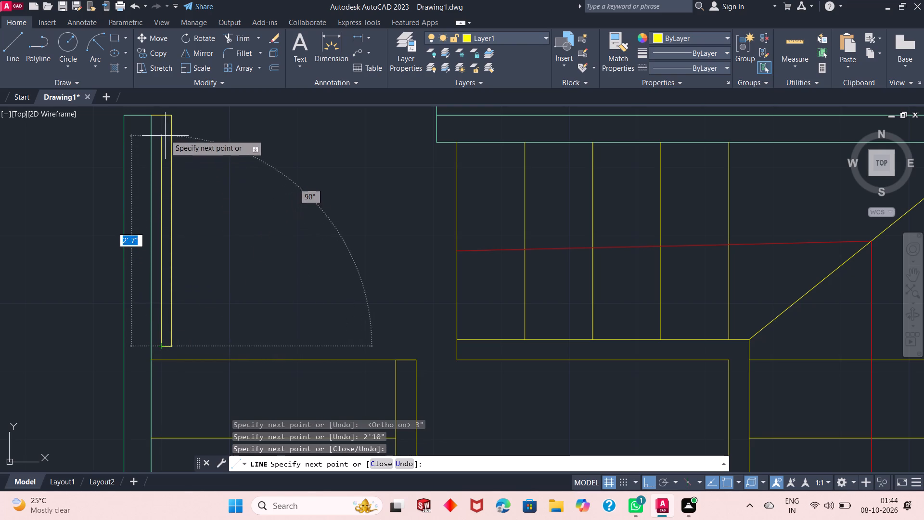
left_click(162, 116)
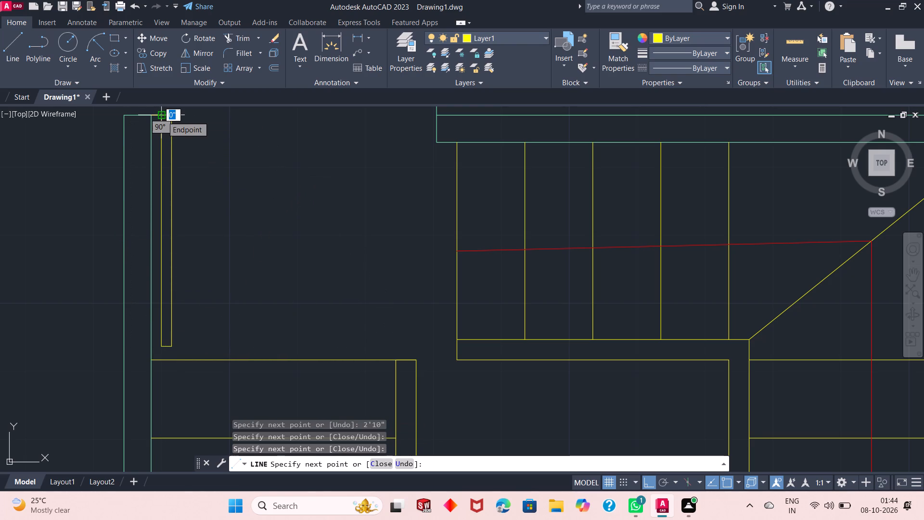
right_click(195, 152)
left_click(209, 156)
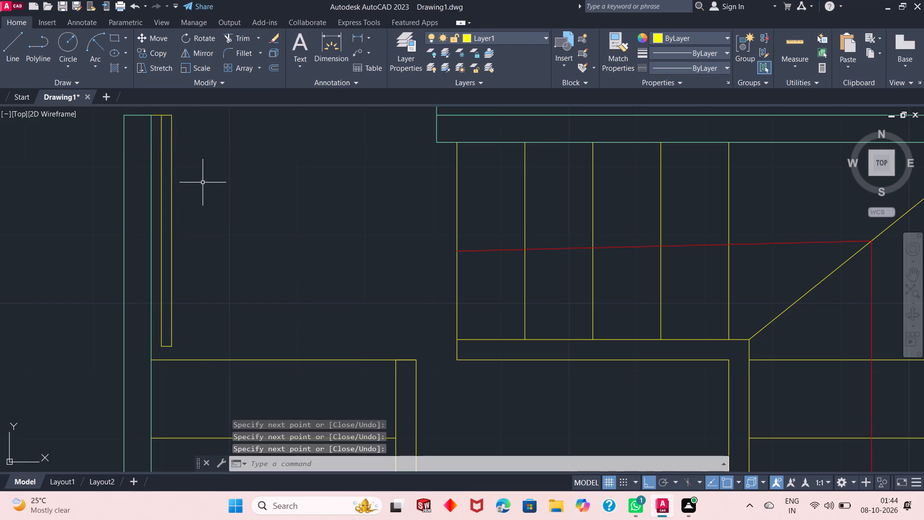
Draw the door's swing arc from the leaf's lower-right corner to the opposite wall corner with a radius of 3'3".
scroll(203, 184, "down", 1)
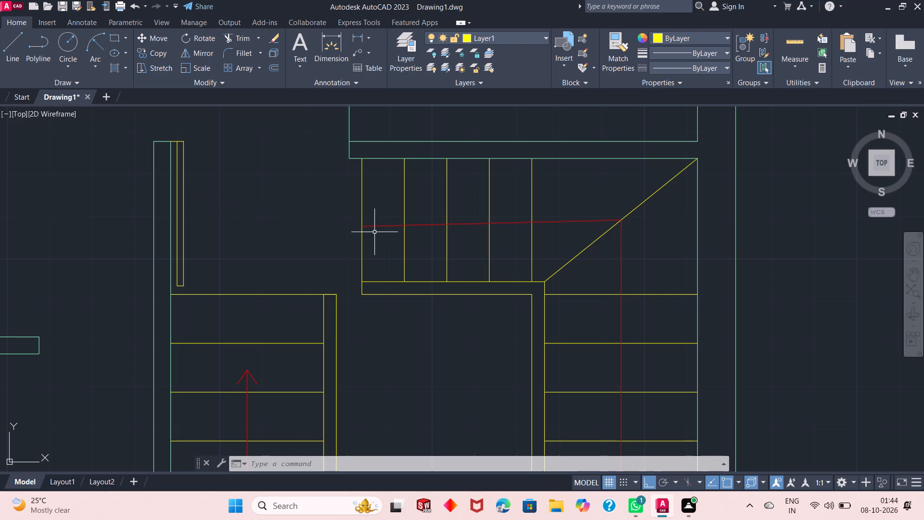
left_click(91, 37)
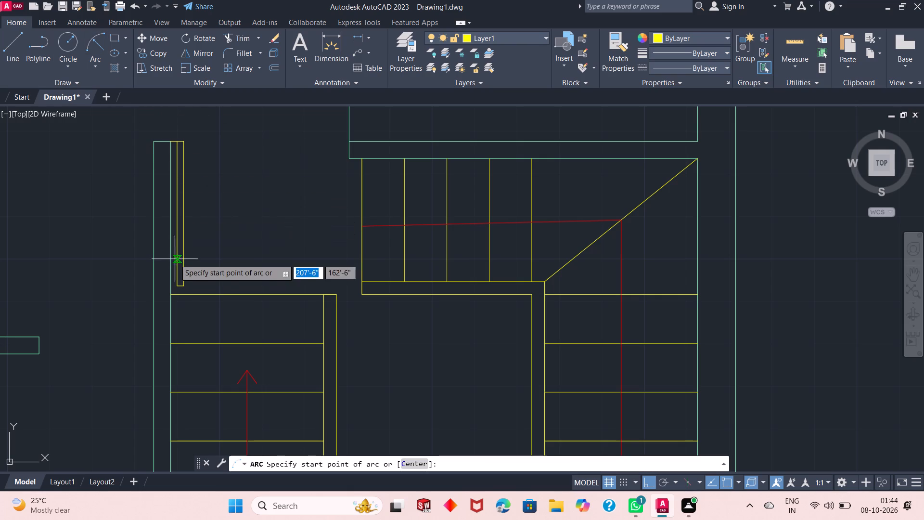
left_click(186, 285)
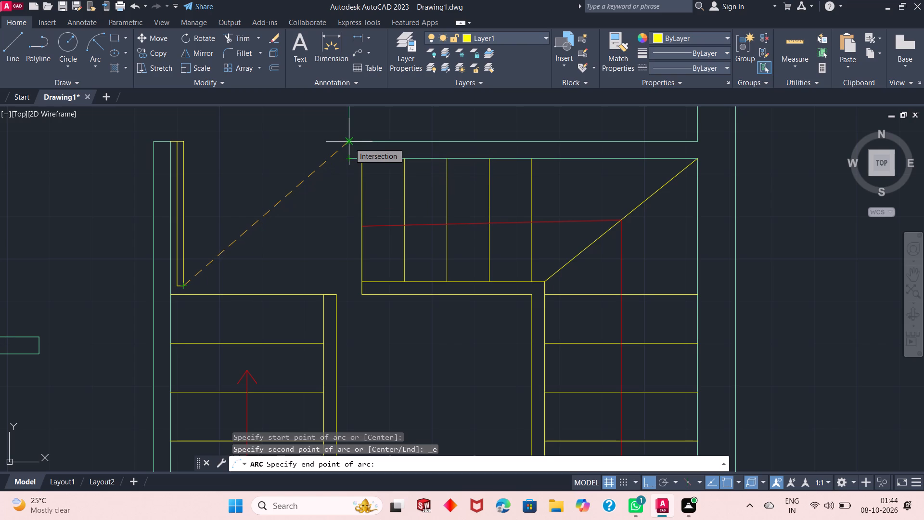
left_click(349, 143)
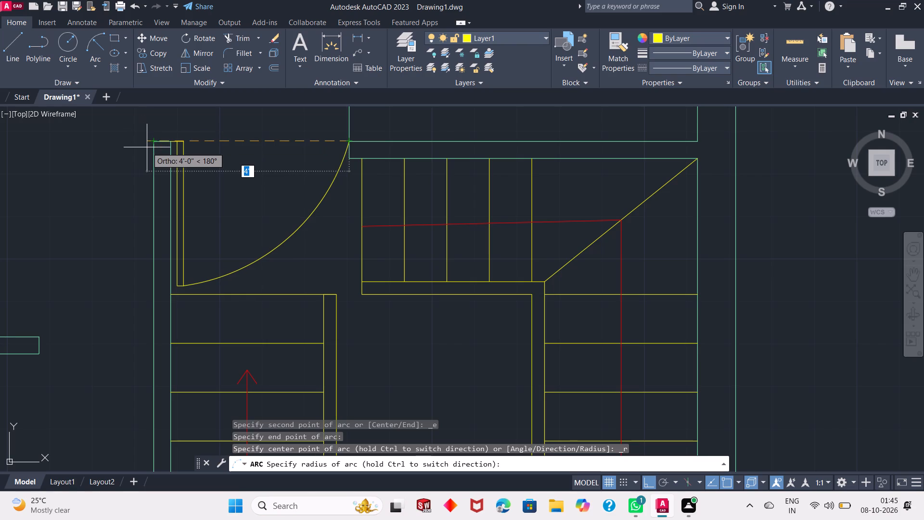
key("3")
key("apostrophe")
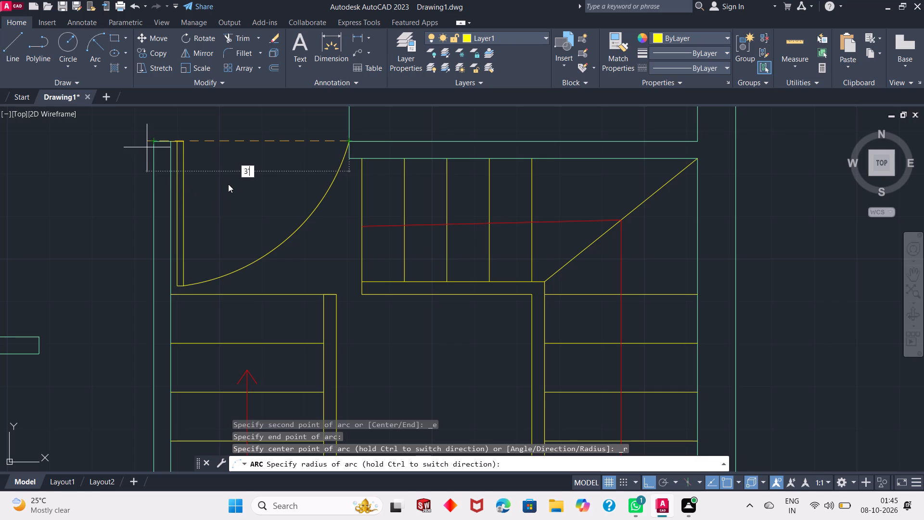
type("3\"")
key("Return")
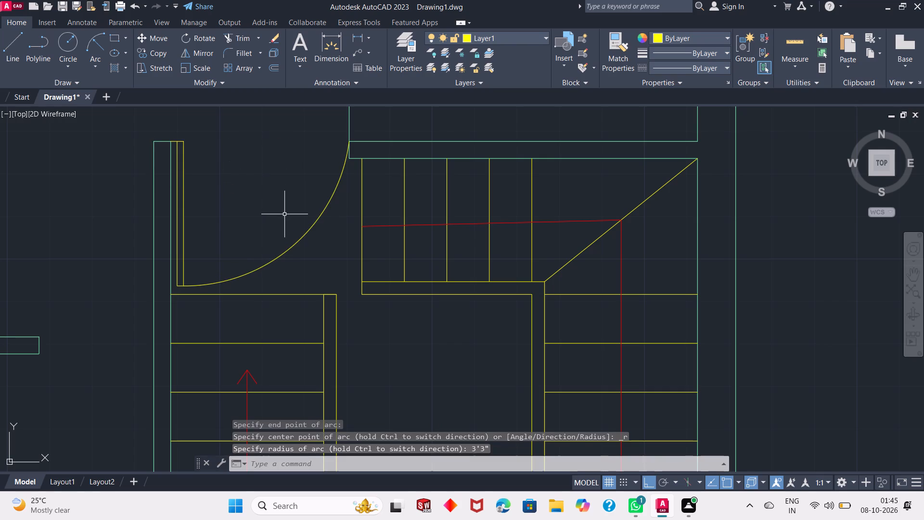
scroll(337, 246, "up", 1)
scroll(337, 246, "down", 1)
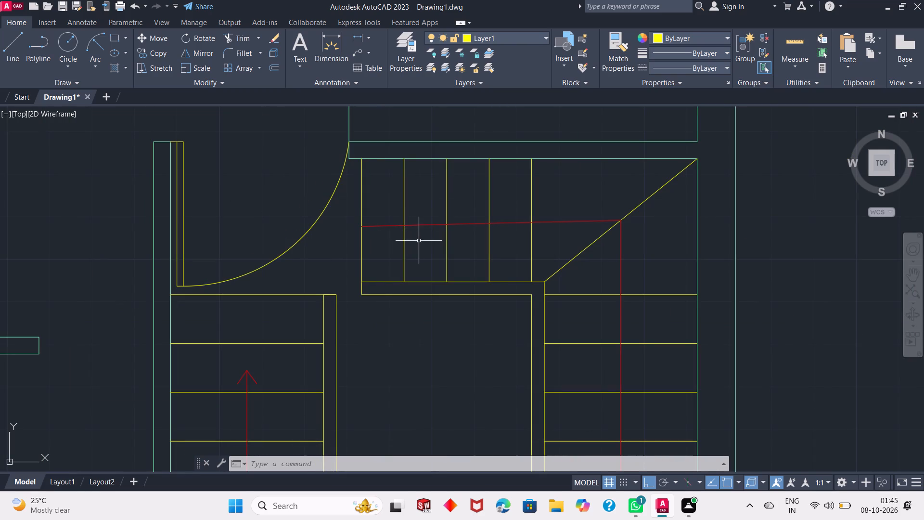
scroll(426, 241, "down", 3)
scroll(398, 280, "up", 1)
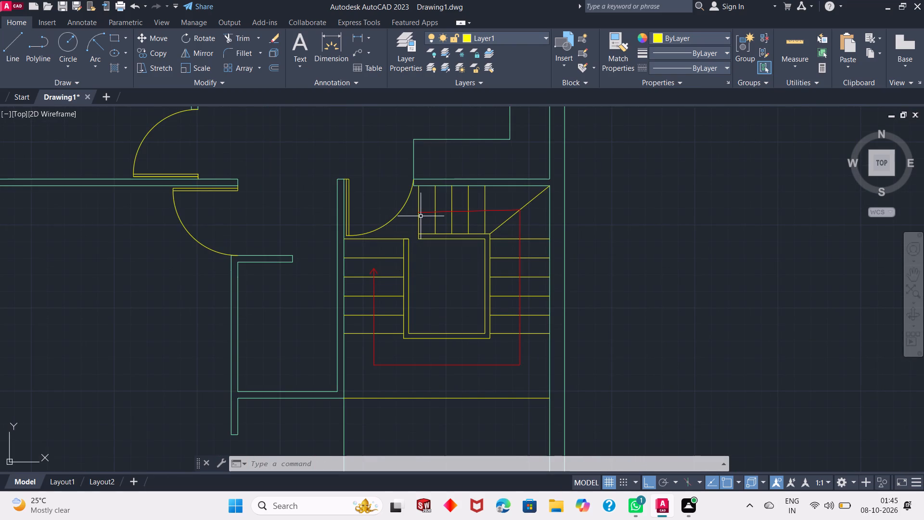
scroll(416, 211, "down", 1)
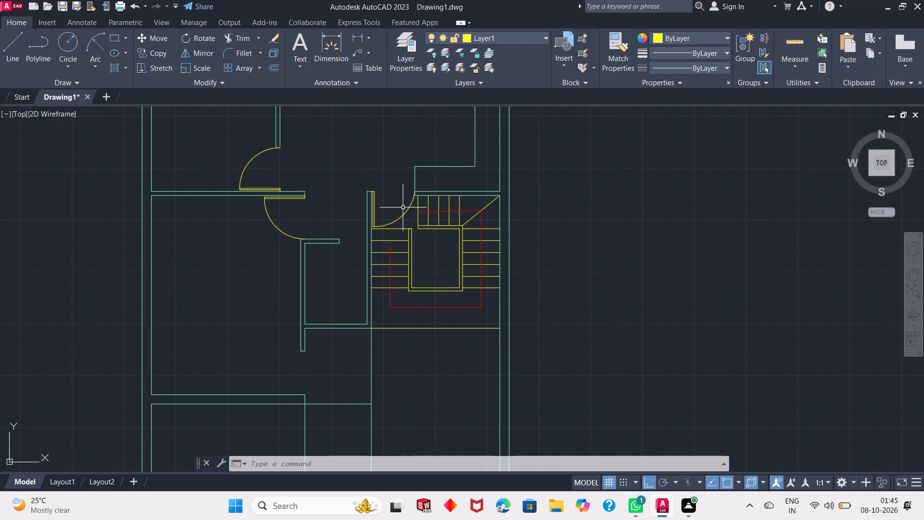
Measure the opening between the short vertical wall's lower end and the horizontal wall corner below it, using a temporary line.
scroll(410, 210, "up", 2)
scroll(401, 211, "down", 2)
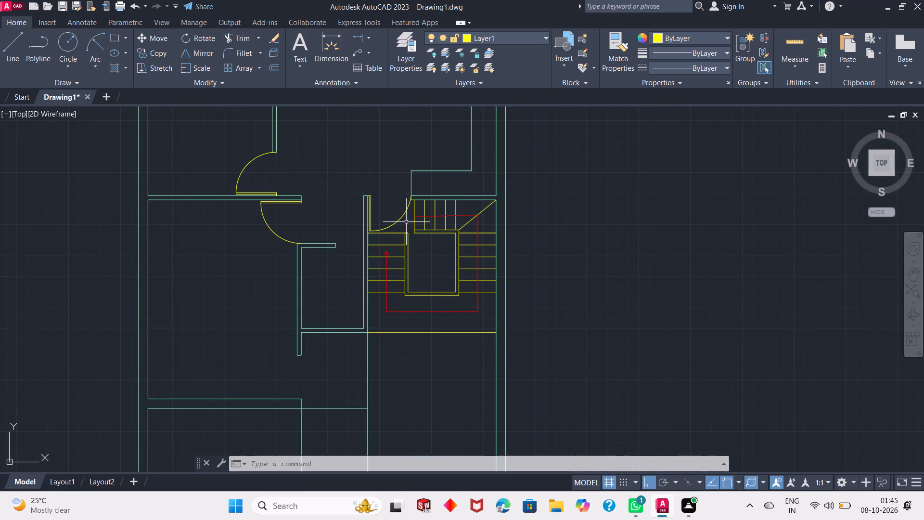
scroll(407, 238, "down", 1)
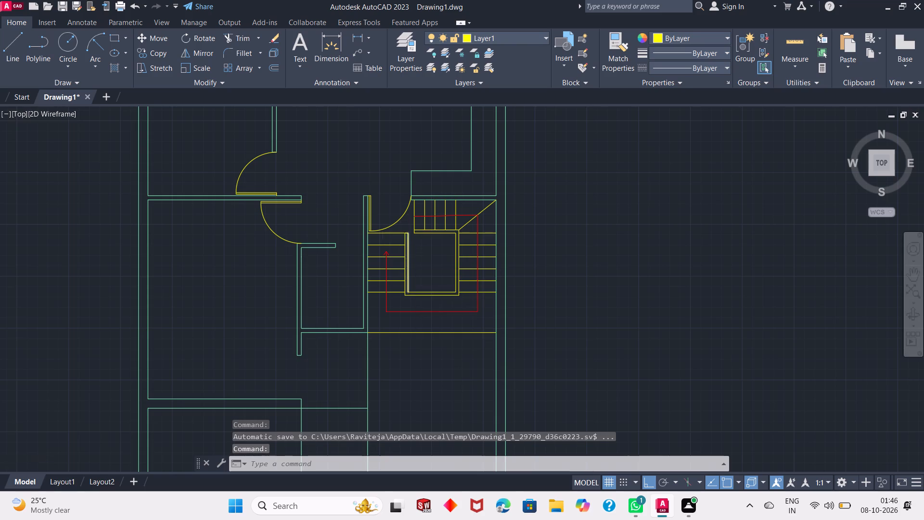
scroll(407, 238, "down", 1)
scroll(373, 301, "up", 2)
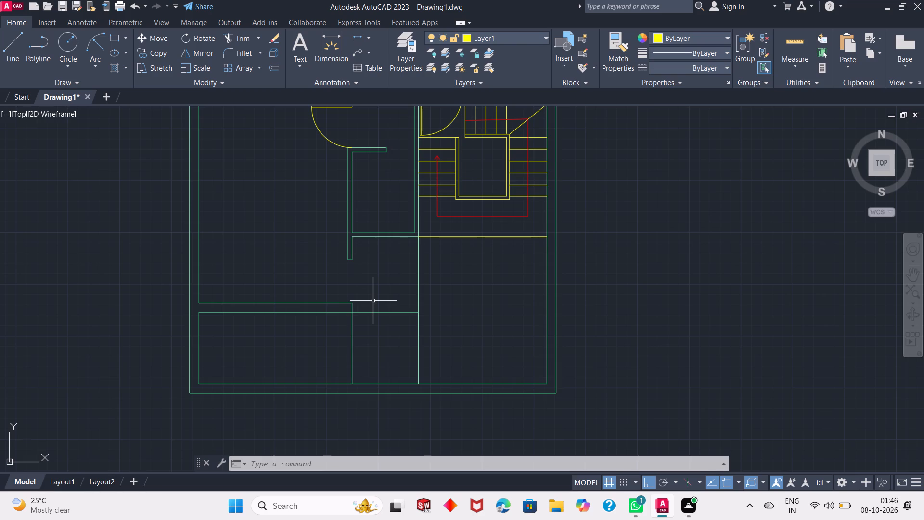
scroll(370, 305, "up", 1)
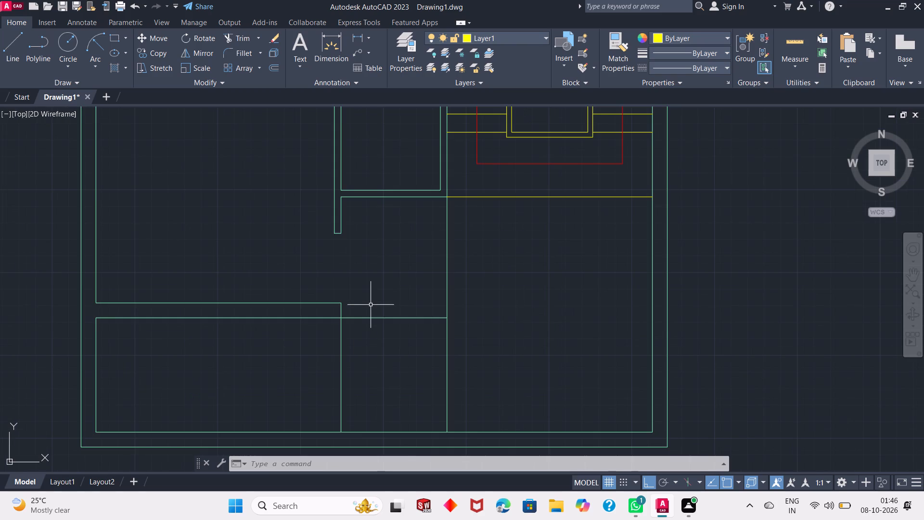
scroll(360, 286, "up", 1)
scroll(360, 286, "down", 1)
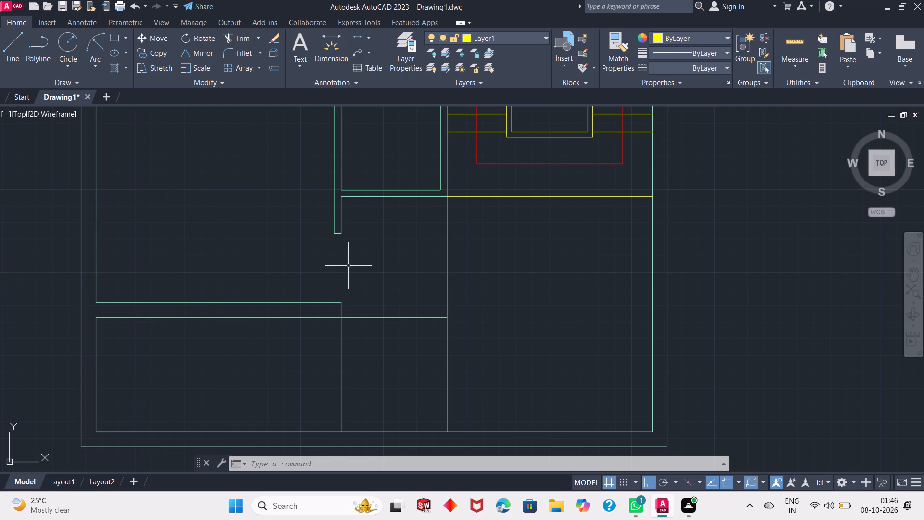
scroll(348, 266, "down", 1)
scroll(348, 266, "up", 2)
scroll(348, 266, "down", 1)
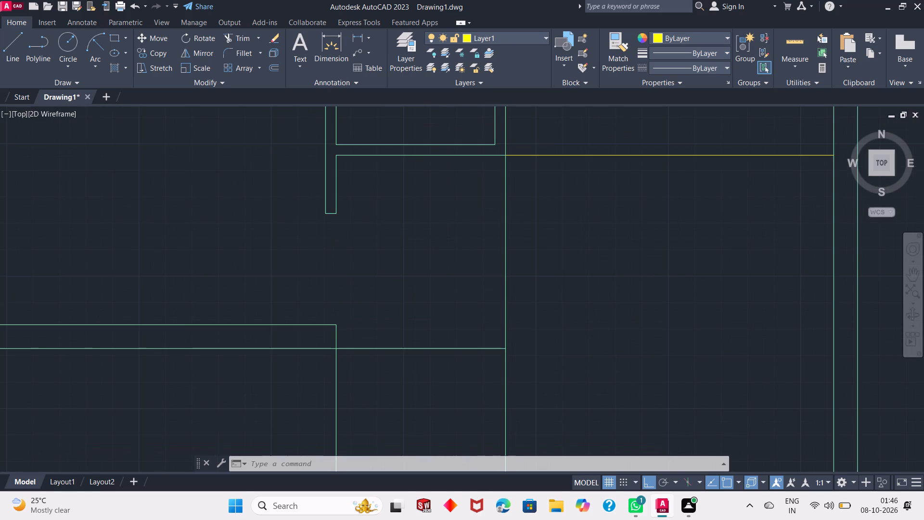
scroll(348, 266, "down", 3)
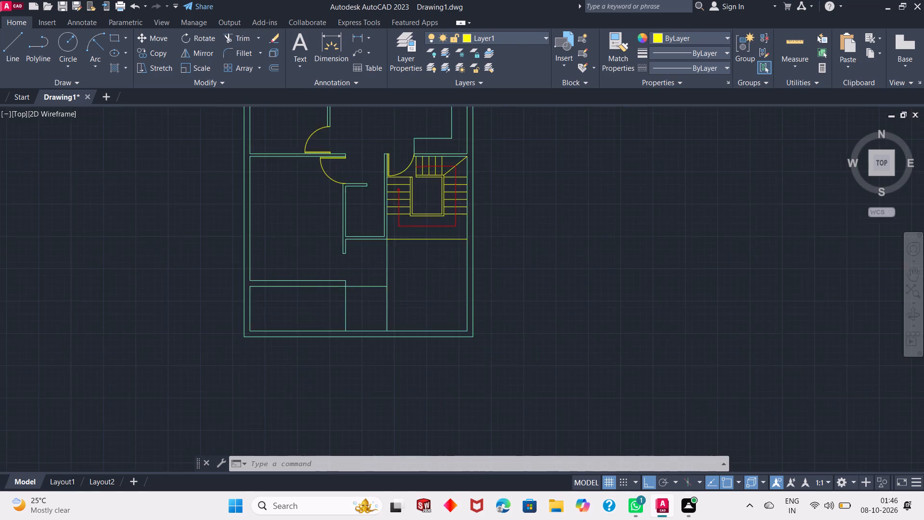
scroll(349, 264, "up", 2)
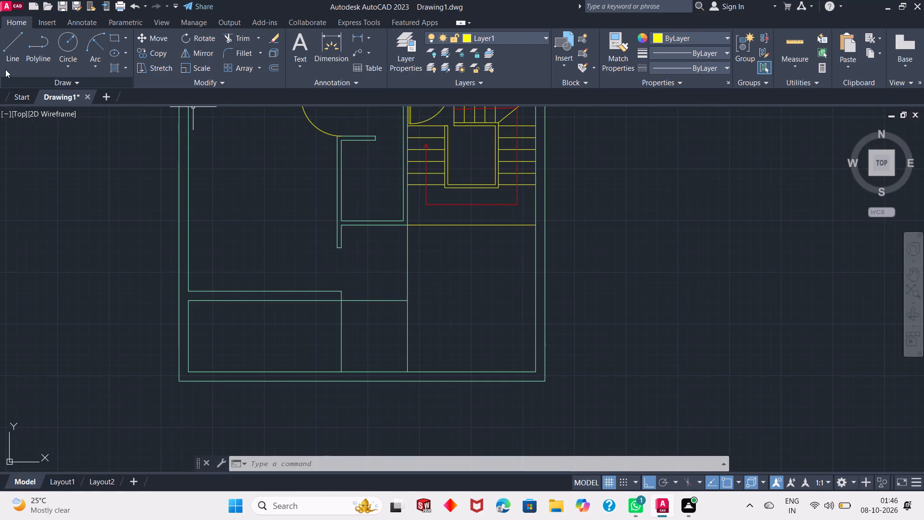
left_click(12, 51)
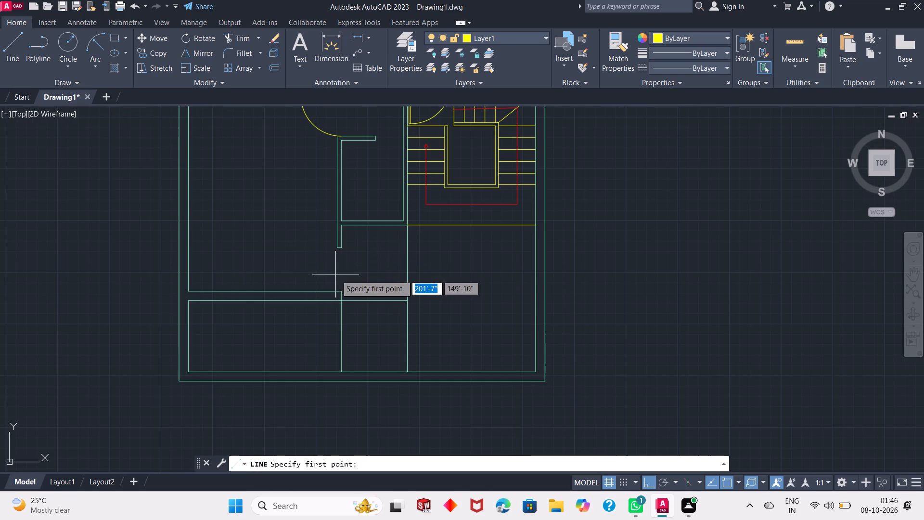
scroll(353, 291, "up", 2)
left_click(322, 292)
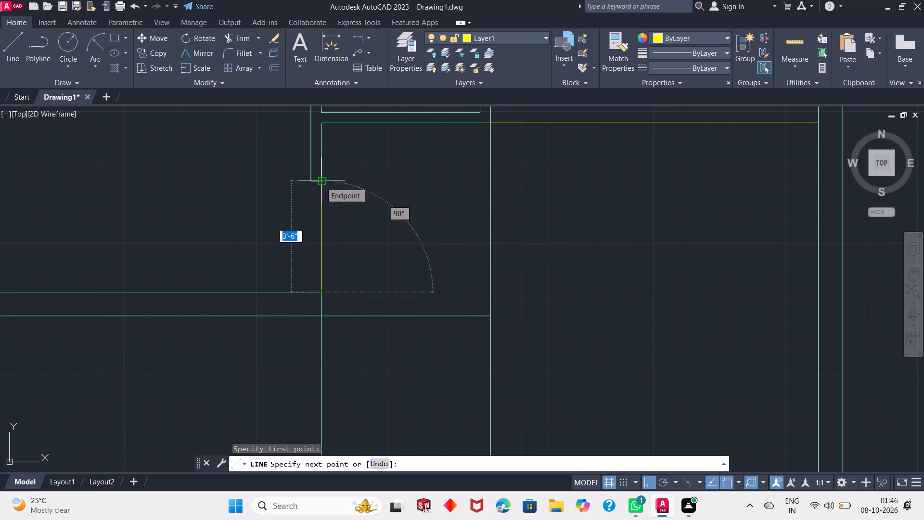
key("Escape")
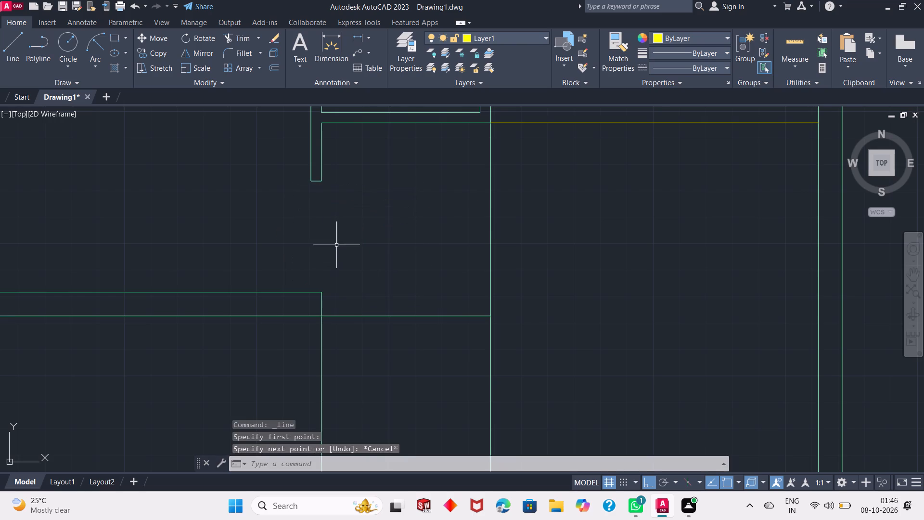
Paste the copied door into the room beside the lower wall opening.
scroll(336, 245, "down", 2)
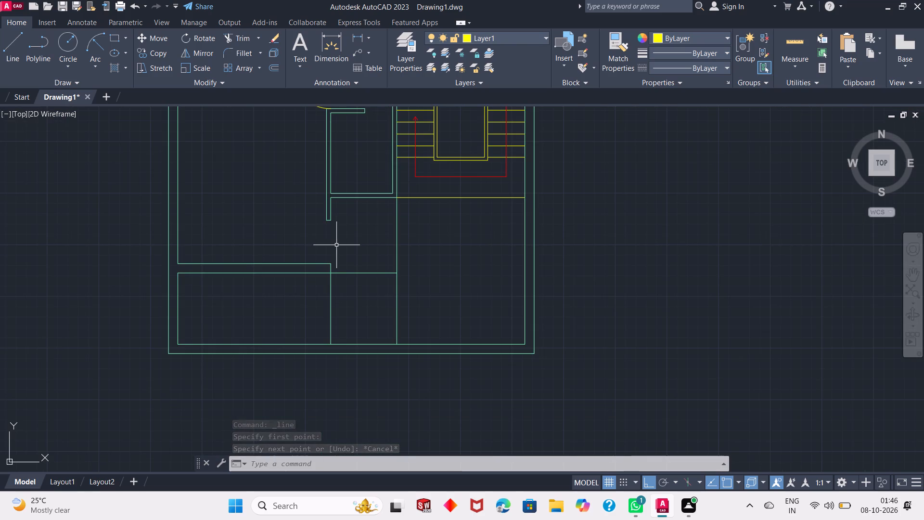
scroll(327, 246, "up", 1)
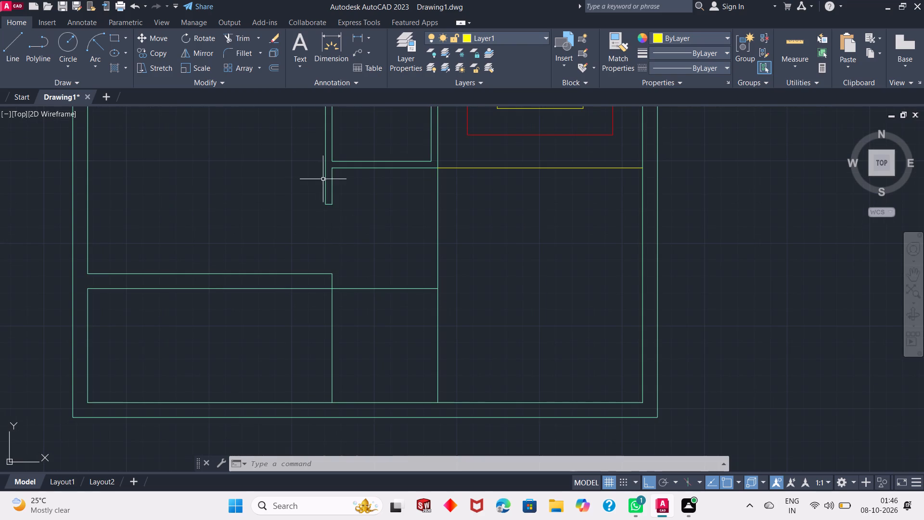
left_click(254, 202)
key("ctrl+v")
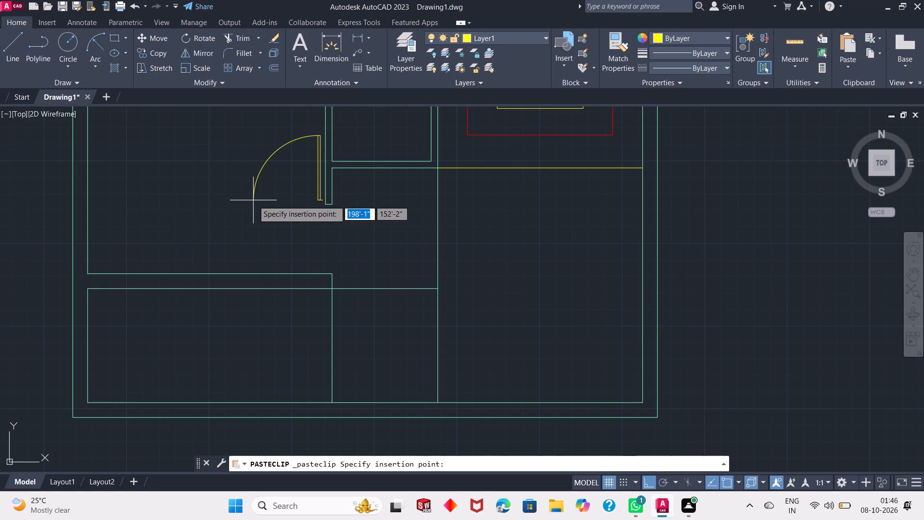
left_click(191, 208)
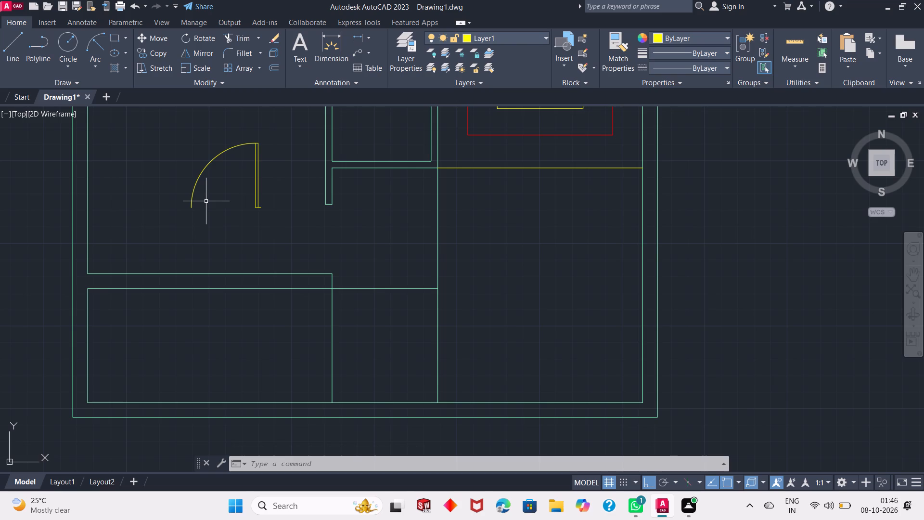
Rotate the pasted door 90° about the lower-right corner of its leaf, so the leaf lies horizontal.
left_click(276, 135)
left_click(177, 221)
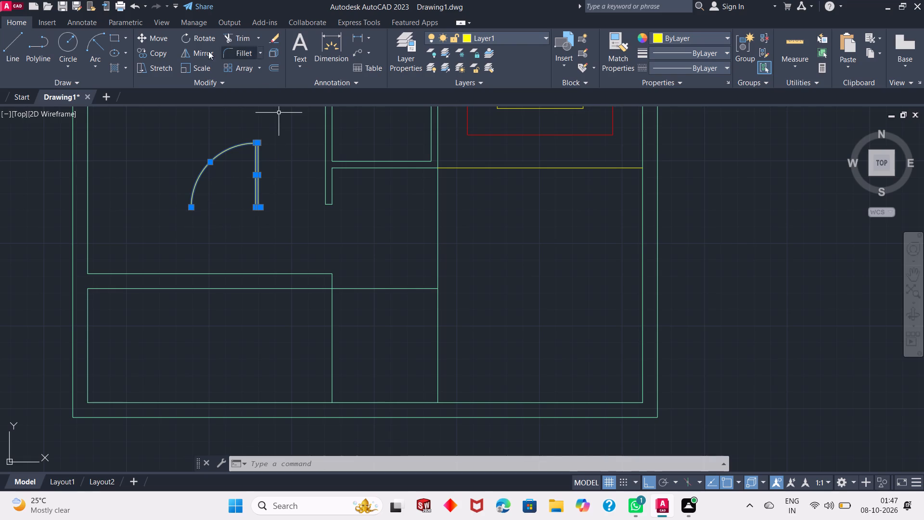
left_click(191, 39)
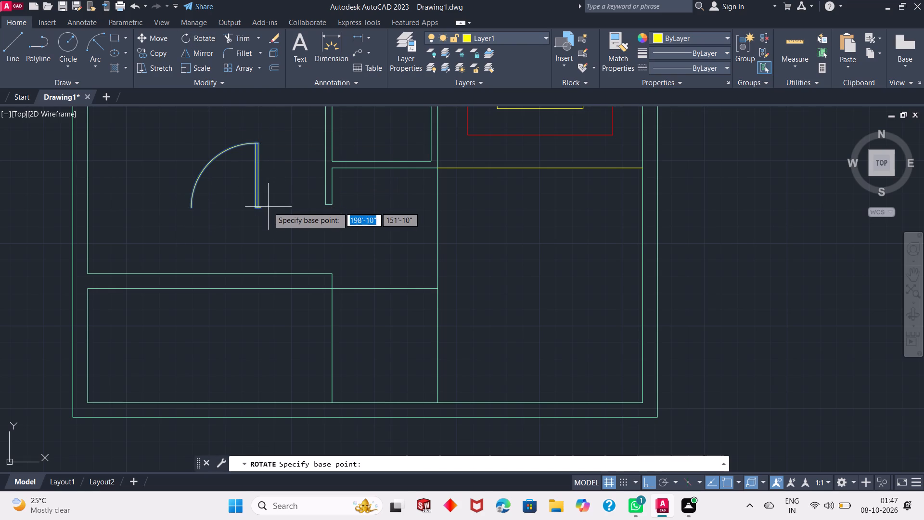
left_click(259, 208)
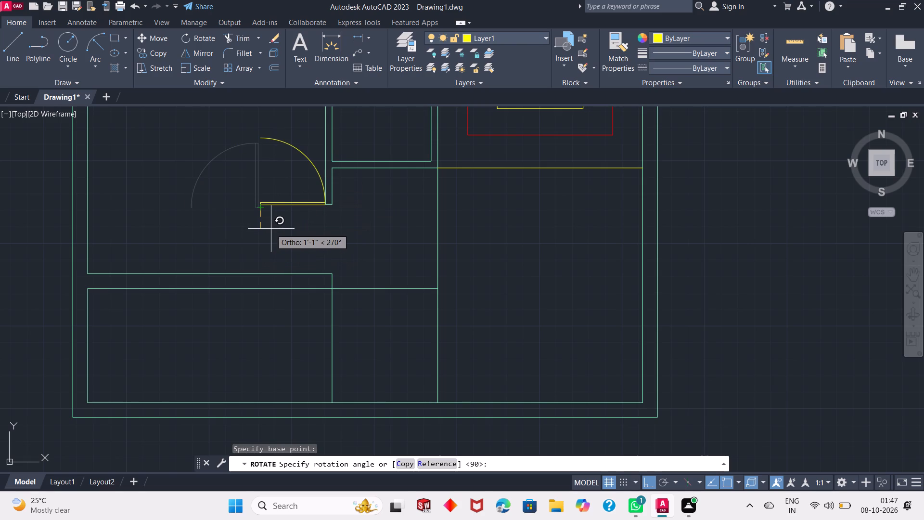
left_click(262, 141)
Mirror the rotated door upward across the horizontal upper edge of its leaf, keeping the source objects.
left_click(271, 199)
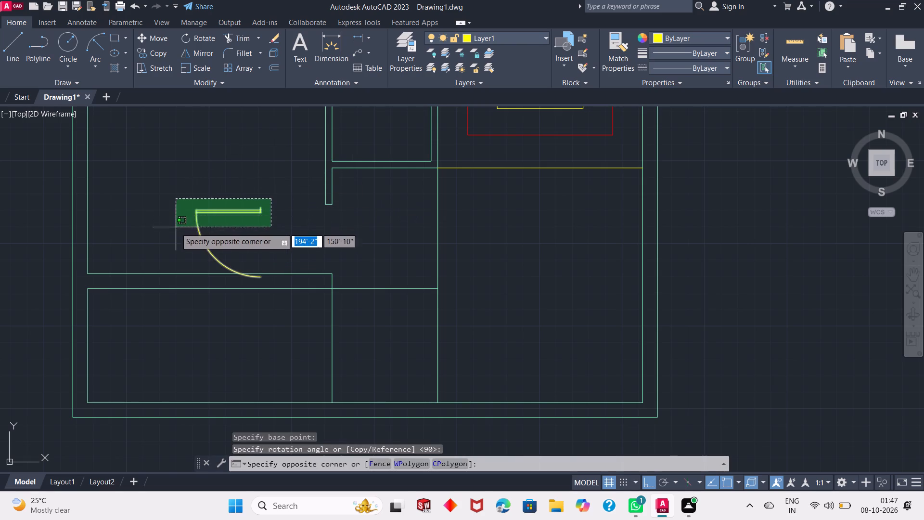
left_click(176, 230)
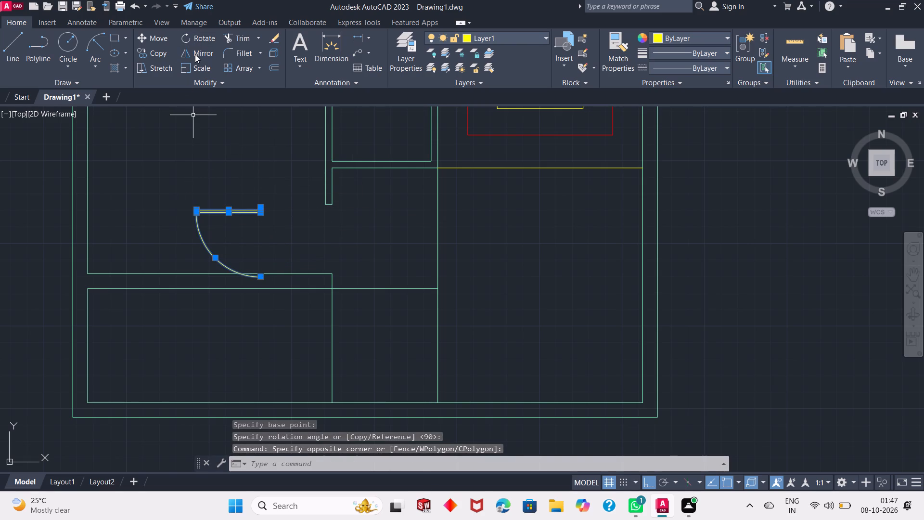
left_click(195, 54)
scroll(253, 208, "up", 2)
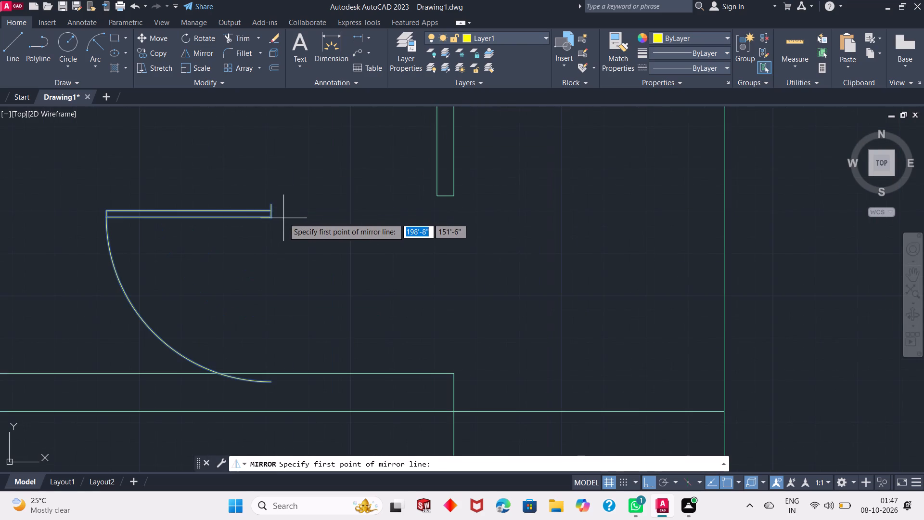
left_click(273, 211)
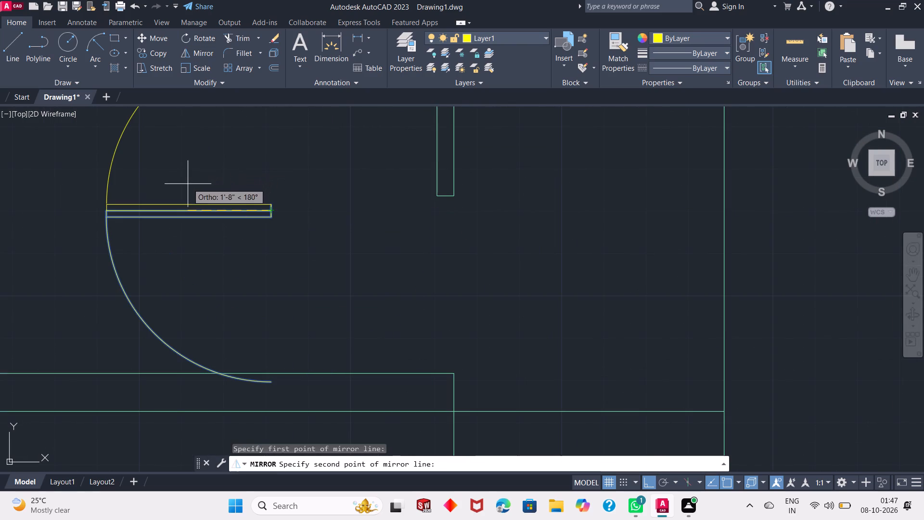
left_click(187, 185)
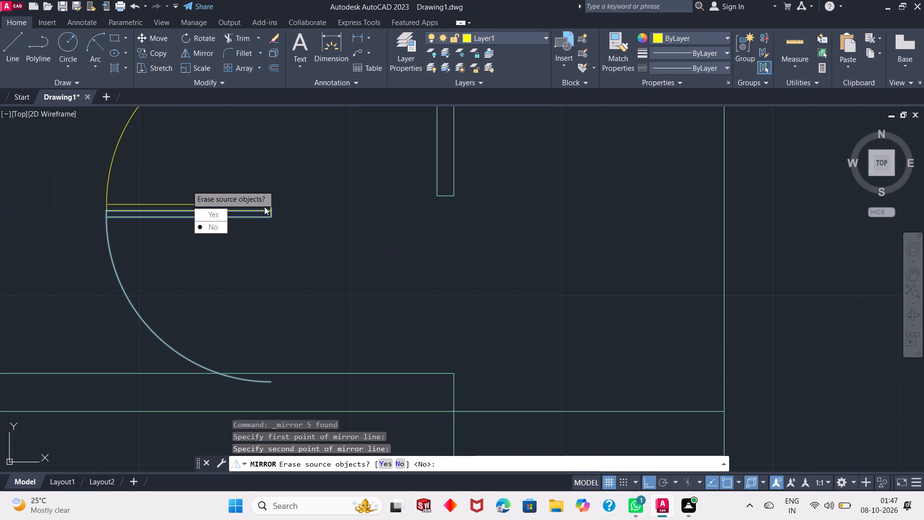
key("Return")
key("Escape")
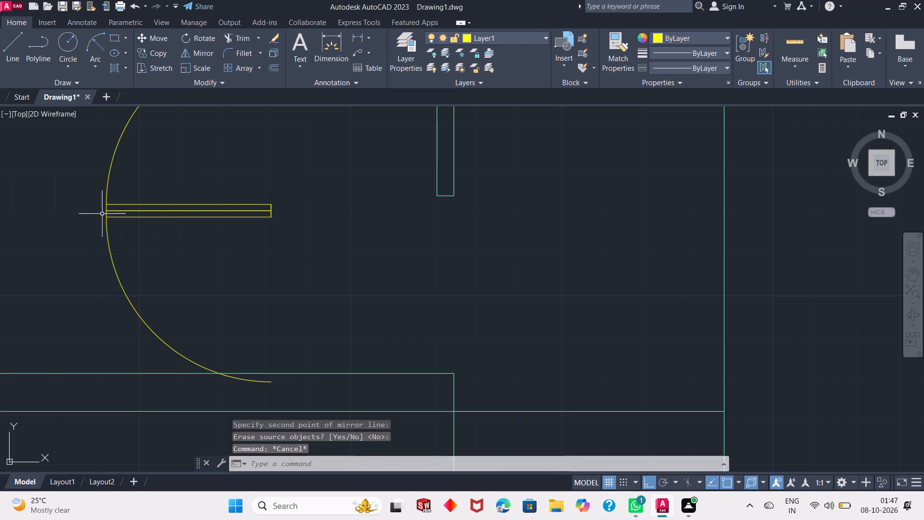
Delete the original door's lower leaf line, leaf end and swing arc, leaving the mirrored copy above.
left_click(282, 211)
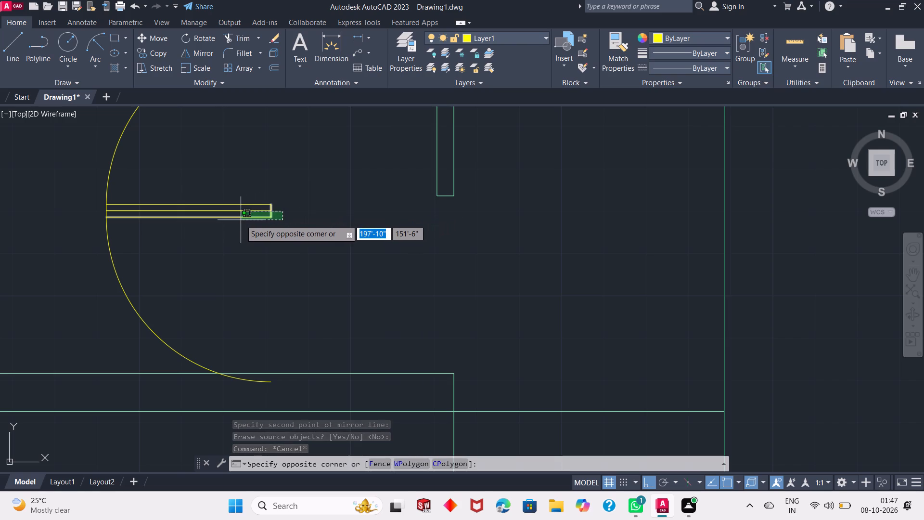
left_click(293, 202)
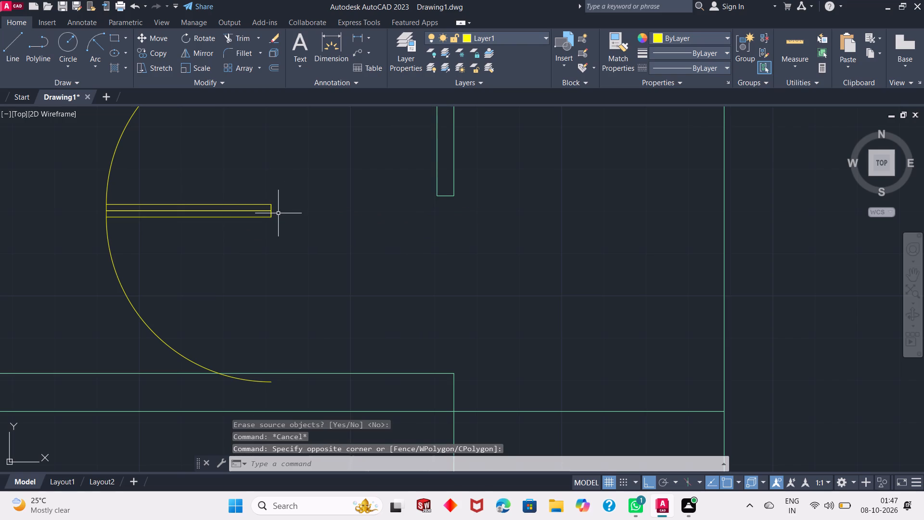
scroll(226, 216, "up", 3)
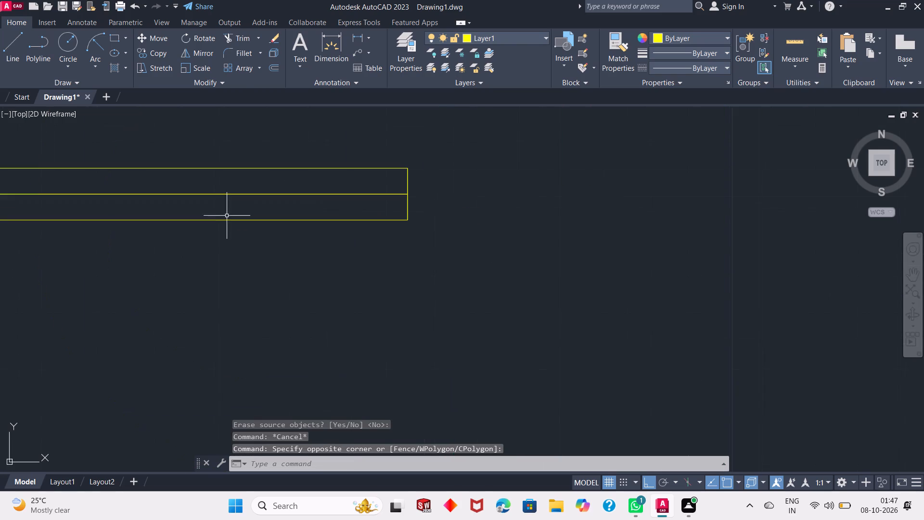
scroll(257, 216, "down", 3)
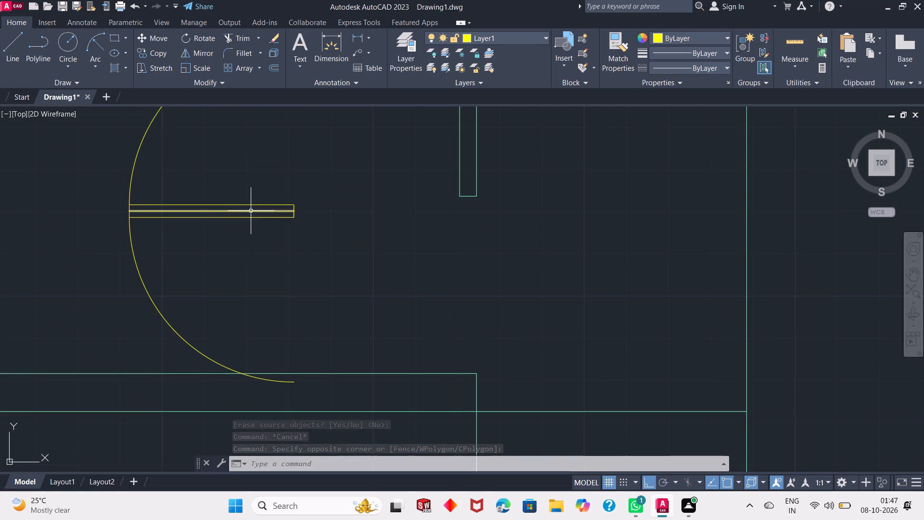
scroll(242, 212, "up", 1)
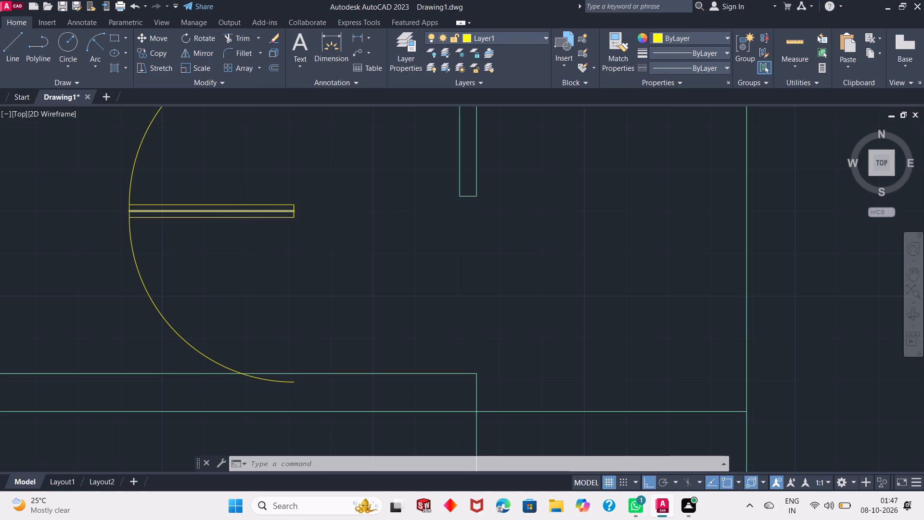
left_click(241, 215)
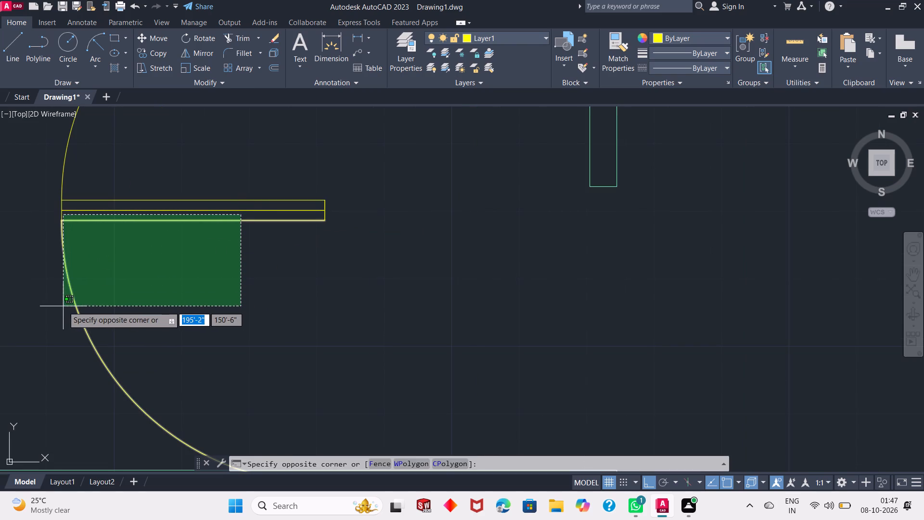
left_click(50, 313)
key("Delete")
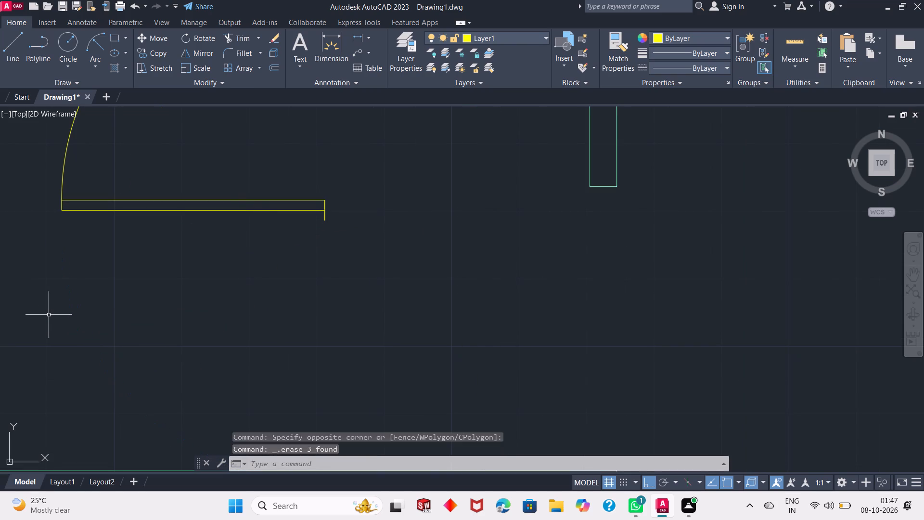
Move the mirrored door from its leaf's lower-right end to the wall corner below the lower opening, with Ortho off.
scroll(222, 300, "up", 2)
scroll(240, 269, "down", 4)
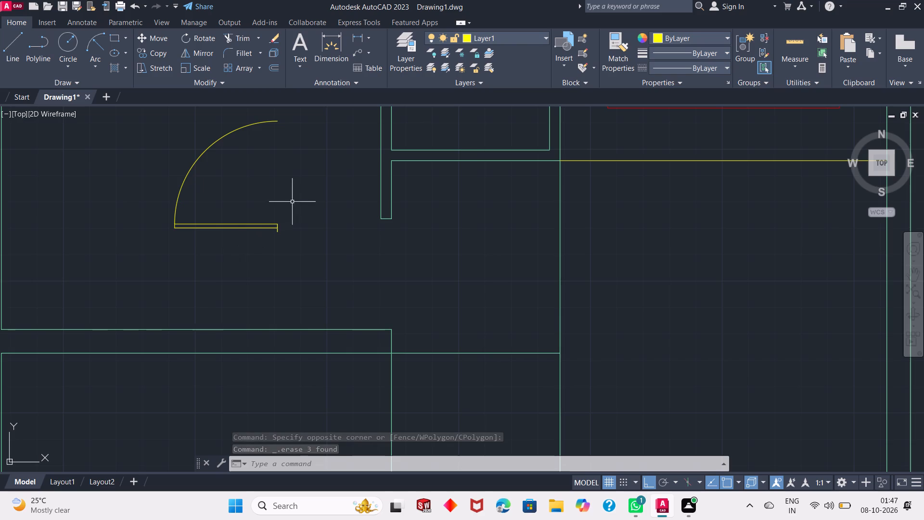
scroll(277, 244, "down", 1)
left_click(295, 153)
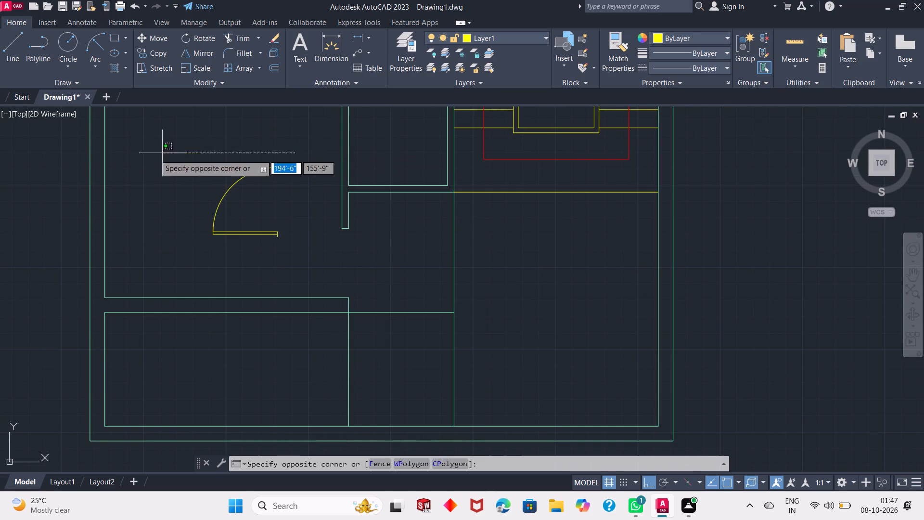
left_click(154, 256)
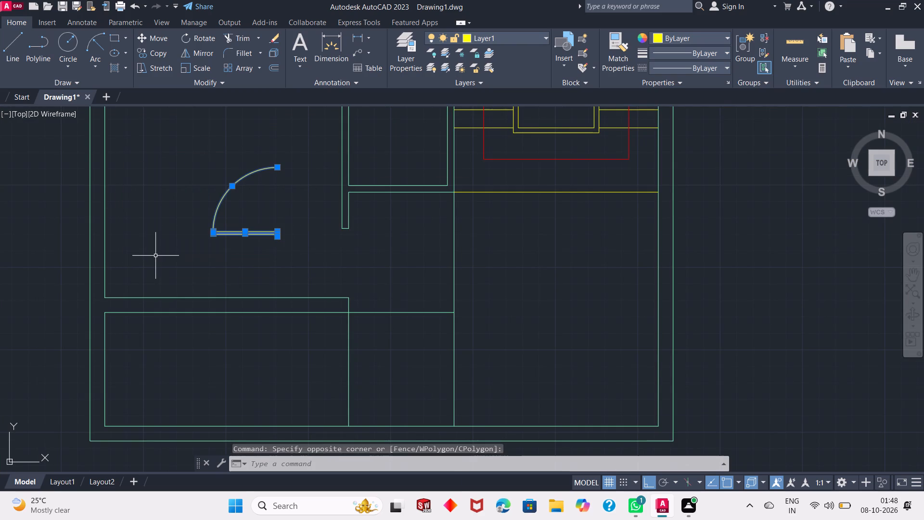
key("p")
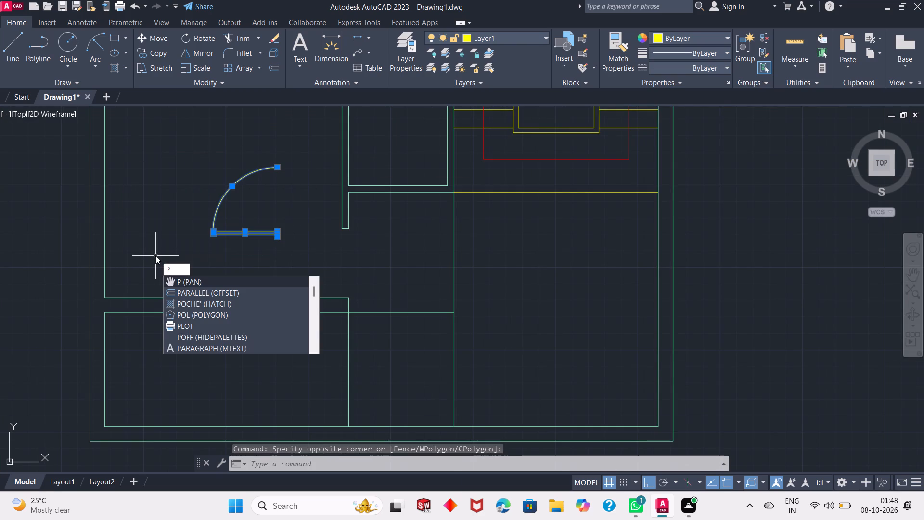
key("BackSpace")
key("m")
key("Return")
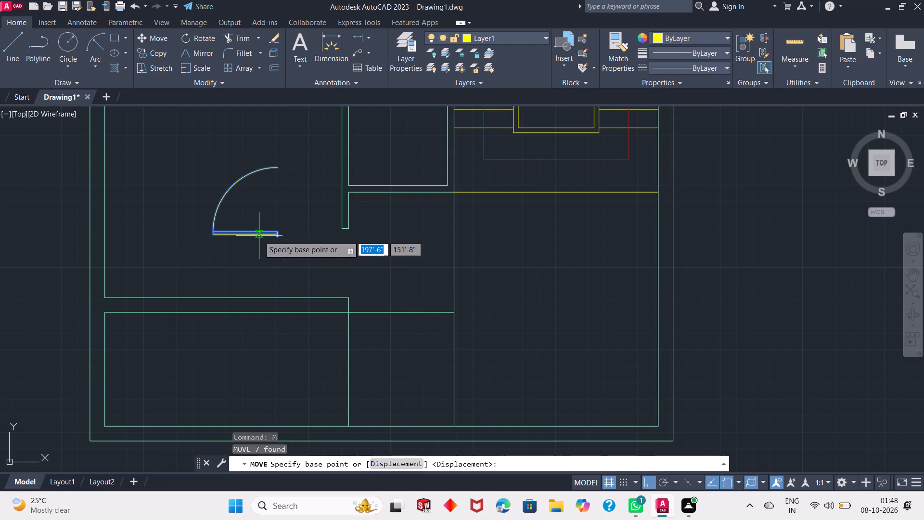
scroll(259, 236, "up", 3)
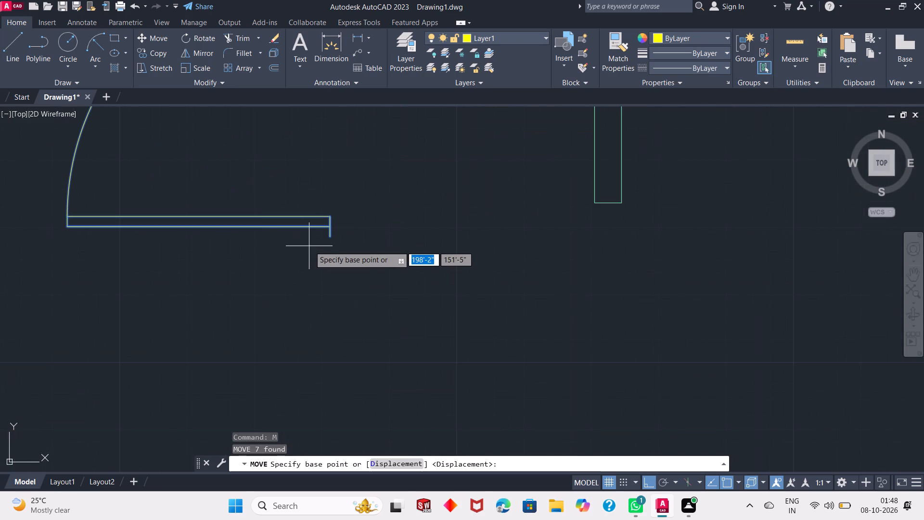
left_click(327, 237)
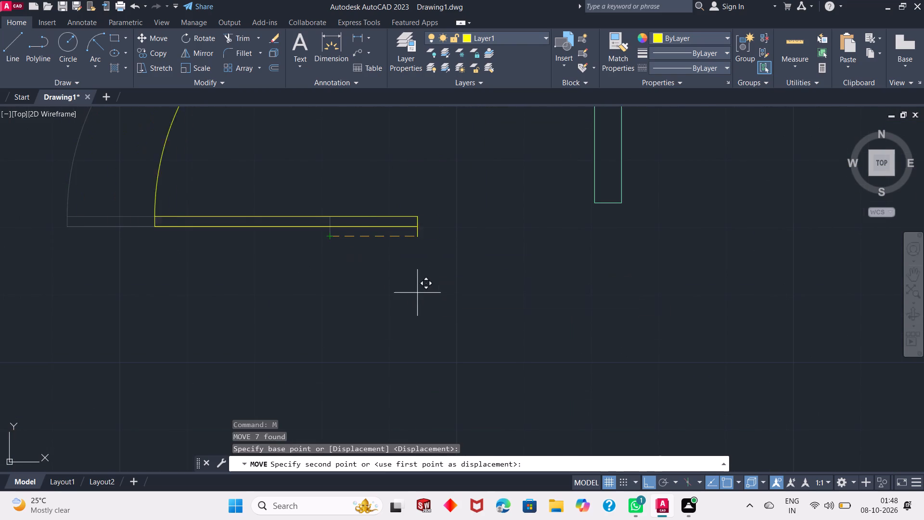
scroll(438, 259, "down", 3)
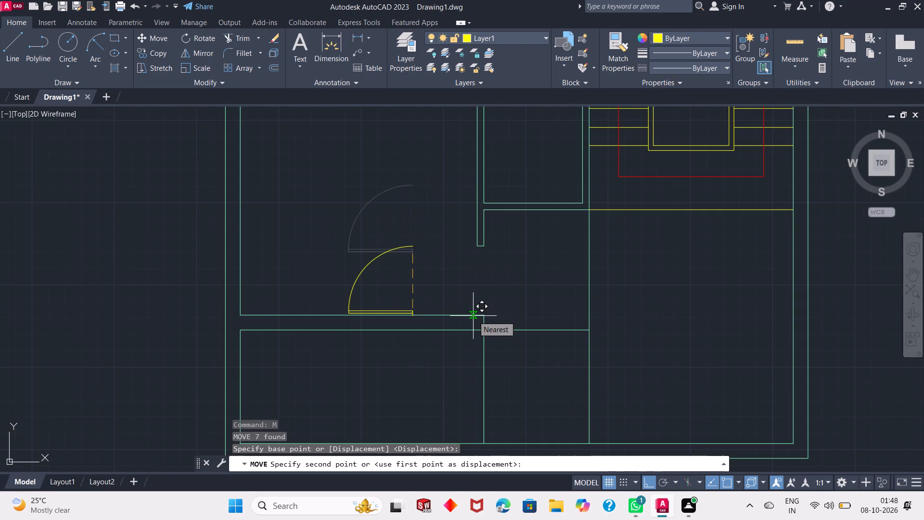
key("F8")
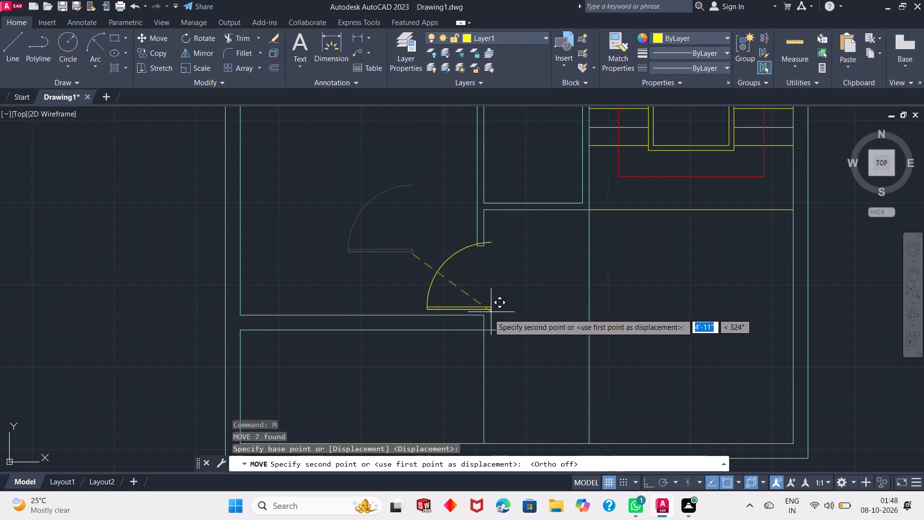
left_click(485, 315)
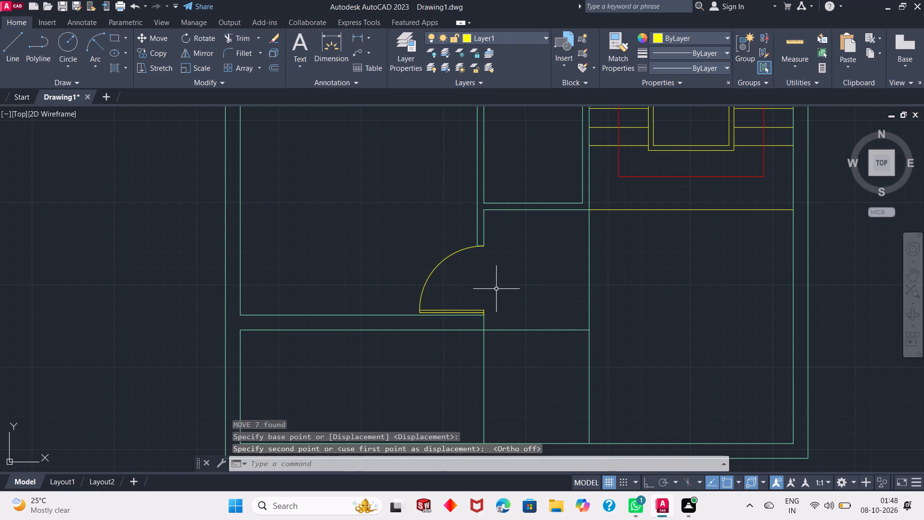
Delete the spare door symbol lying outside the floor plan beside the upper rooms.
scroll(488, 299, "down", 1)
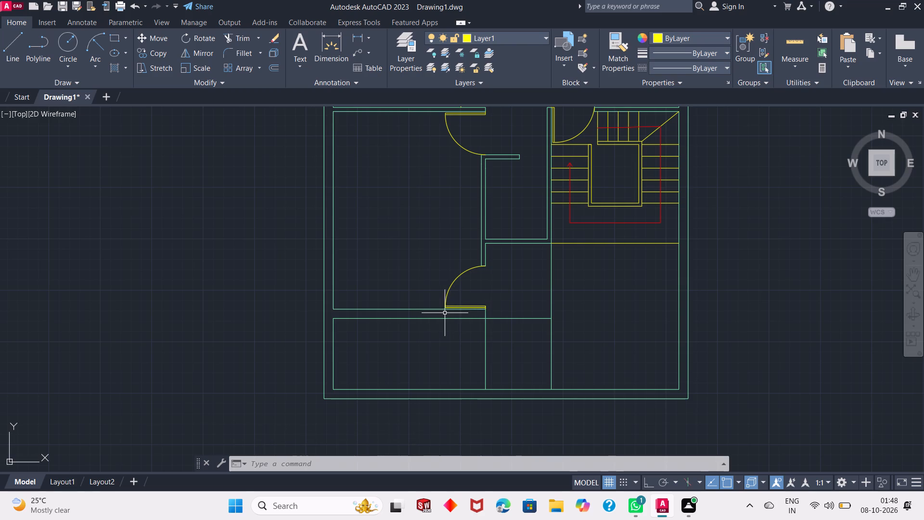
scroll(444, 313, "down", 2)
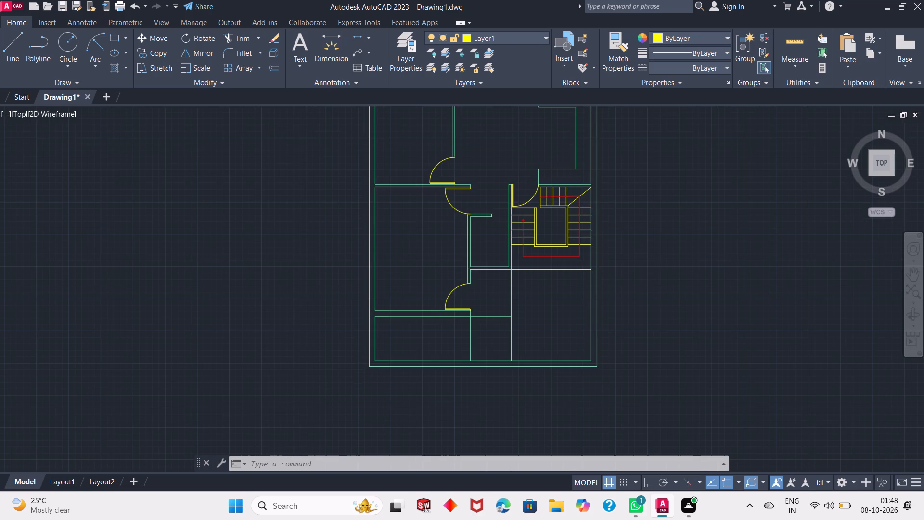
scroll(444, 313, "down", 1)
scroll(500, 185, "up", 1)
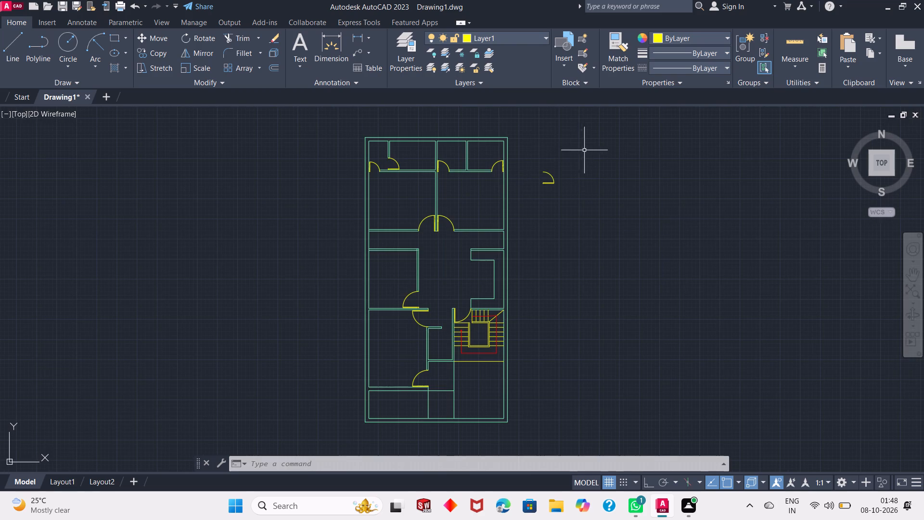
left_click(584, 150)
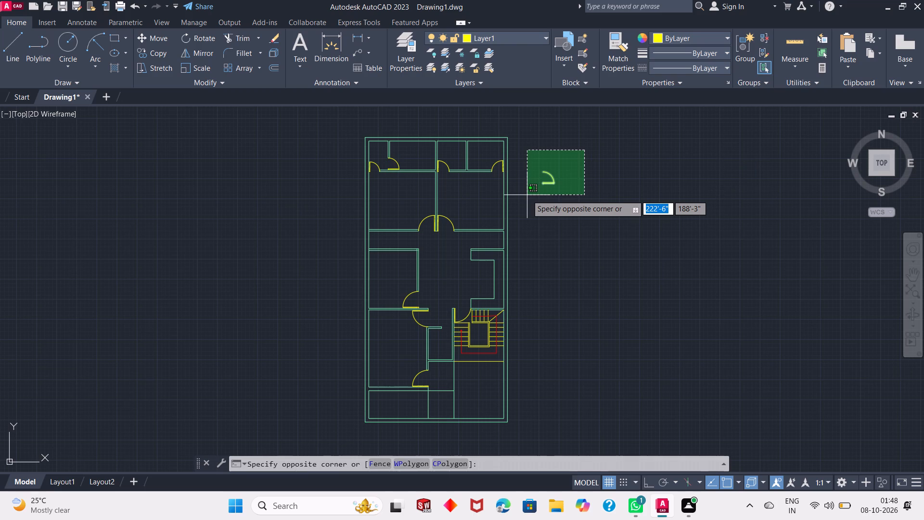
left_click(527, 195)
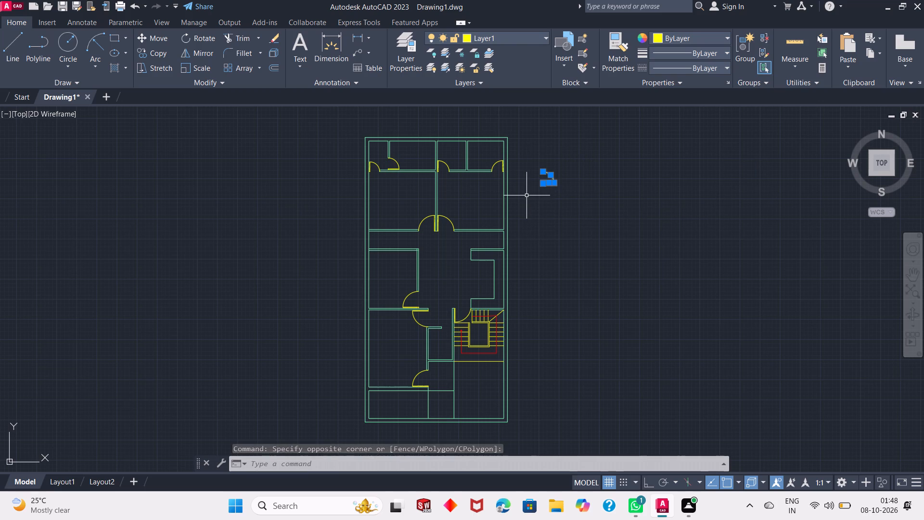
key("Delete")
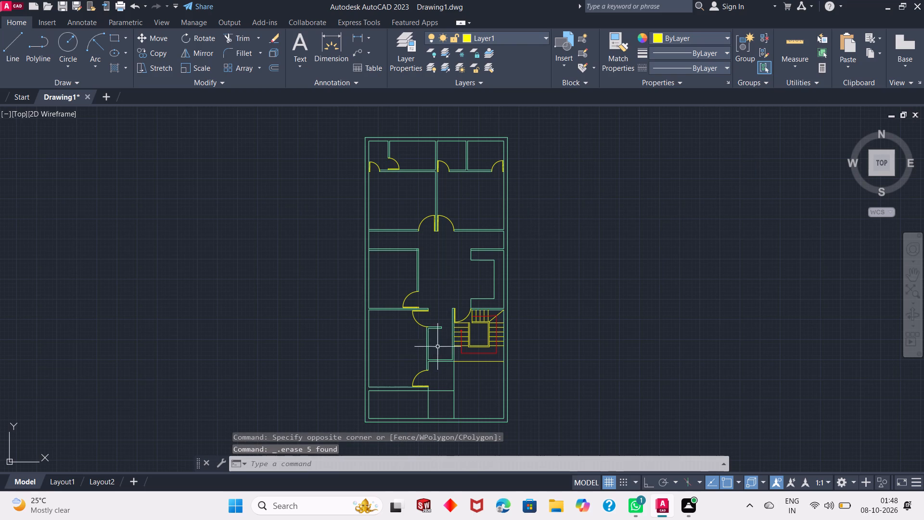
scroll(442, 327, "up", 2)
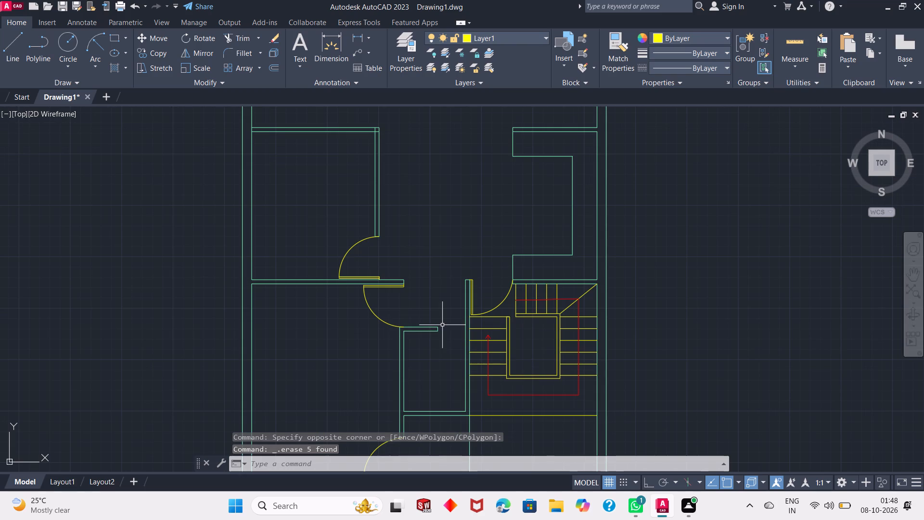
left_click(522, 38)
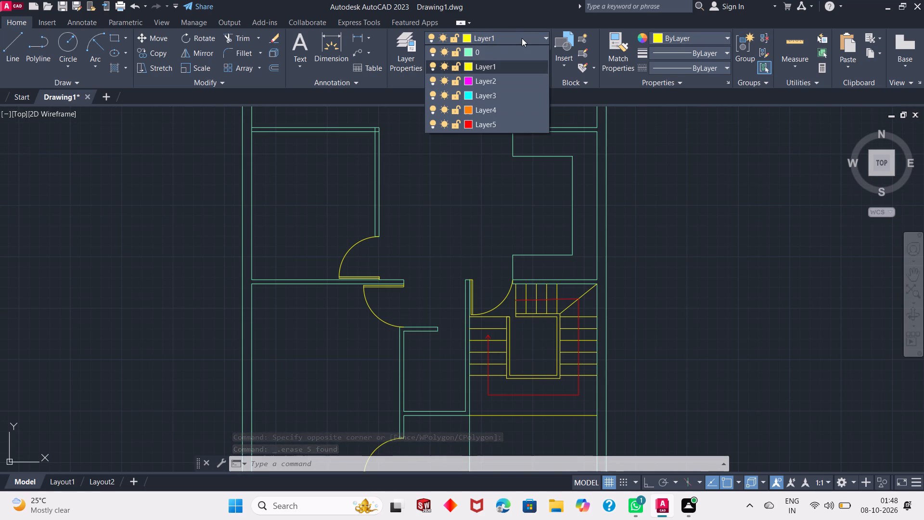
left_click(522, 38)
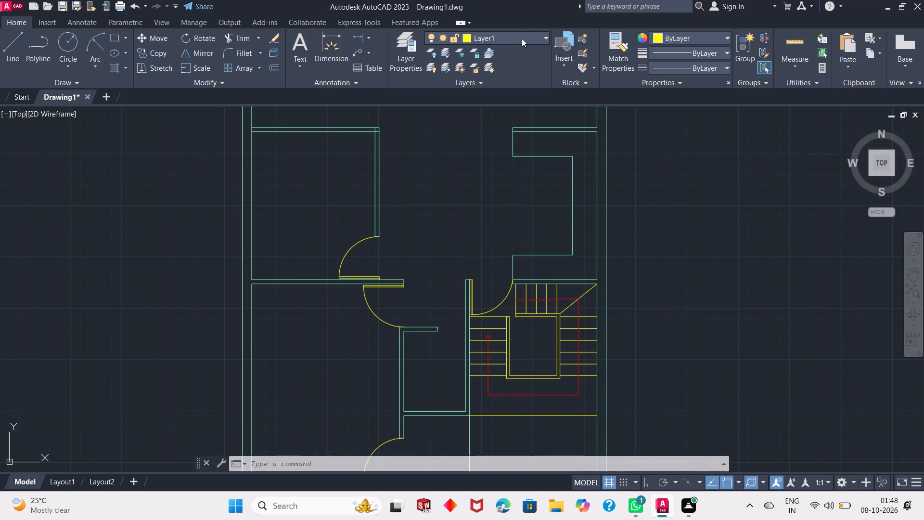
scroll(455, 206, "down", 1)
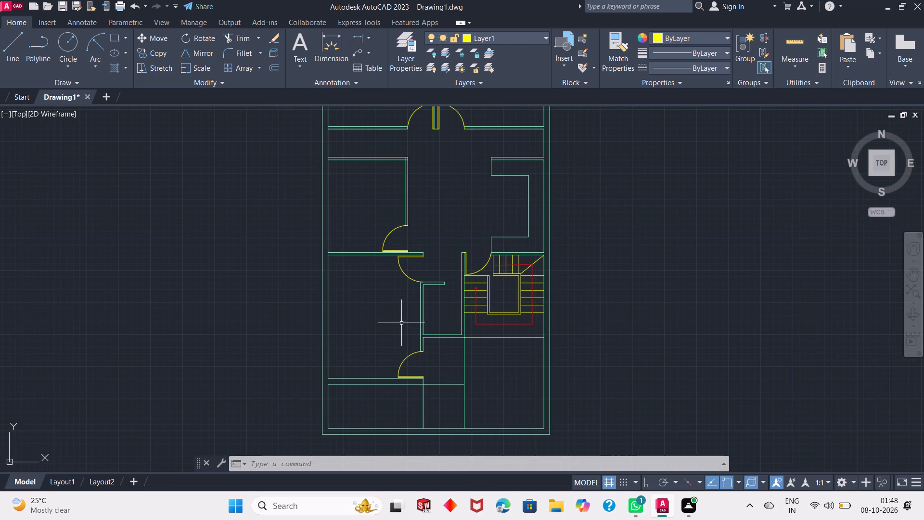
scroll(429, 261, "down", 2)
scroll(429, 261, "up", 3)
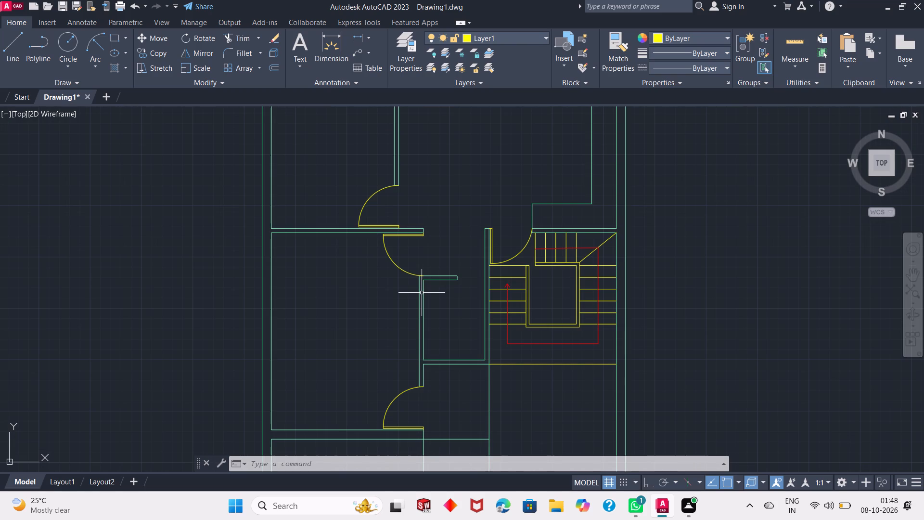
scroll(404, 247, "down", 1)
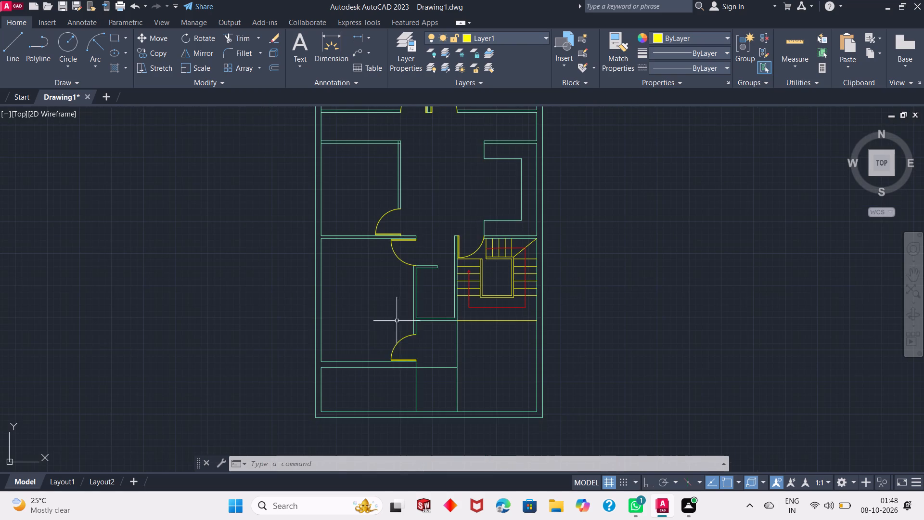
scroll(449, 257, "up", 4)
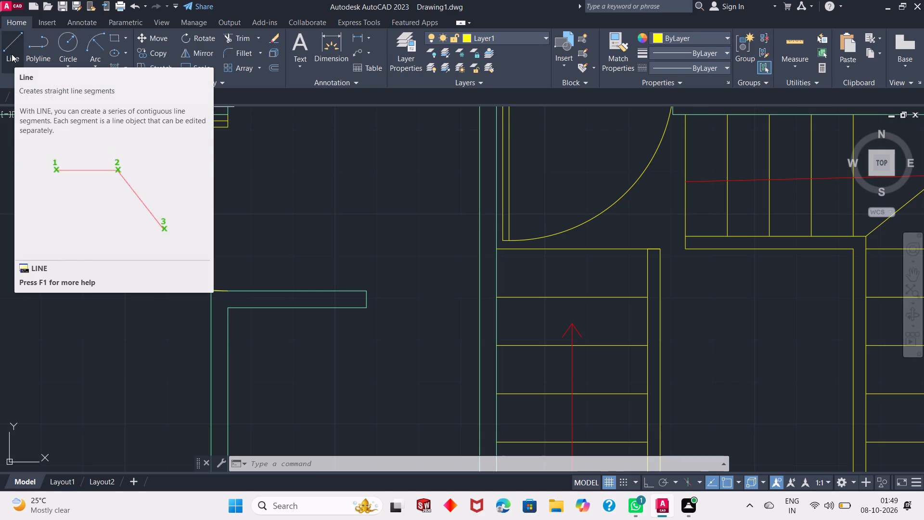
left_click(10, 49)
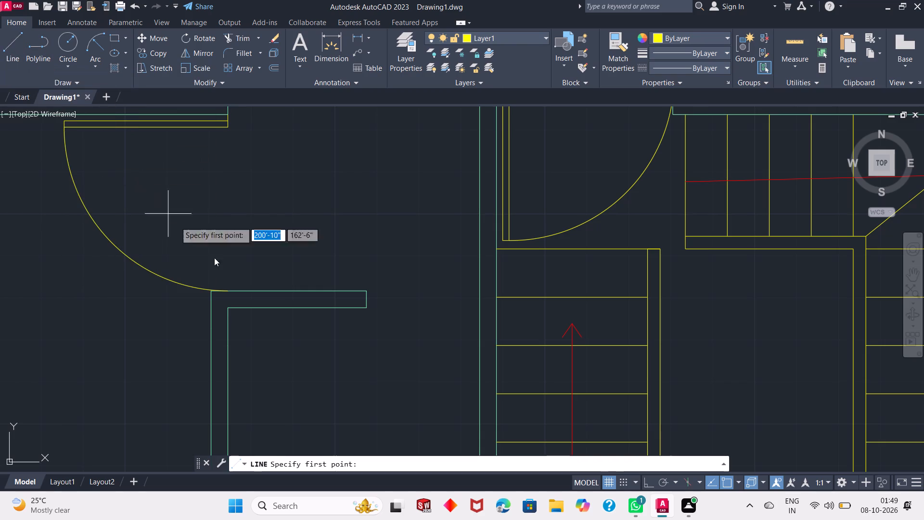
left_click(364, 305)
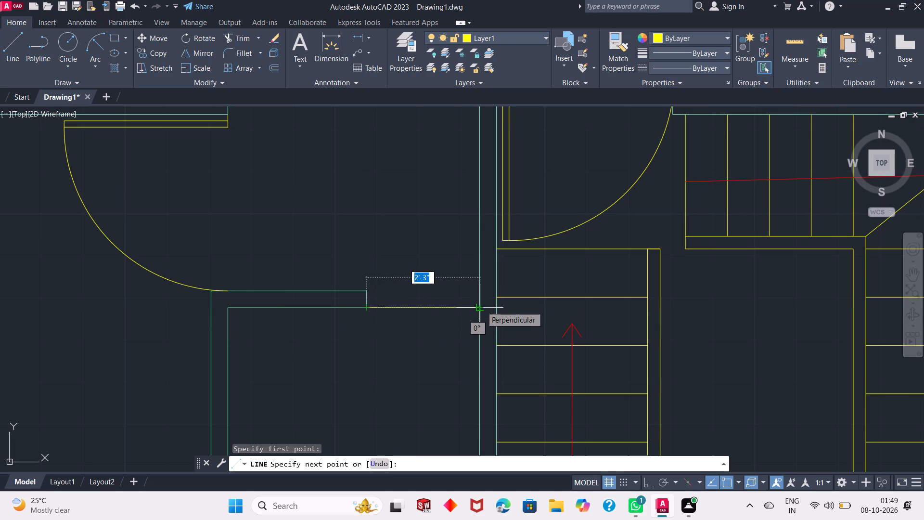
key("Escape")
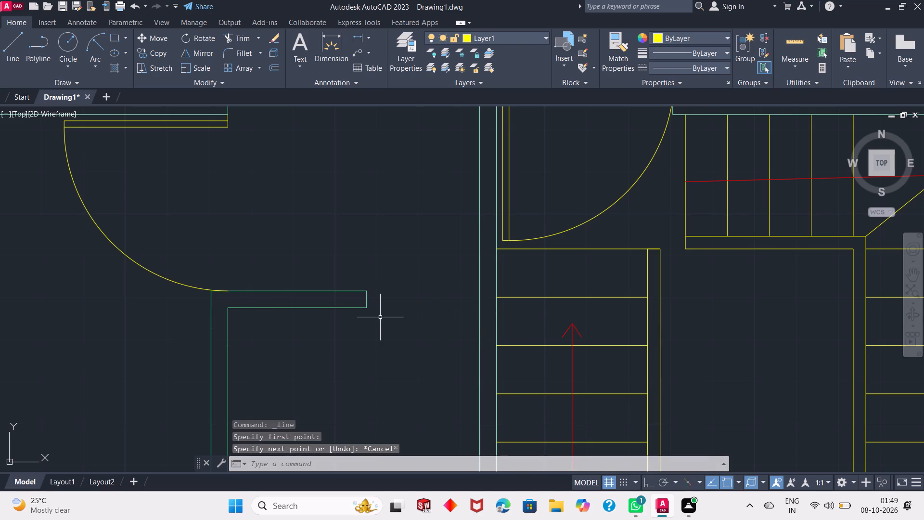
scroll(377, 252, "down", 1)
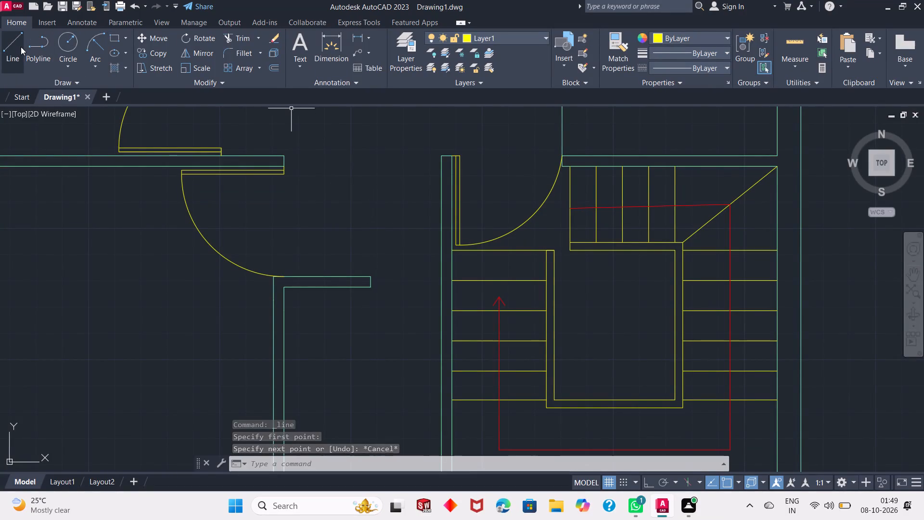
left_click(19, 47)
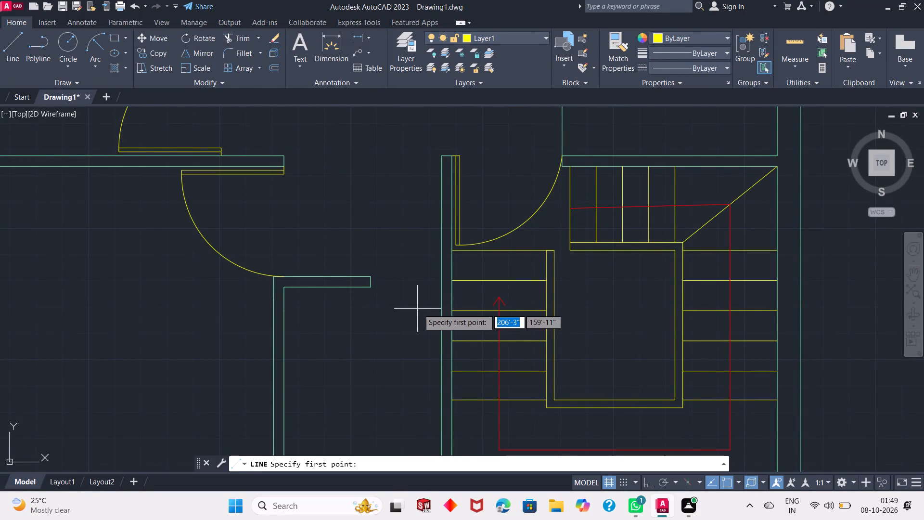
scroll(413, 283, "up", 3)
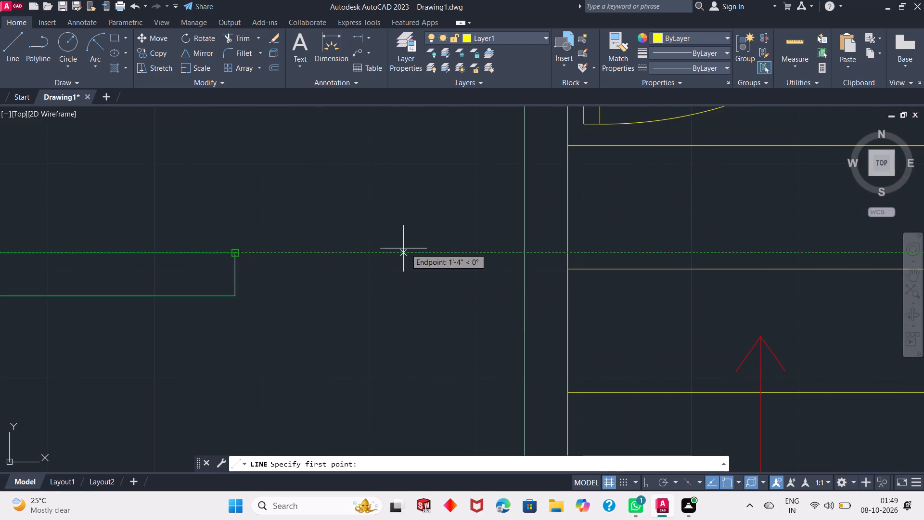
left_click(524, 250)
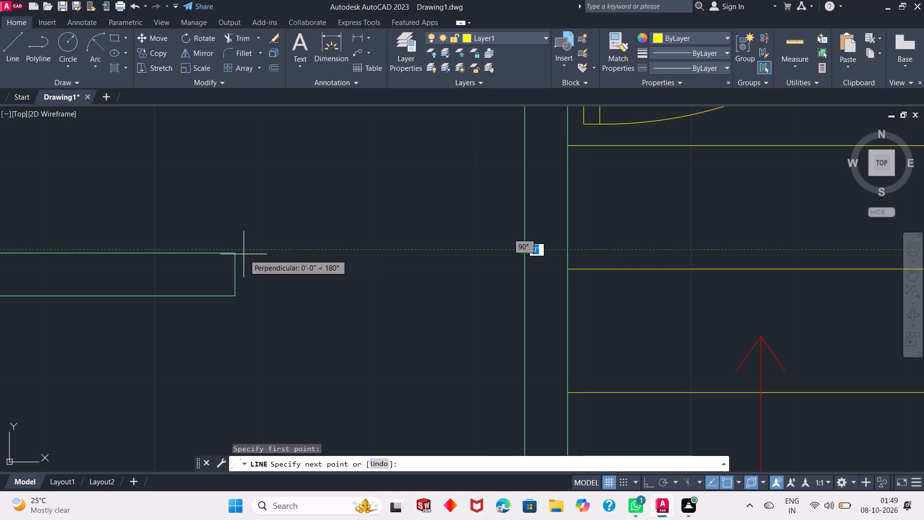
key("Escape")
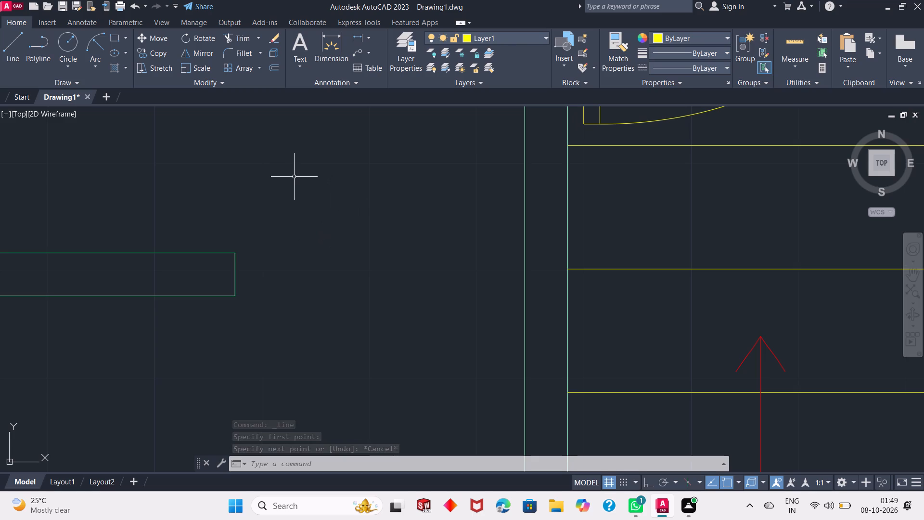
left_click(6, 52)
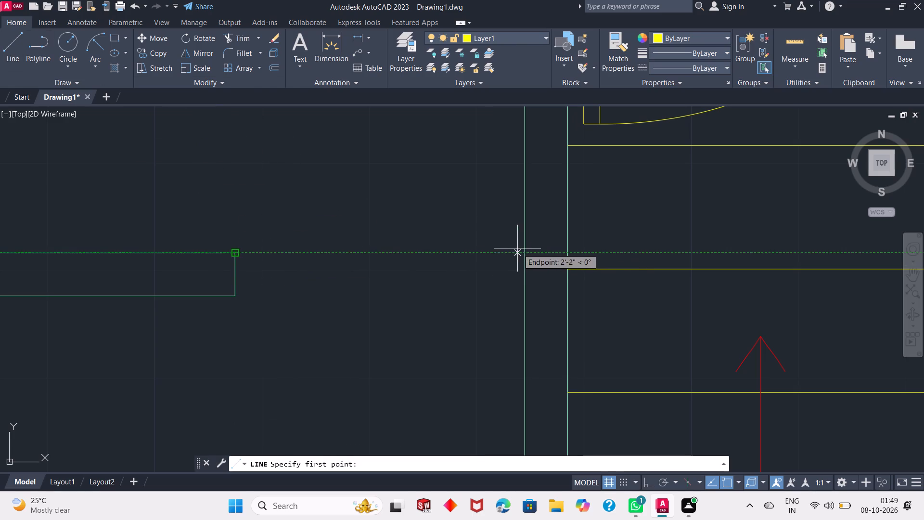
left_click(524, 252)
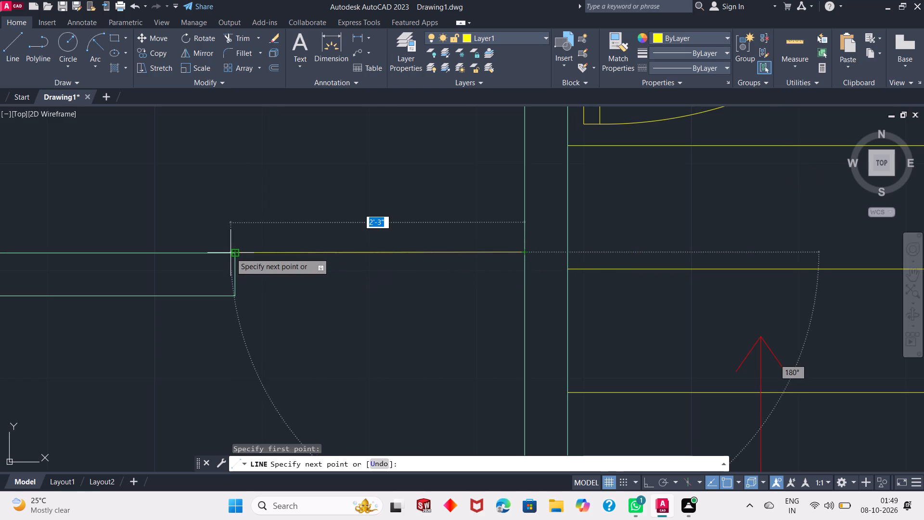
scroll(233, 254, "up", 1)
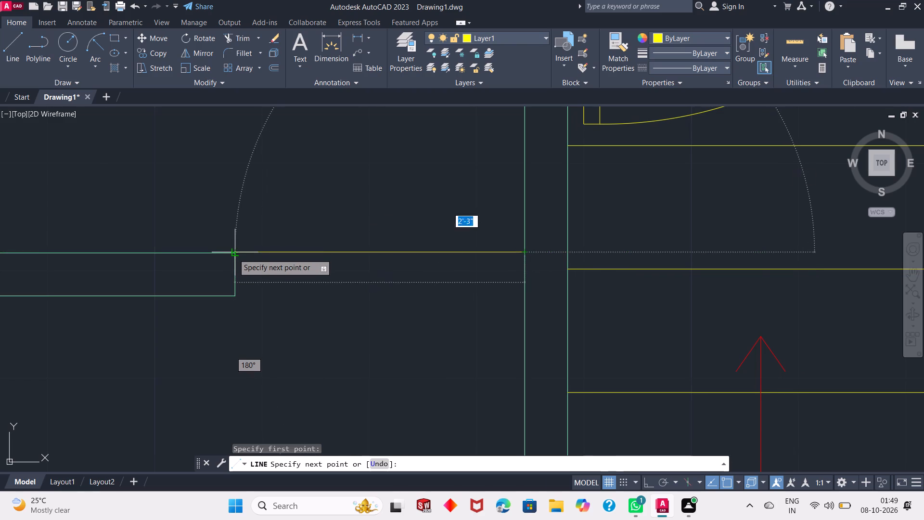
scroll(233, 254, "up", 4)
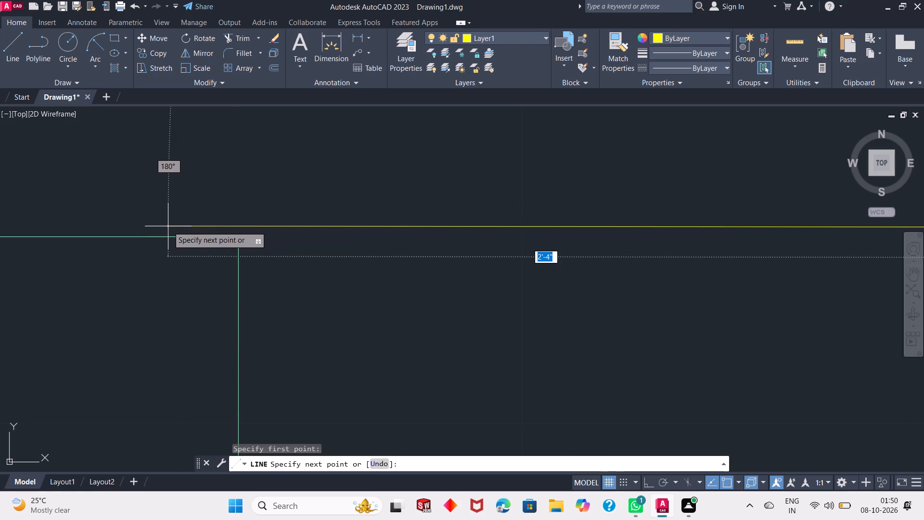
Turn on Ortho mode.
key("F8")
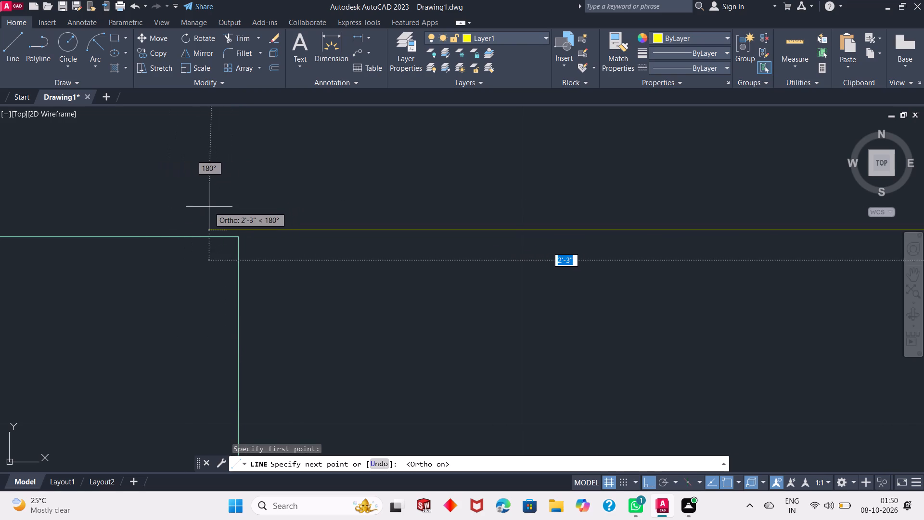
key("Escape")
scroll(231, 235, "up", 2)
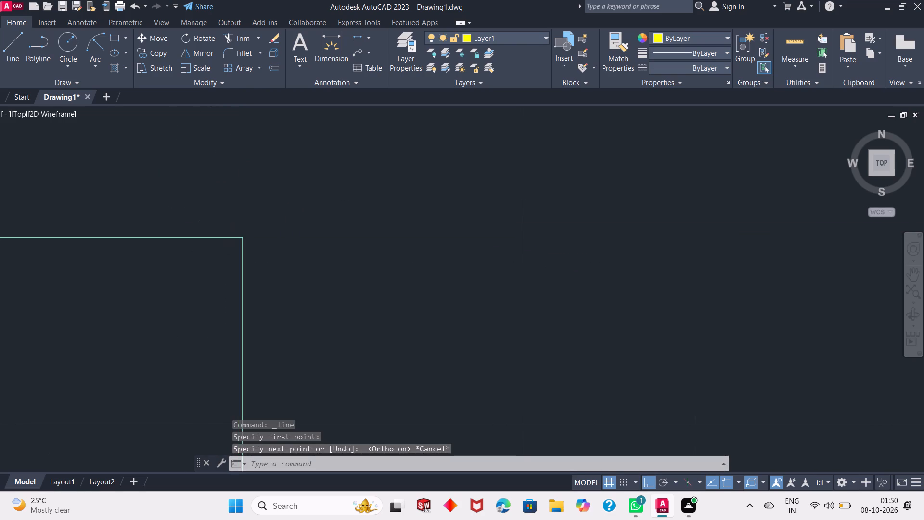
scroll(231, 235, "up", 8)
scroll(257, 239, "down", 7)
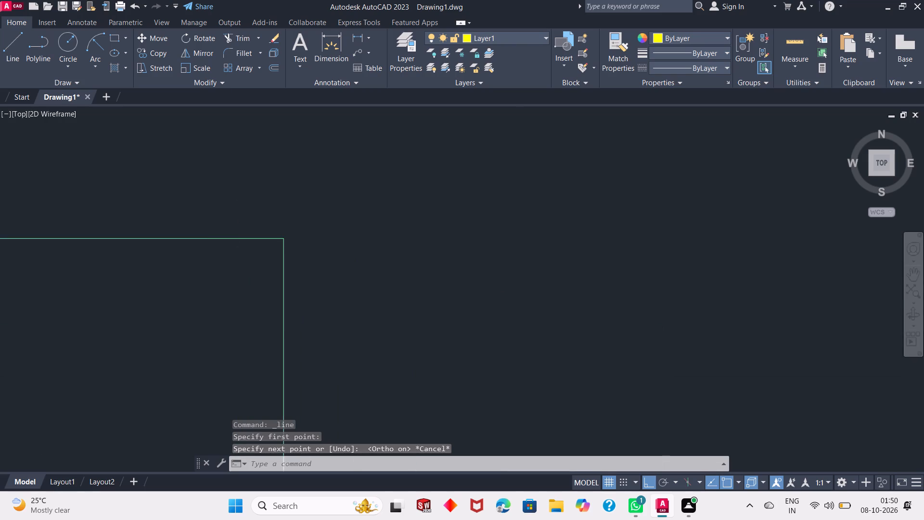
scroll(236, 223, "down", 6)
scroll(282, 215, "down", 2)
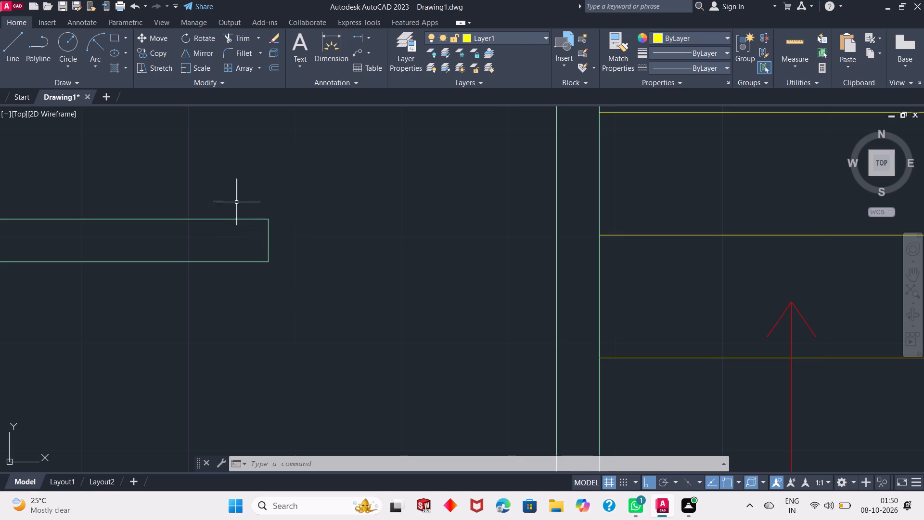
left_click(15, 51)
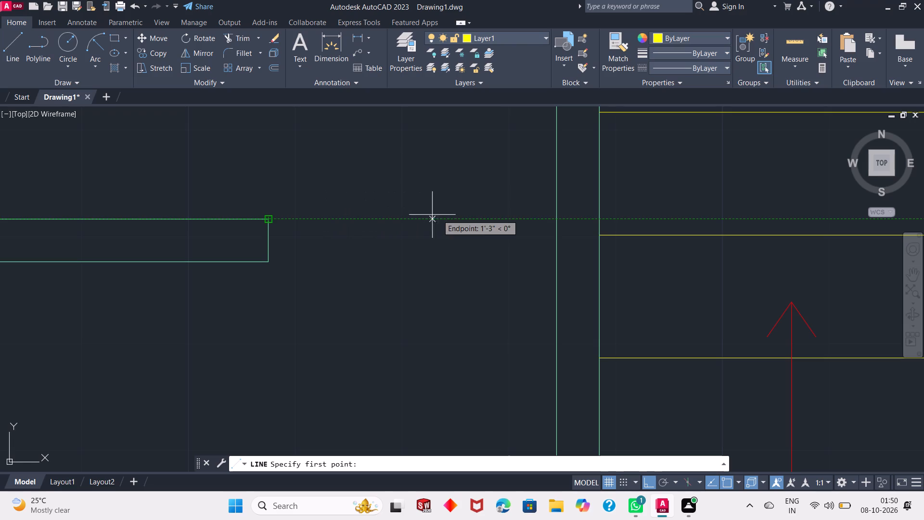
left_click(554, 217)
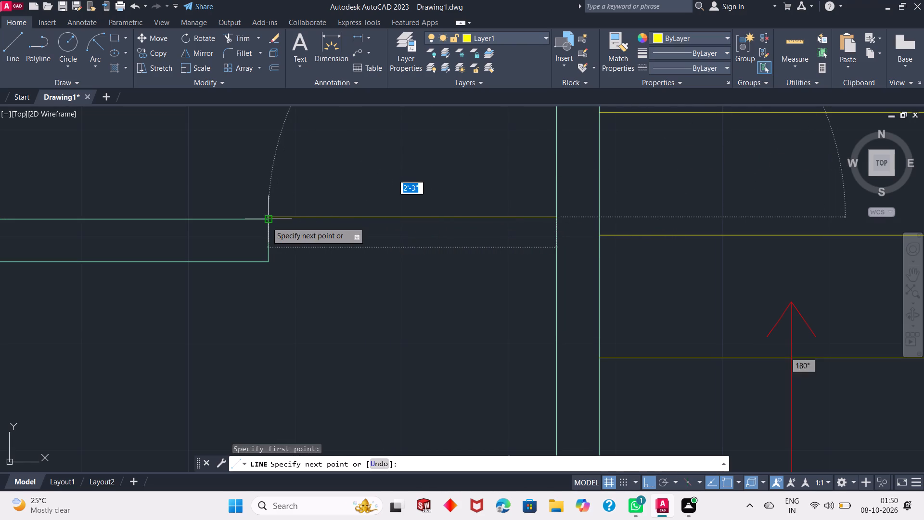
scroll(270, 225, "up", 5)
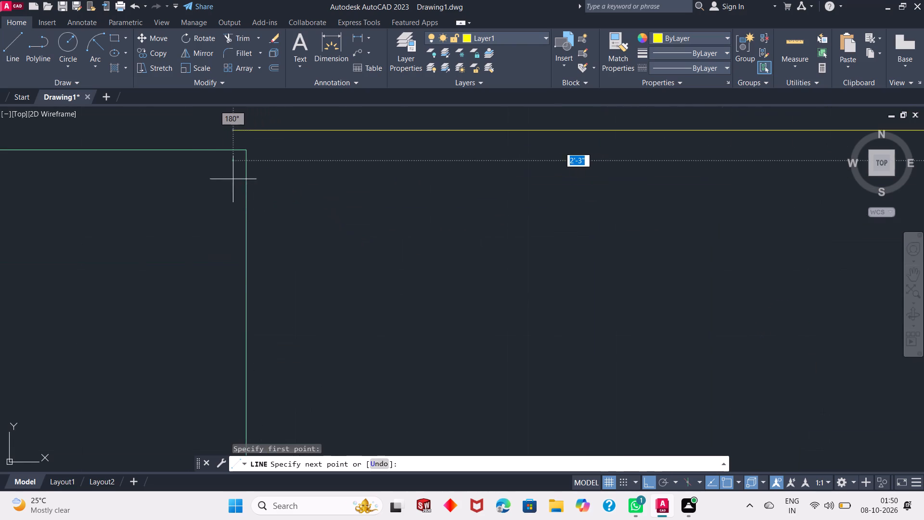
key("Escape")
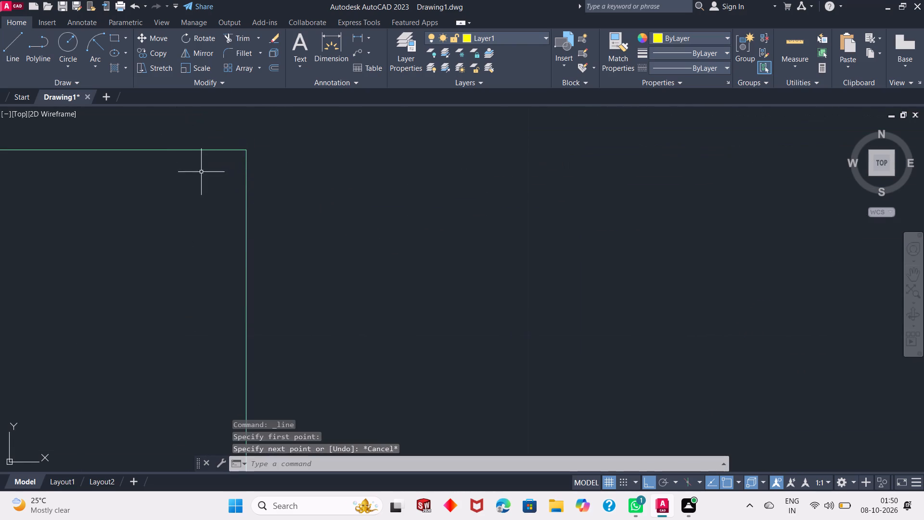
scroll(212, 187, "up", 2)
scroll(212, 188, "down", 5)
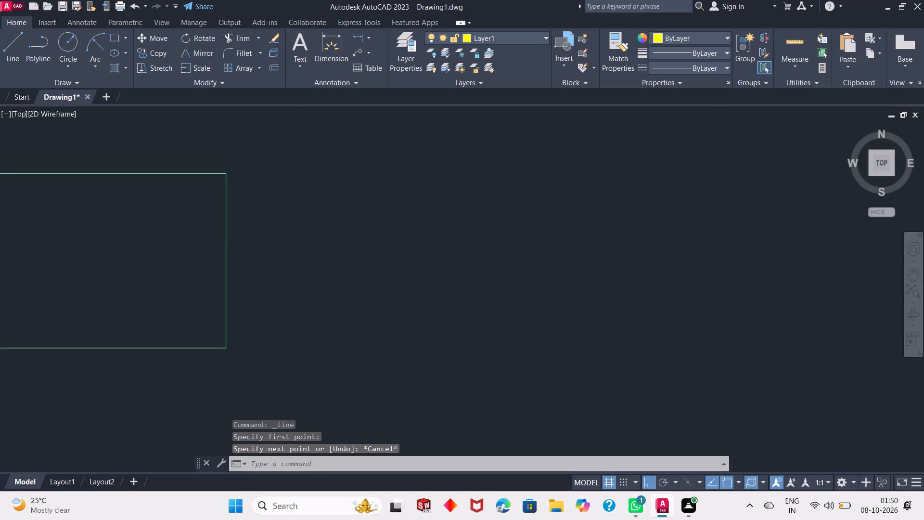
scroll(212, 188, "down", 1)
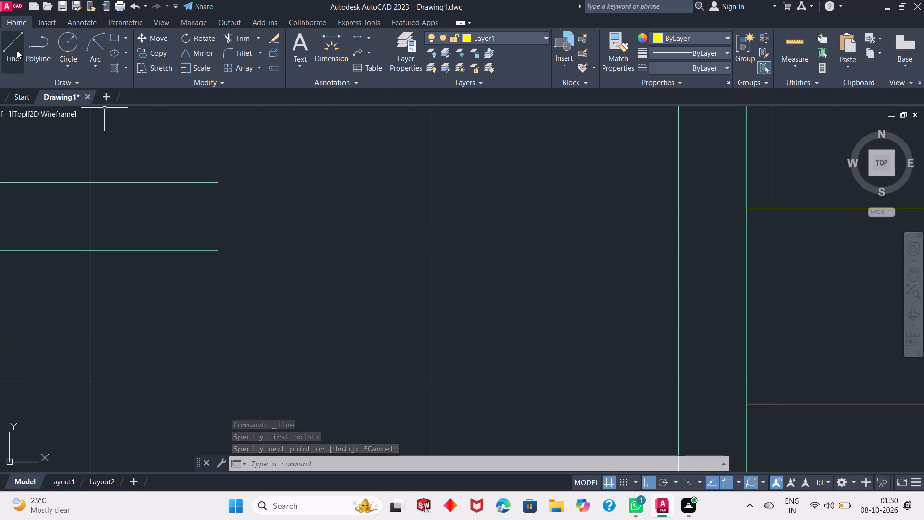
Draw a horizontal guide line about 2'-3" long from the wall end's upper corner across the opening to the vertical wall.
left_click(17, 51)
left_click(216, 185)
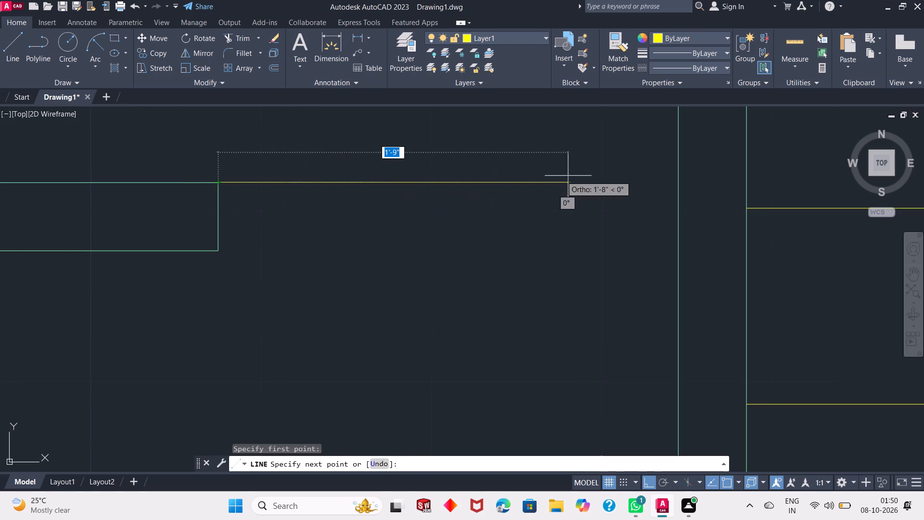
left_click(676, 184)
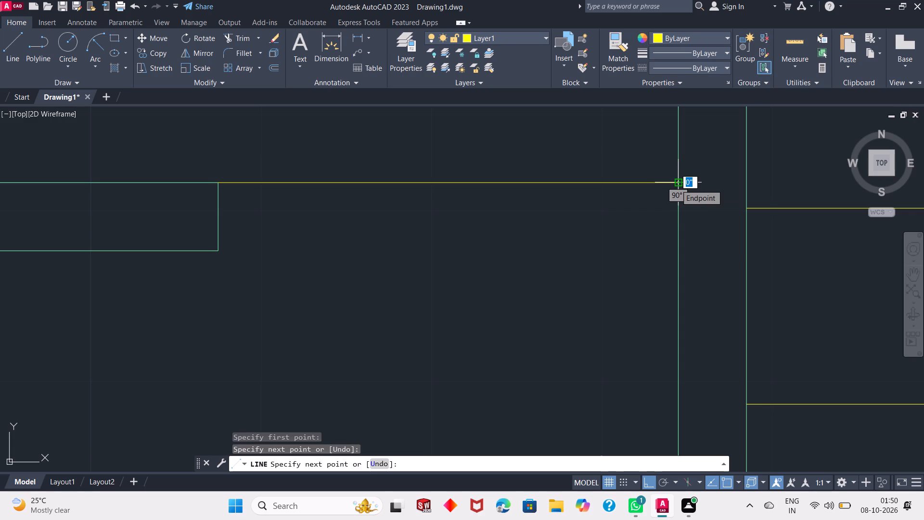
key("Escape")
Draw a horizontal line about 4" long across the vertical wall's thickness, starting from the guide line's end.
key("space")
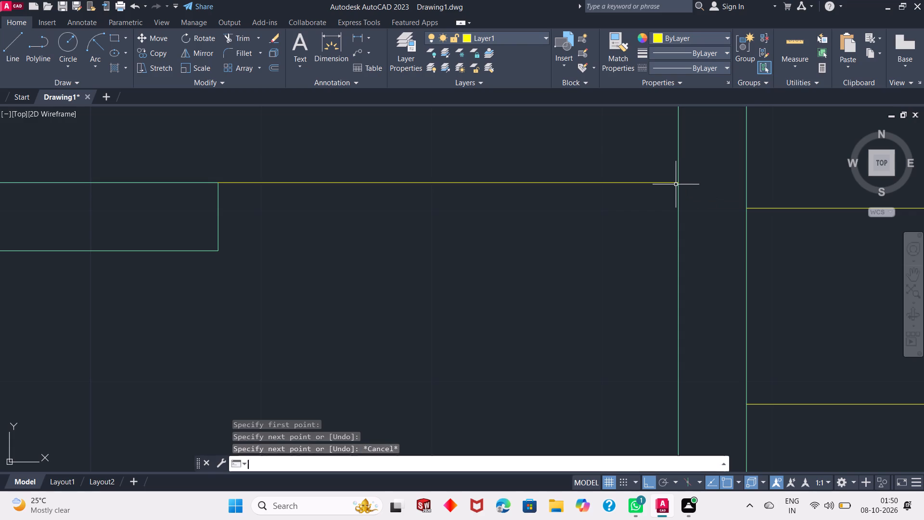
left_click(676, 184)
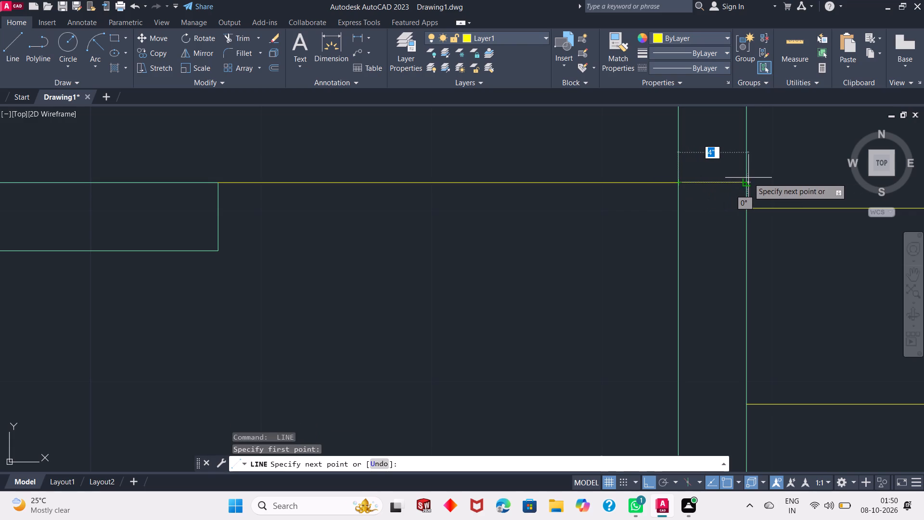
left_click(747, 182)
key("Escape")
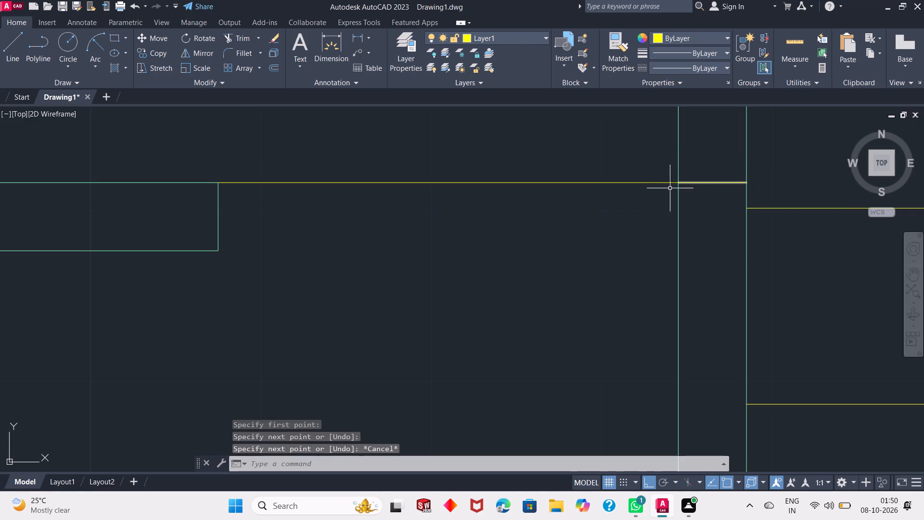
Delete the horizontal guide line spanning the opening, keeping the short line across the wall.
left_click(615, 163)
left_click(577, 192)
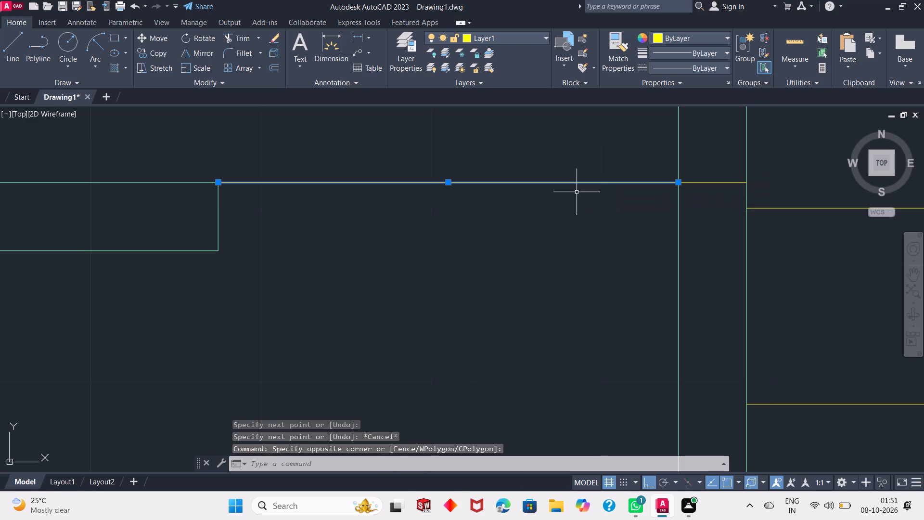
key("Delete")
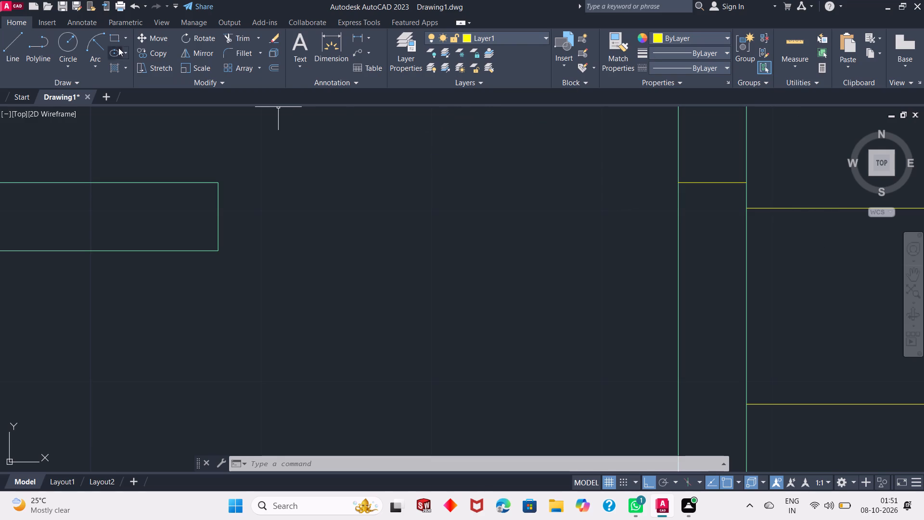
Draw a 3" horizontal line into the opening from the short line's end on the vertical wall's face.
left_click(9, 50)
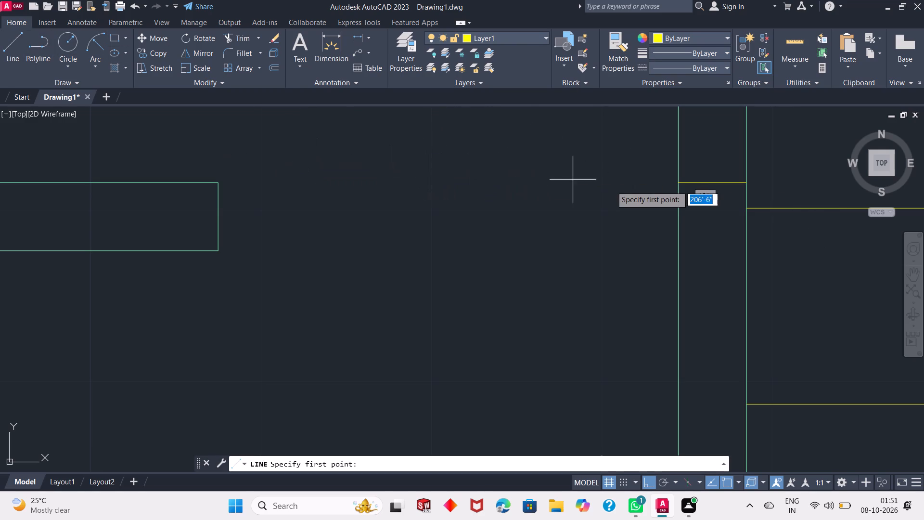
left_click(679, 181)
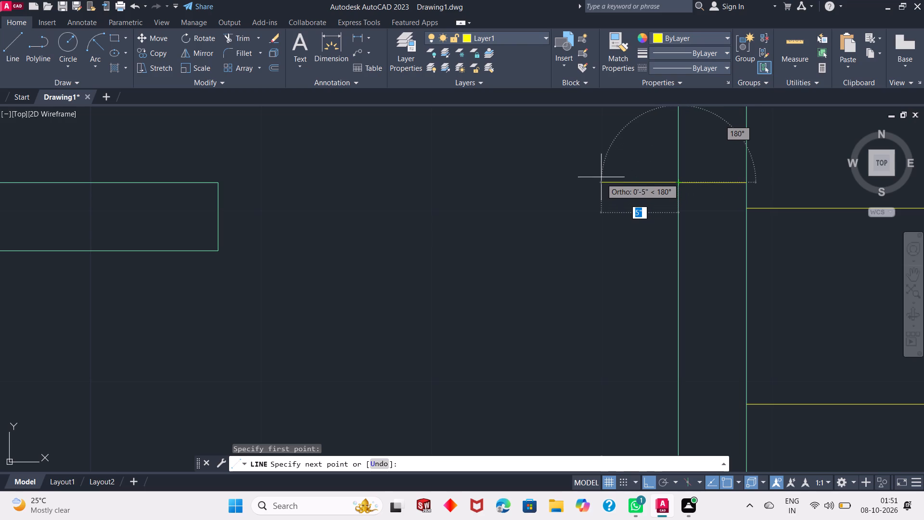
key("3")
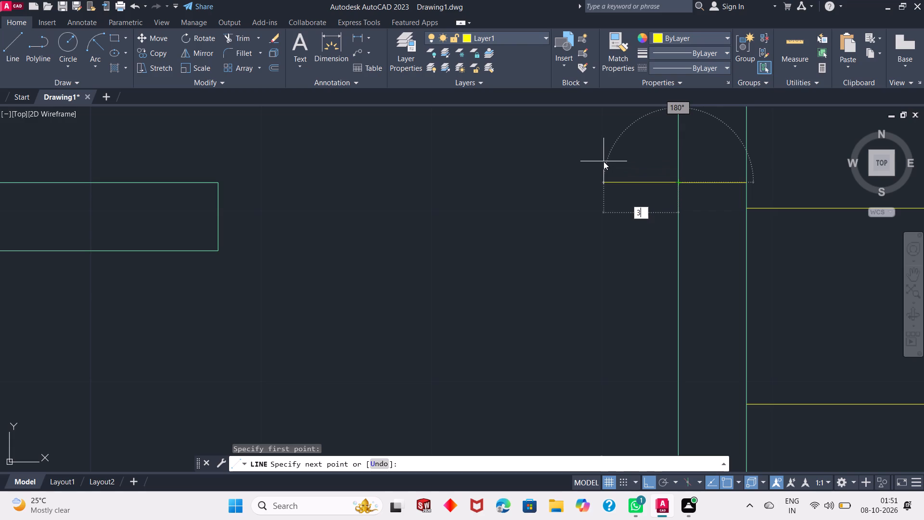
key("Escape")
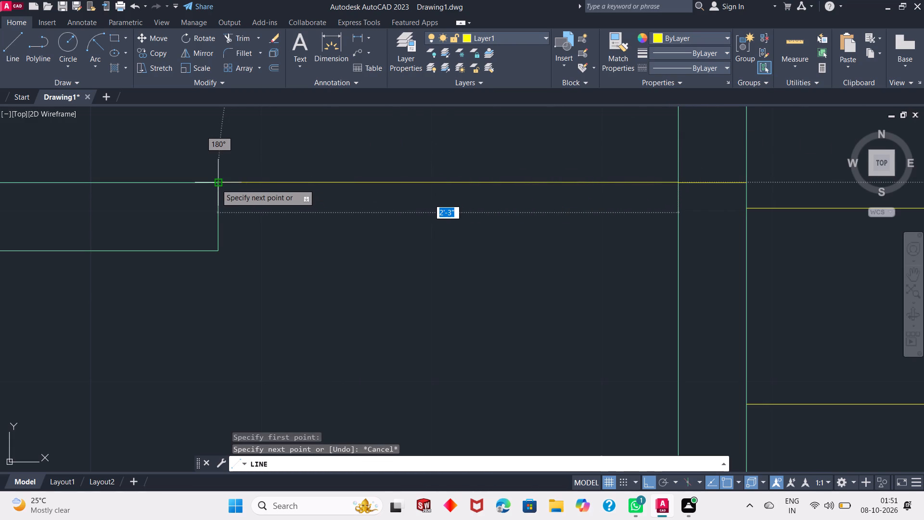
type("3\"")
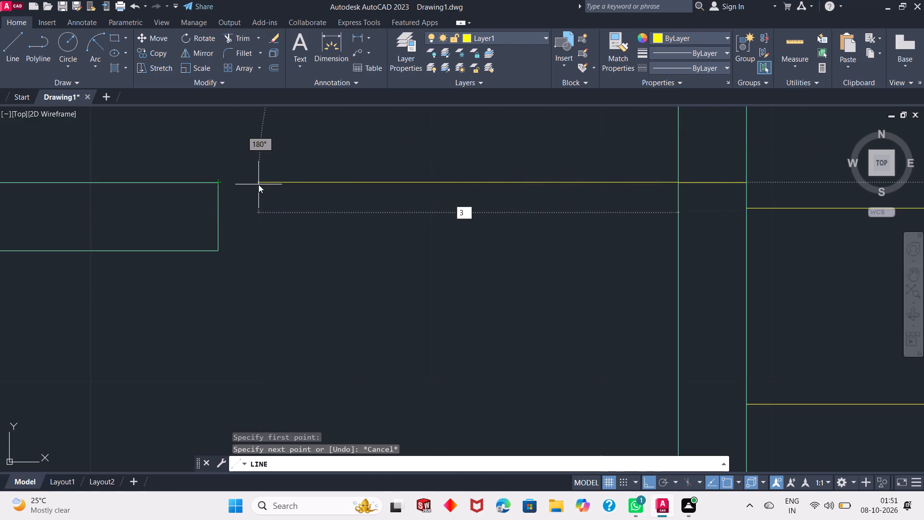
key("Return")
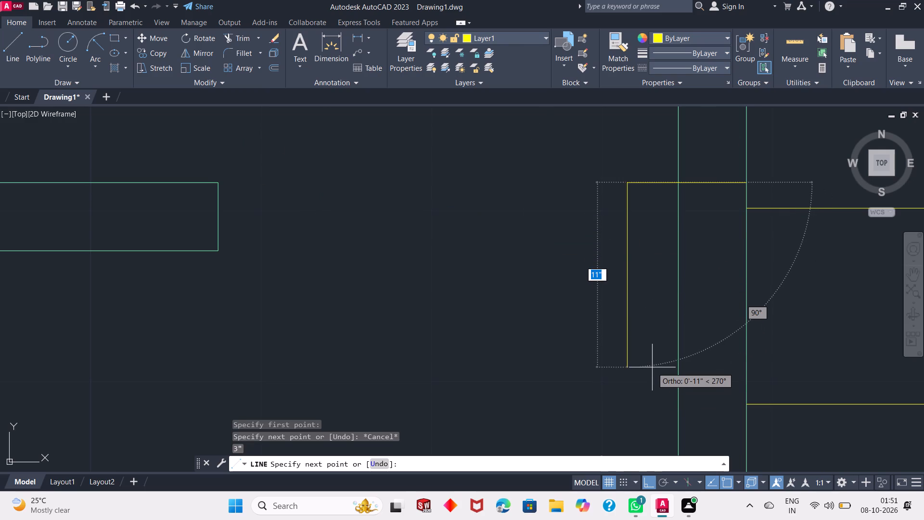
Continue with a 2' line down, a short line across to the 3" line's midpoint alignment, and a line back up, forming the door leaf.
type("2'")
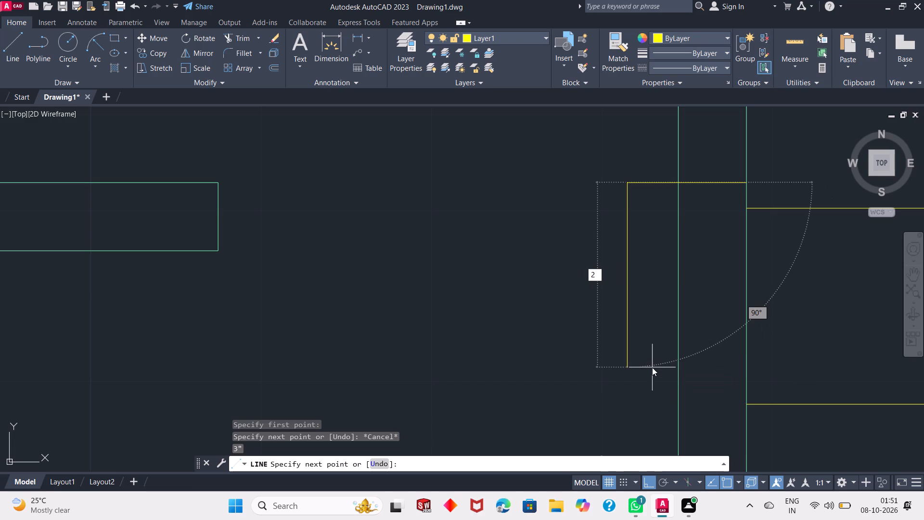
key("Return")
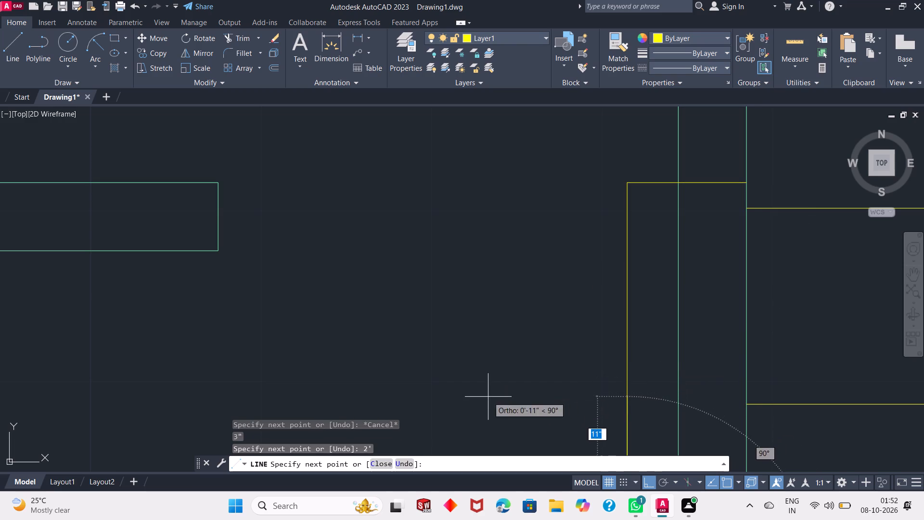
scroll(550, 257, "down", 3)
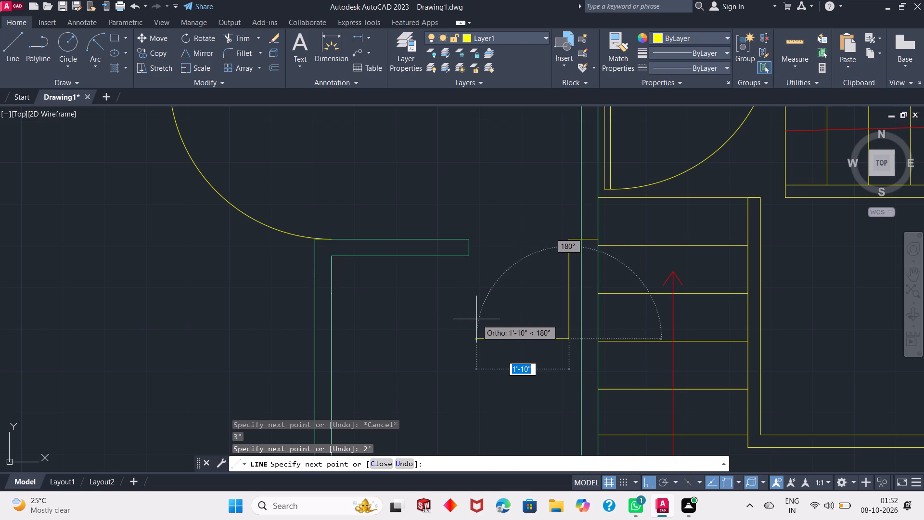
scroll(613, 299, "up", 2)
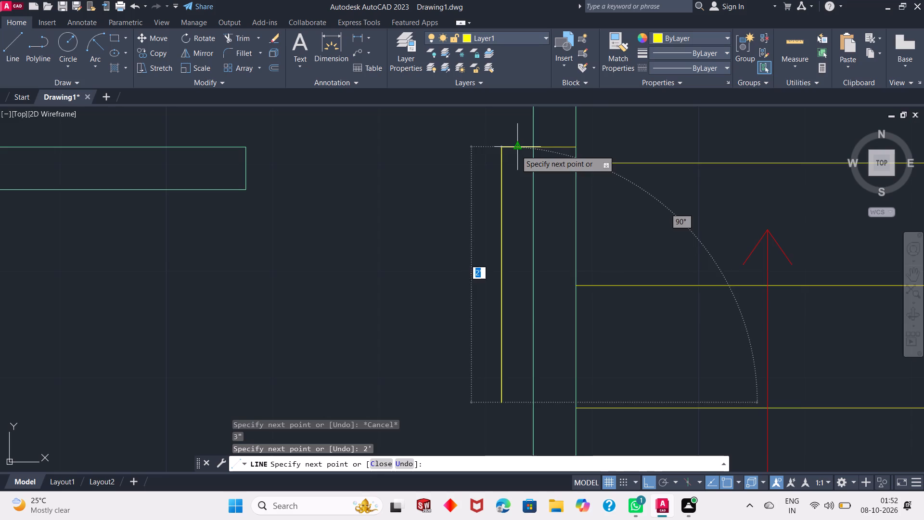
left_click(519, 404)
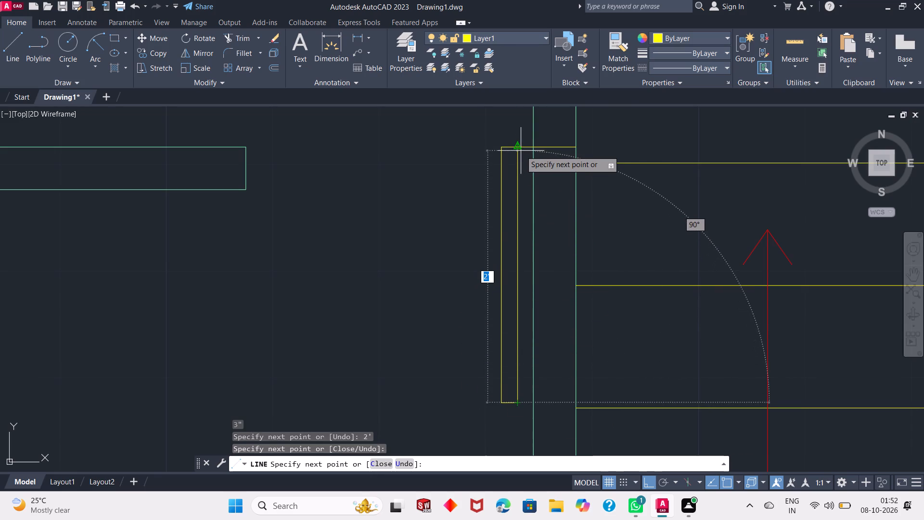
left_click(521, 150)
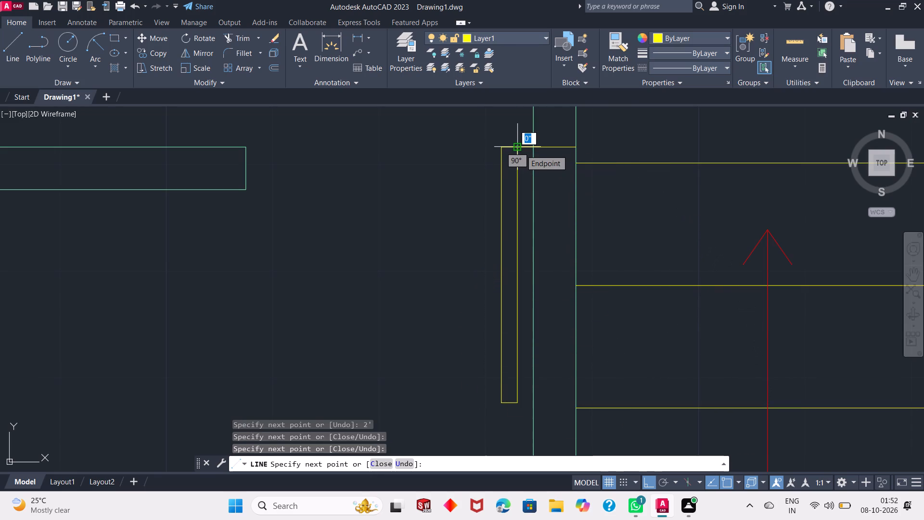
key("Escape")
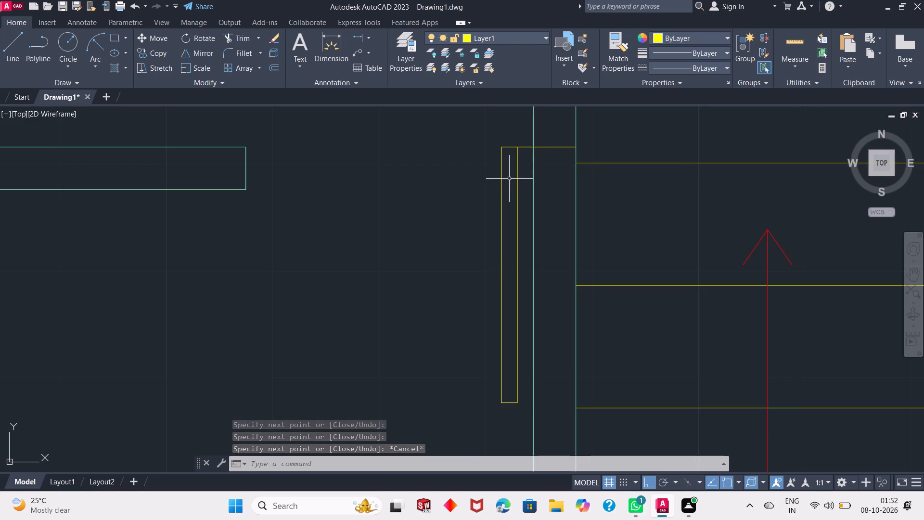
scroll(509, 179, "down", 2)
scroll(504, 188, "up", 1)
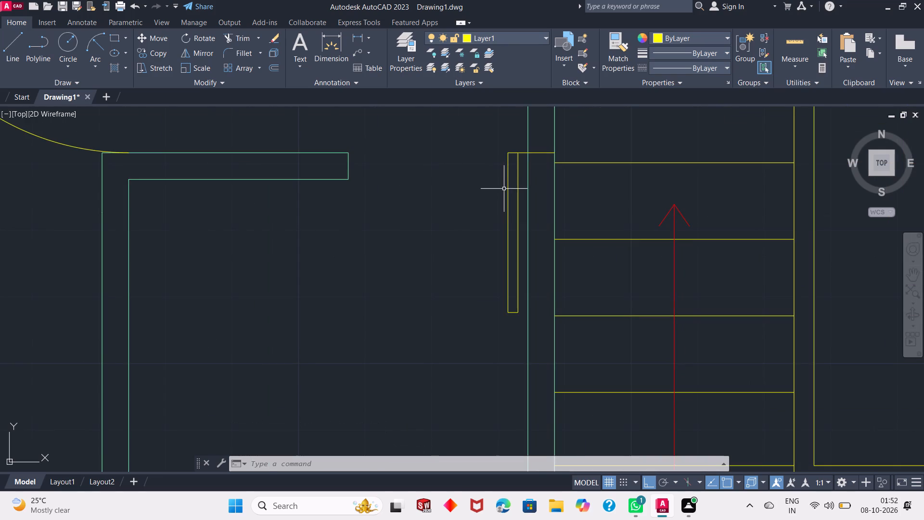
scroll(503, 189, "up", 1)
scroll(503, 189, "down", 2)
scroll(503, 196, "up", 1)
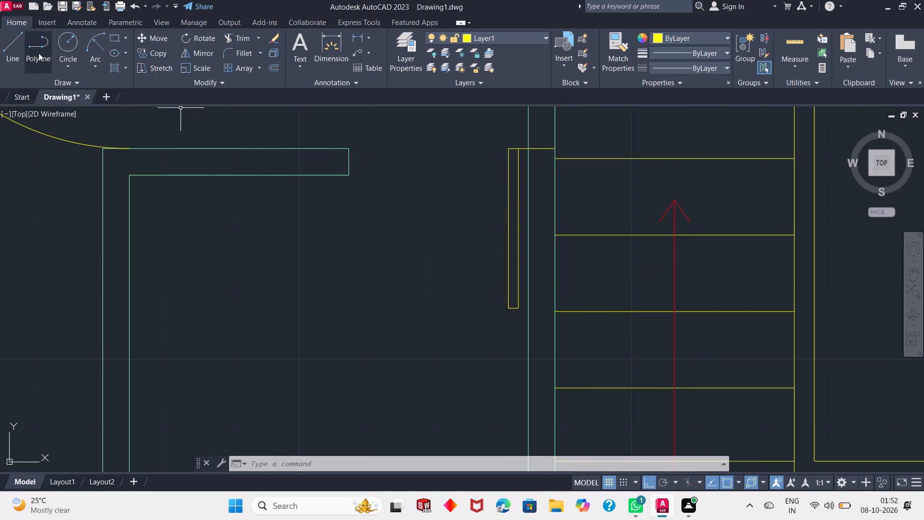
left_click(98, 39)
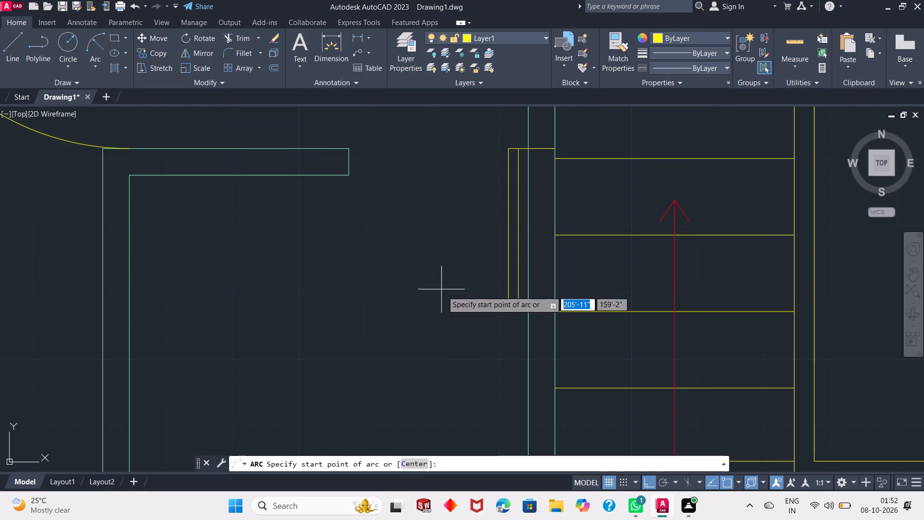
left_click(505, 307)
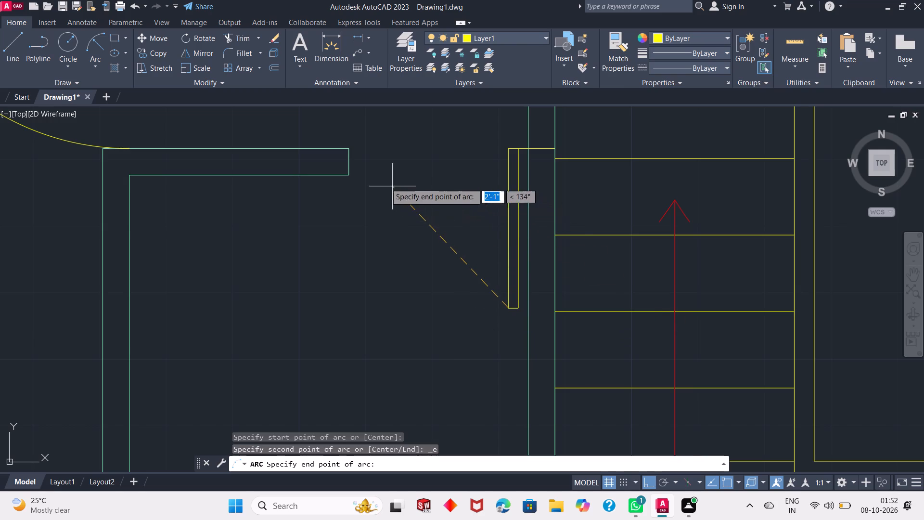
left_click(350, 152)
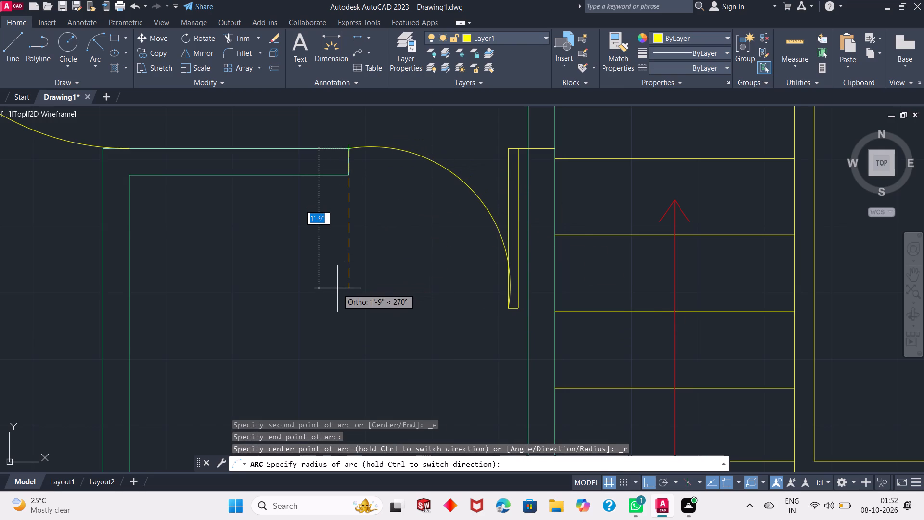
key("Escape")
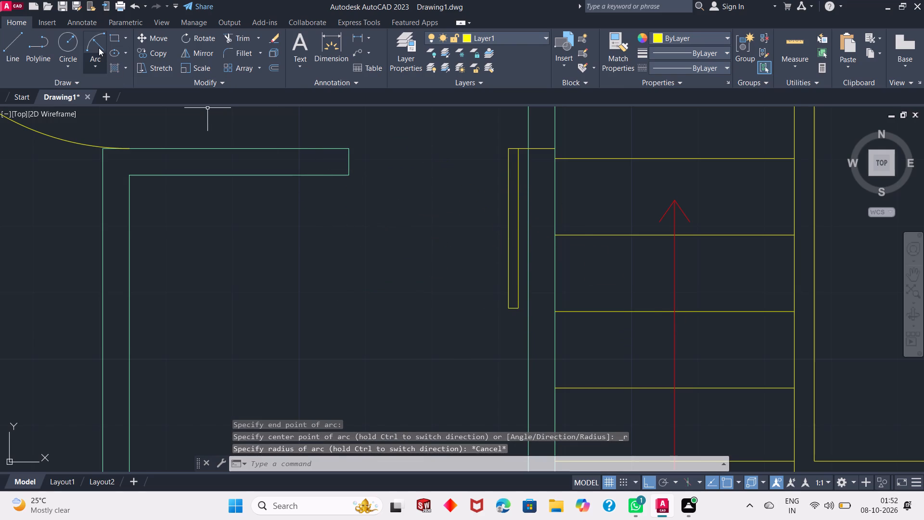
Draw the door's swing arc with a 2' radius from the horizontal wall's upper end corner to the free end of the door leaf.
left_click(99, 48)
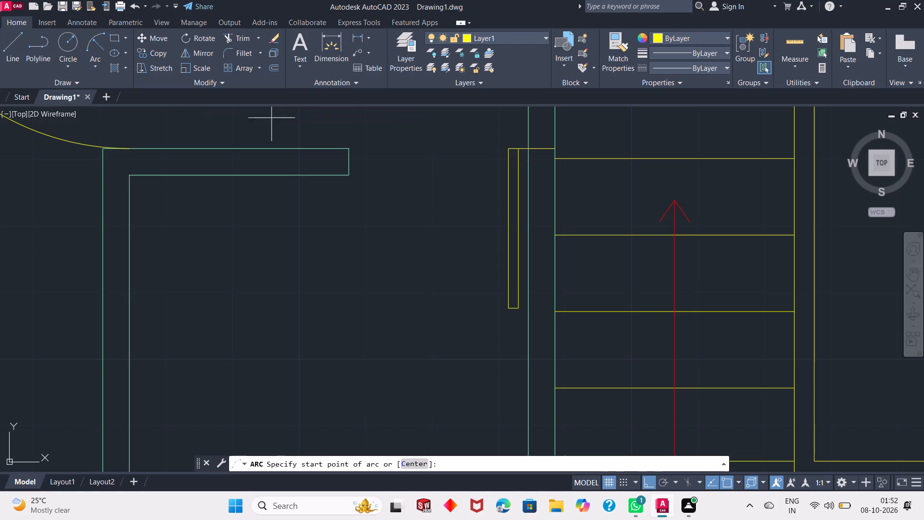
left_click(349, 149)
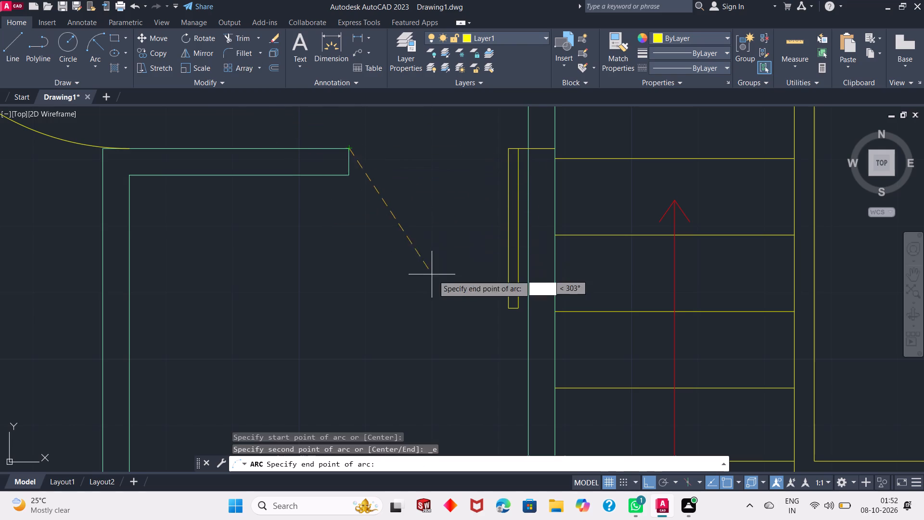
left_click(508, 307)
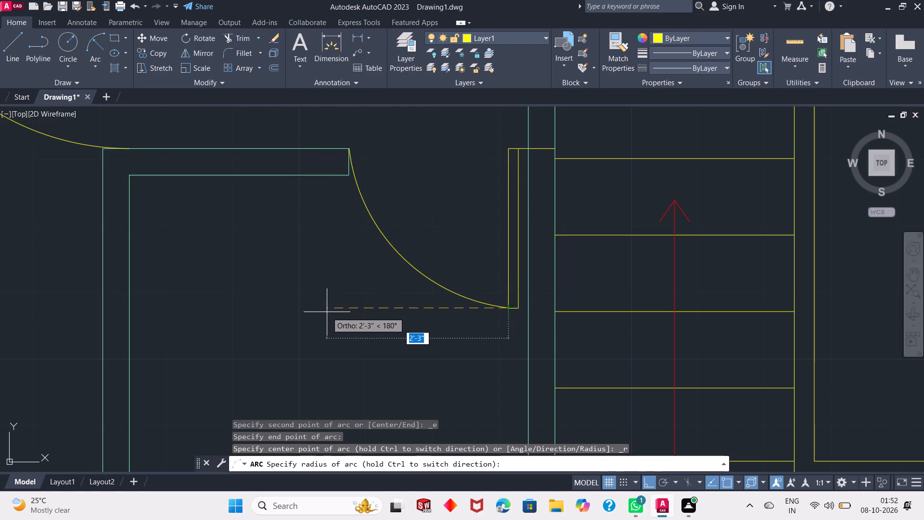
type("2'")
key("Return")
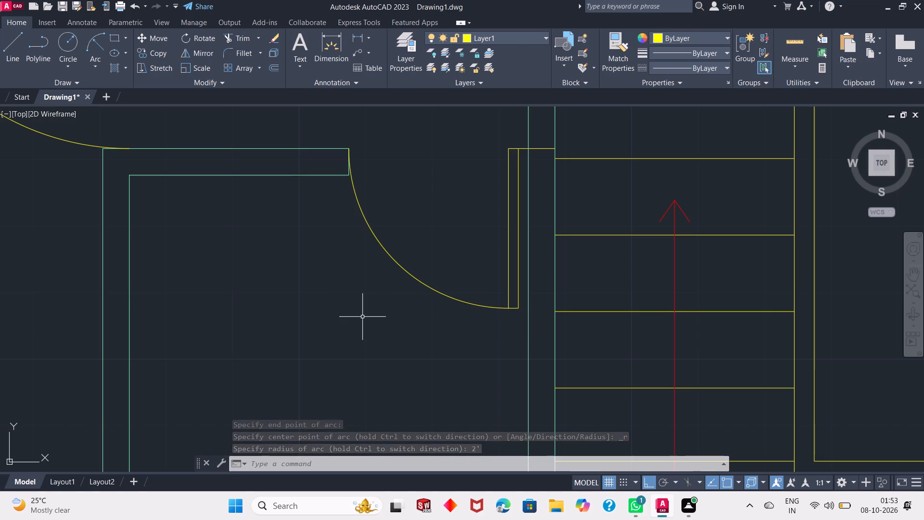
Look over the whole floor plan to check the doors placed in the wall openings.
scroll(223, 218, "down", 2)
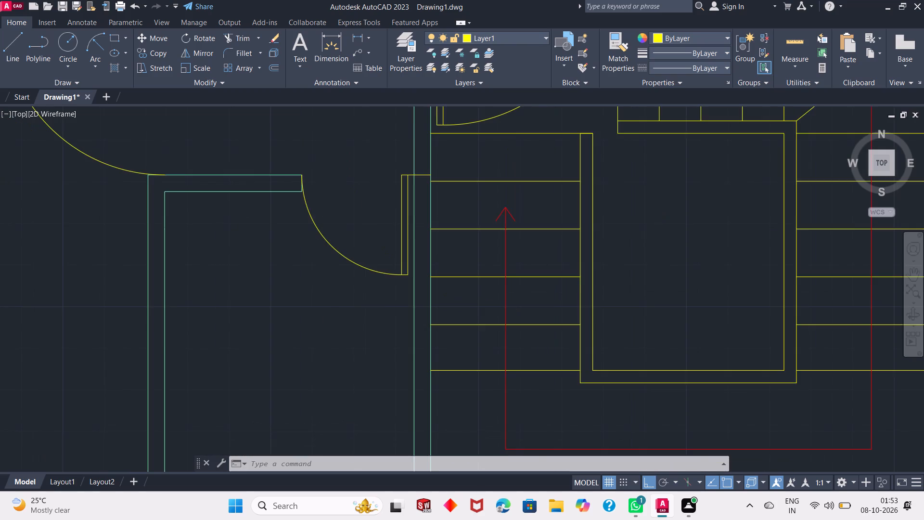
scroll(224, 218, "down", 1)
scroll(252, 236, "up", 1)
scroll(252, 236, "down", 1)
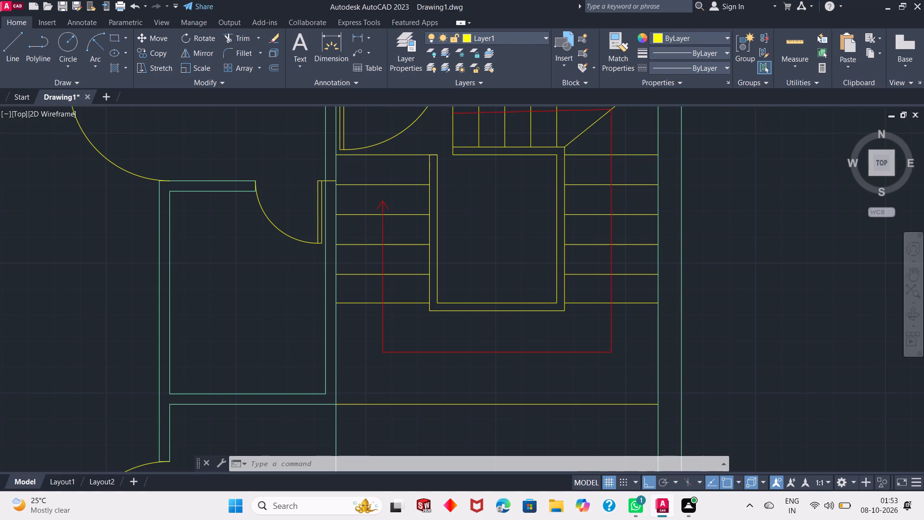
scroll(252, 236, "down", 1)
scroll(252, 236, "up", 1)
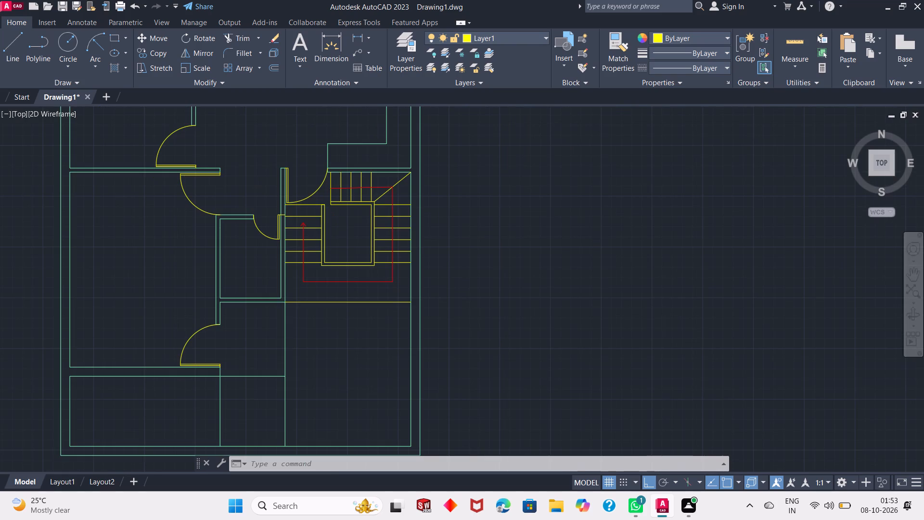
scroll(270, 260, "down", 2)
scroll(271, 260, "up", 2)
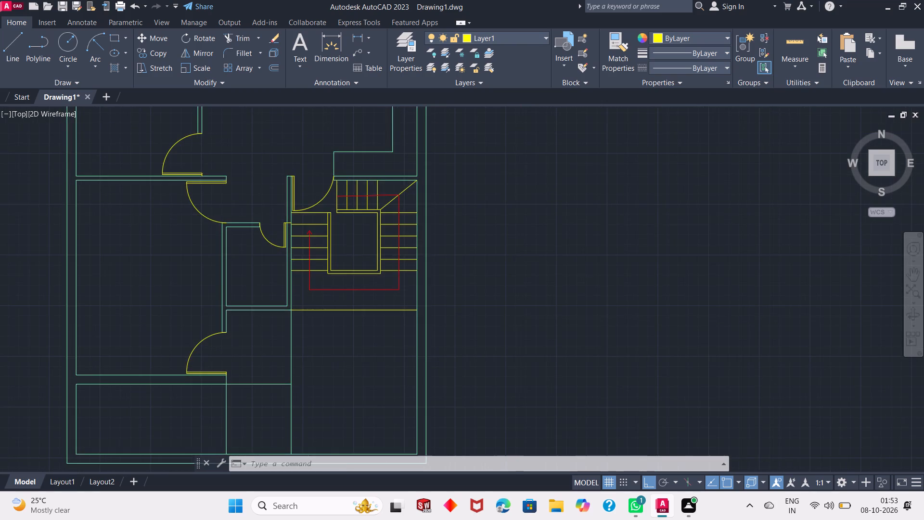
scroll(408, 291, "down", 2)
scroll(359, 259, "up", 1)
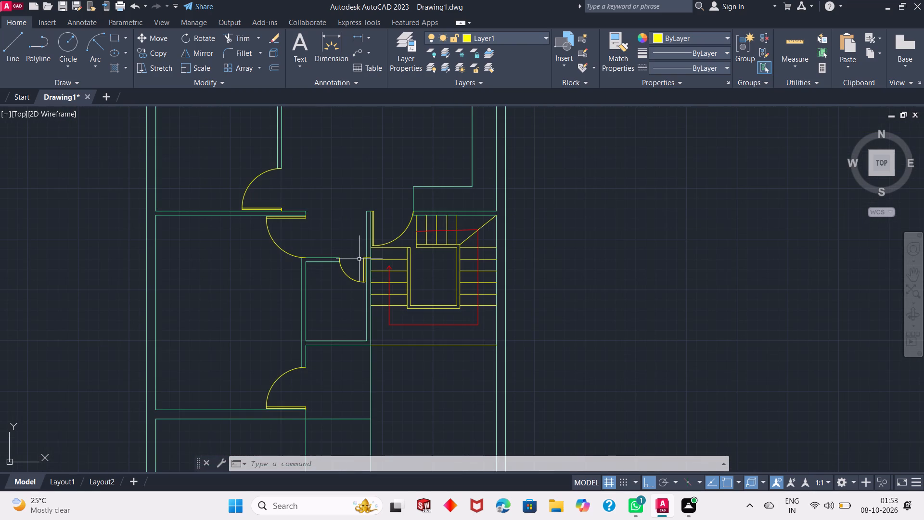
scroll(339, 280, "down", 2)
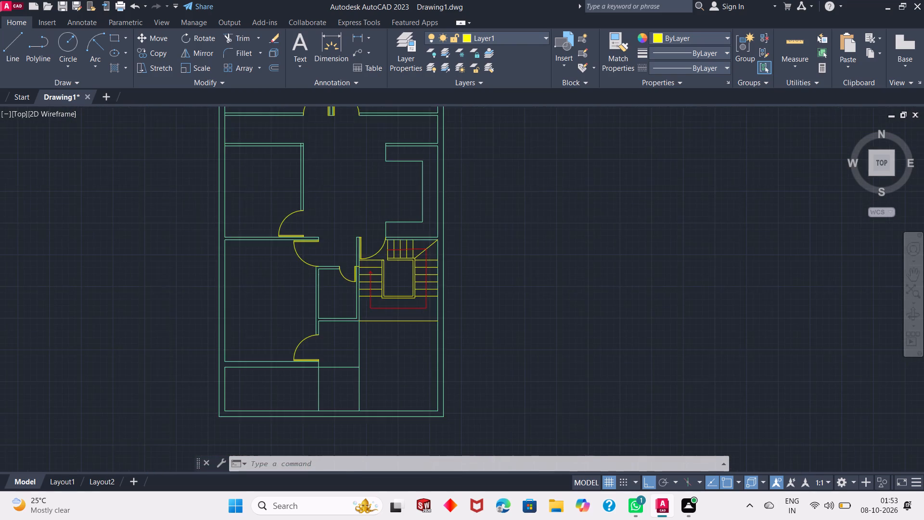
scroll(343, 312, "up", 1)
scroll(352, 297, "down", 1)
scroll(343, 203, "down", 1)
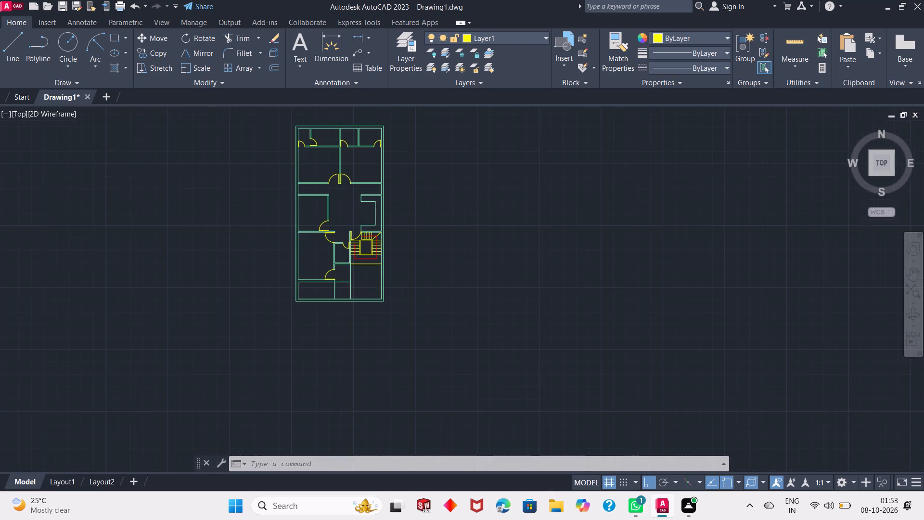
scroll(343, 203, "down", 1)
scroll(342, 162, "up", 1)
scroll(359, 231, "up", 1)
scroll(366, 275, "down", 1)
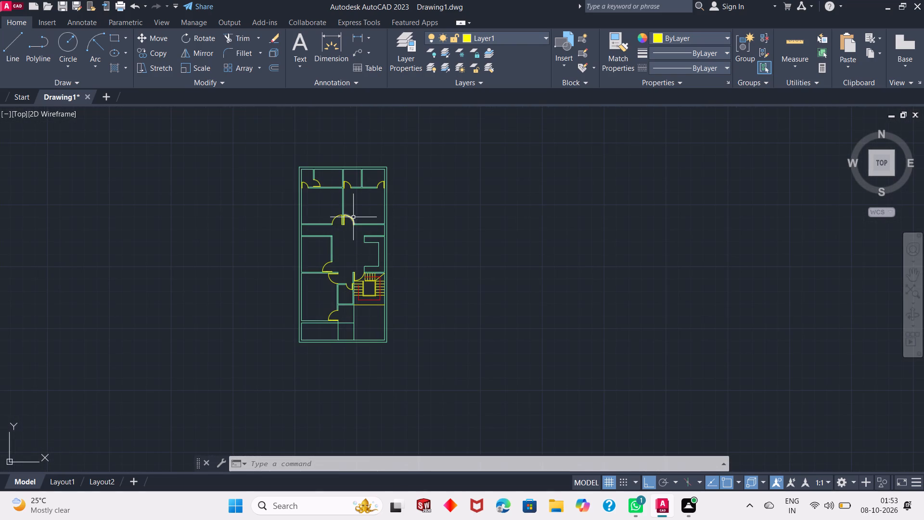
scroll(353, 217, "up", 1)
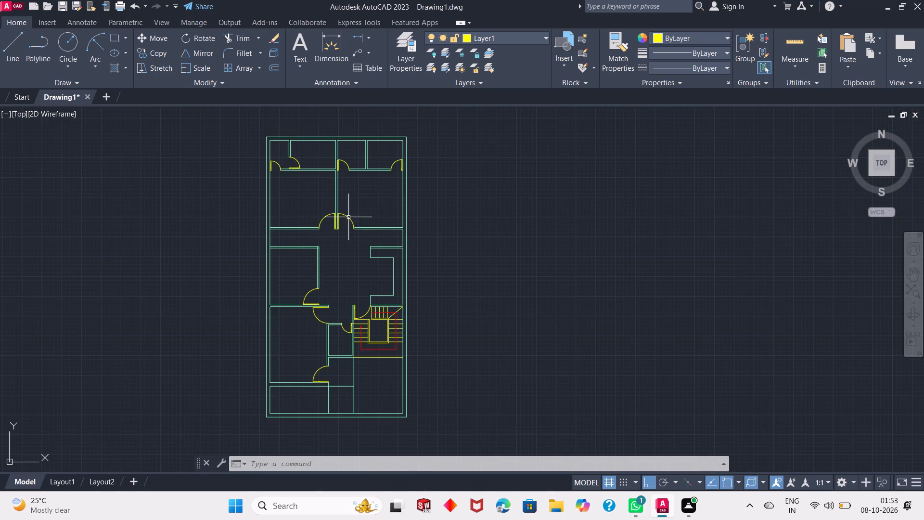
scroll(336, 237, "up", 1)
scroll(342, 234, "down", 1)
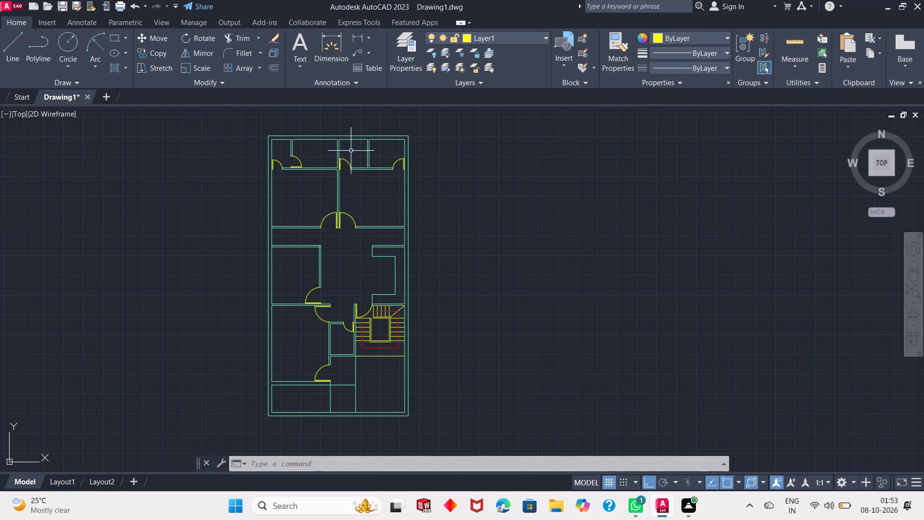
Examine the doors of the small rooms along the plan's upper edge up close.
scroll(350, 139, "up", 3)
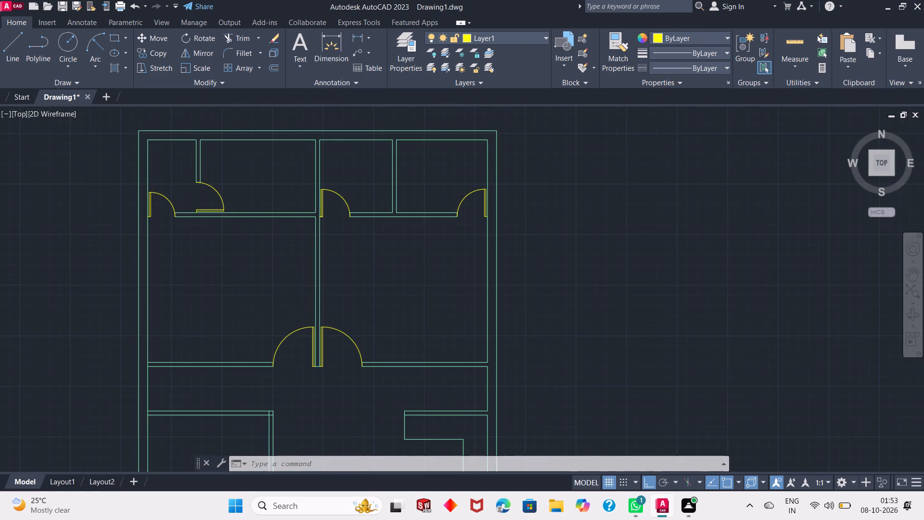
scroll(333, 225, "up", 1)
scroll(333, 225, "down", 1)
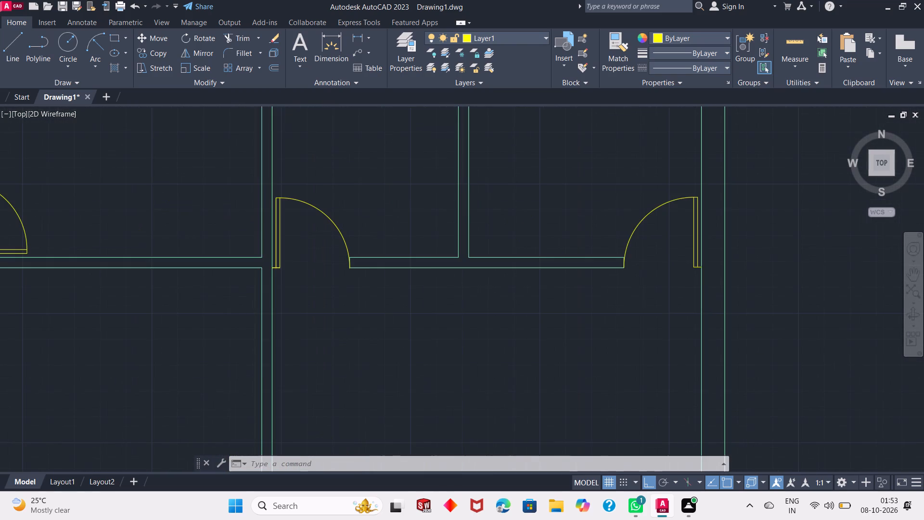
scroll(333, 225, "down", 1)
scroll(329, 243, "up", 2)
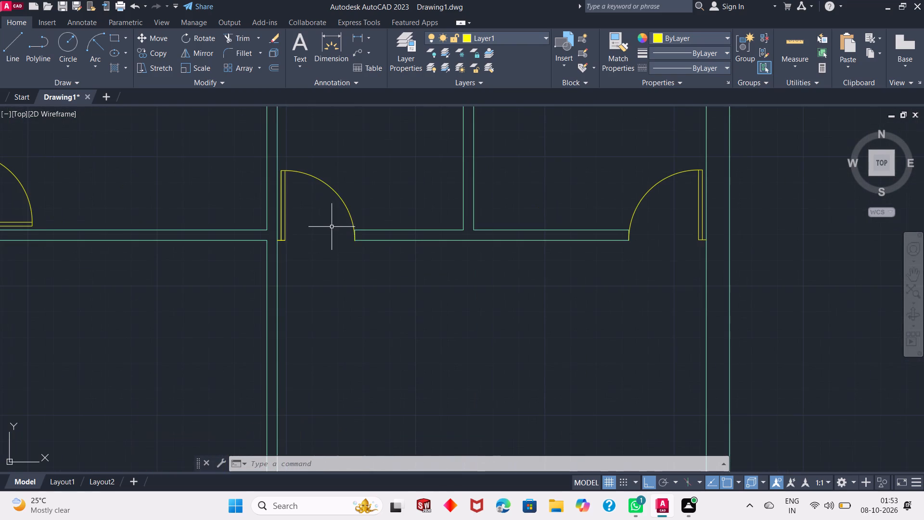
scroll(349, 170, "down", 1)
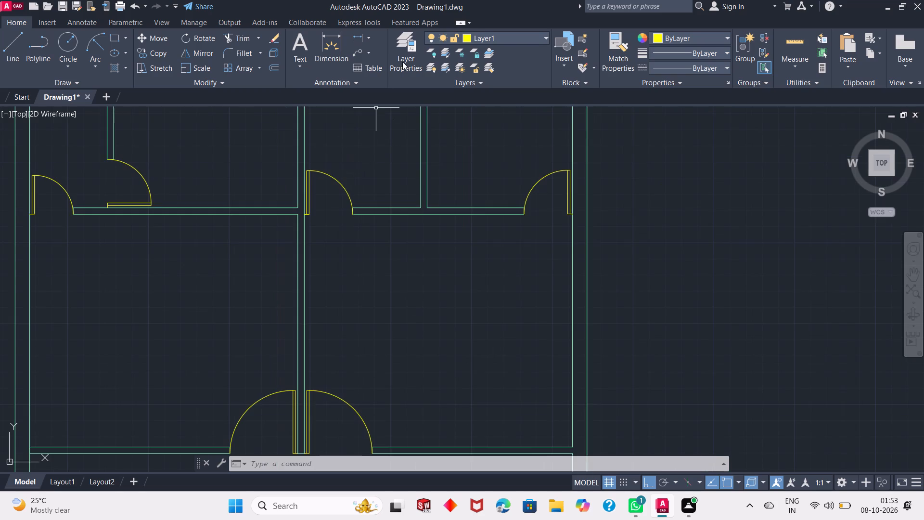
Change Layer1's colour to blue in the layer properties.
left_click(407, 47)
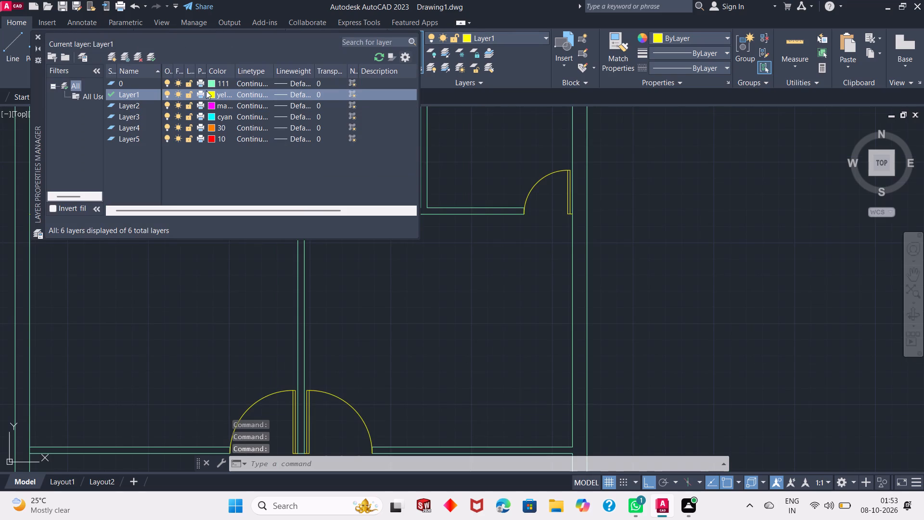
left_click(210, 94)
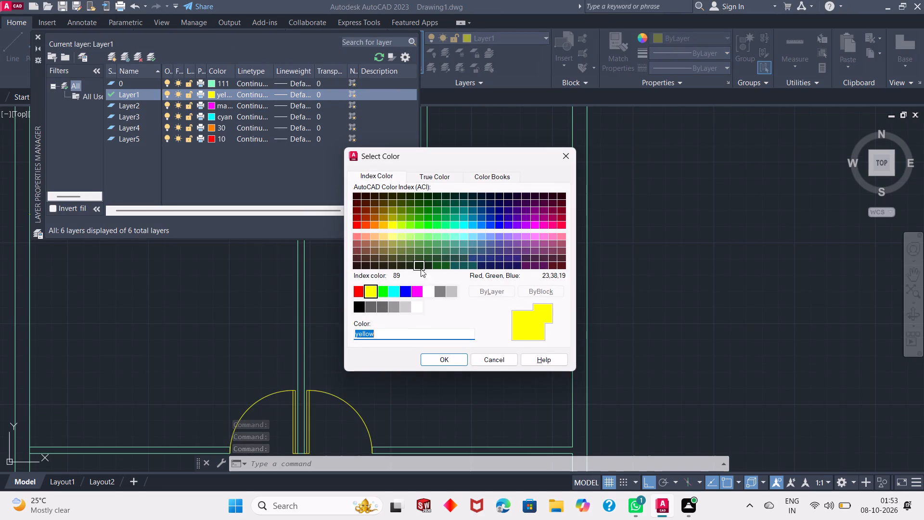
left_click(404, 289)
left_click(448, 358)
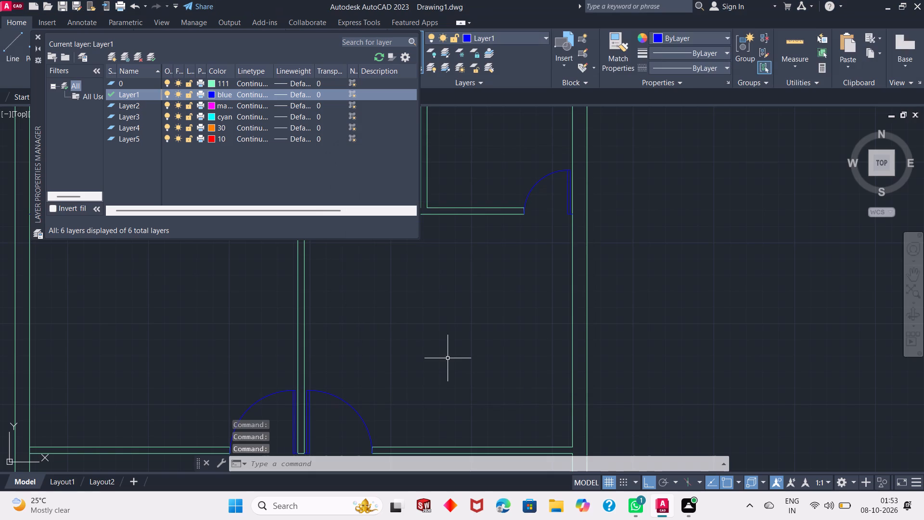
Set Layer1's colour to yellow, index 50, keep Layer1 as the current layer, and close the layer properties.
left_click(210, 92)
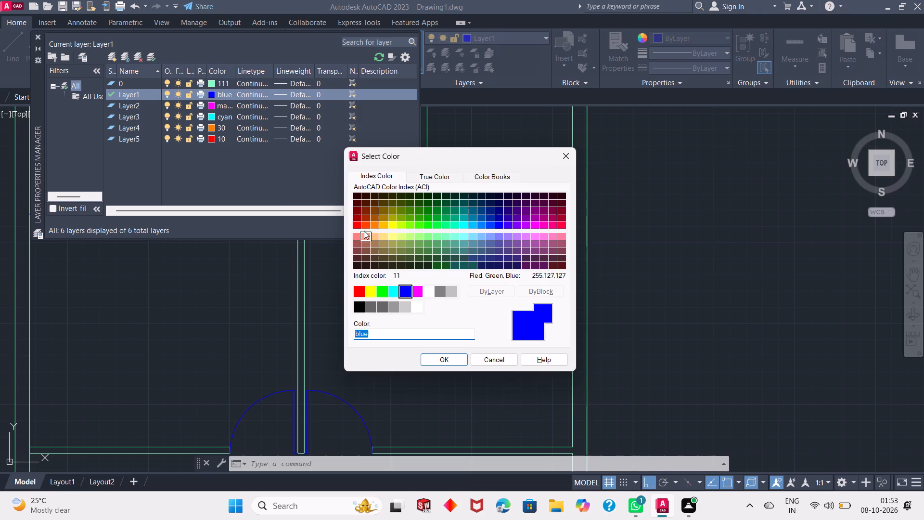
left_click(391, 225)
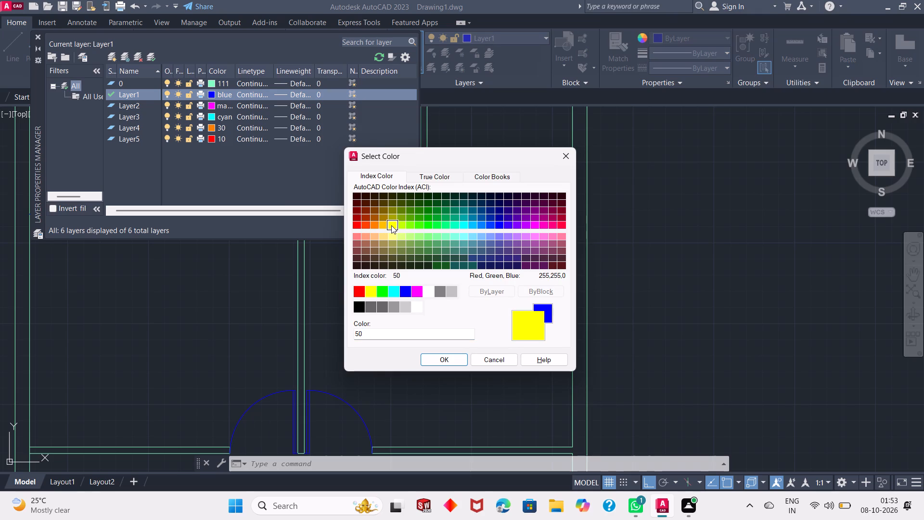
left_click(431, 360)
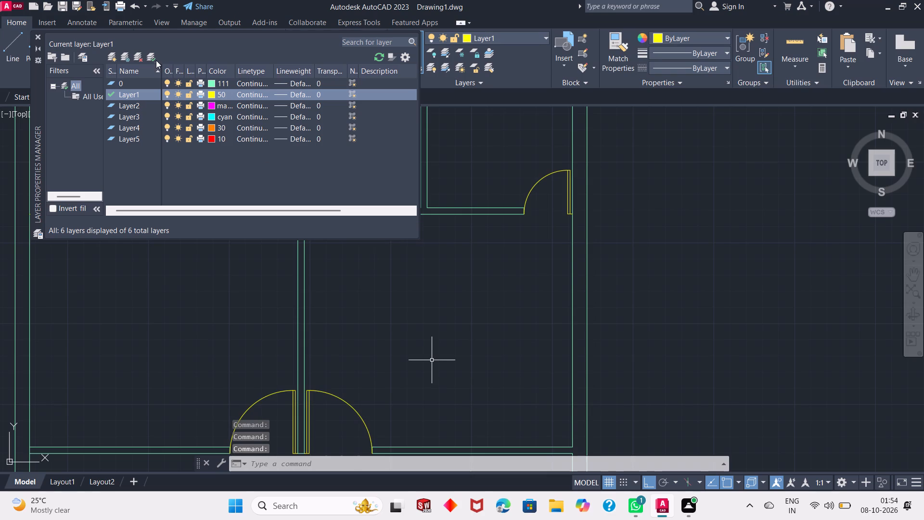
left_click(152, 56)
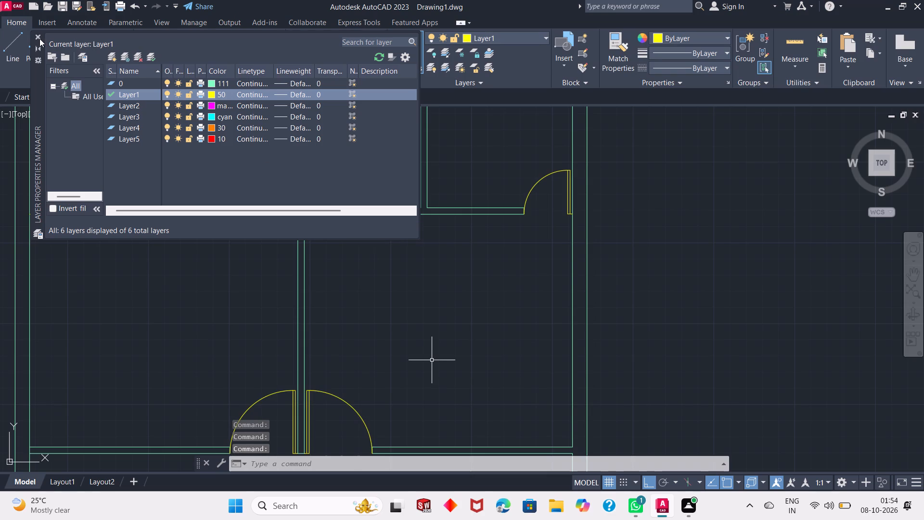
left_click(39, 39)
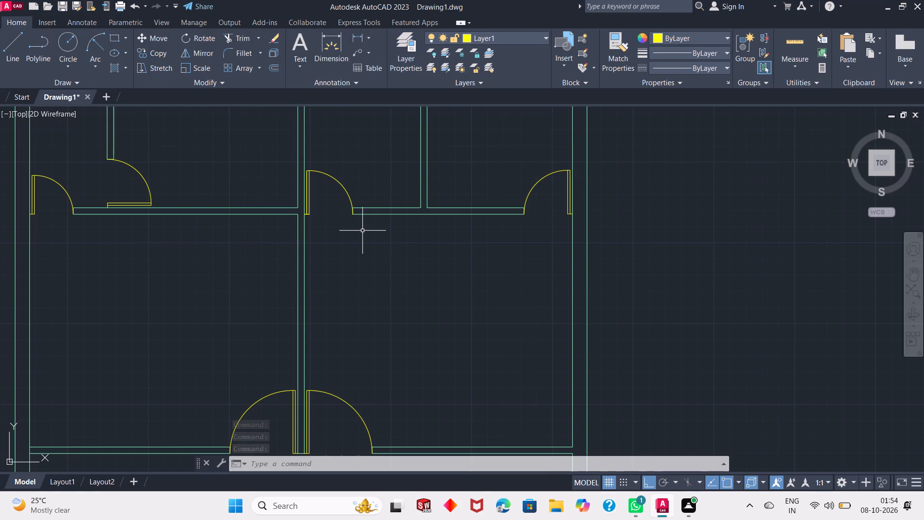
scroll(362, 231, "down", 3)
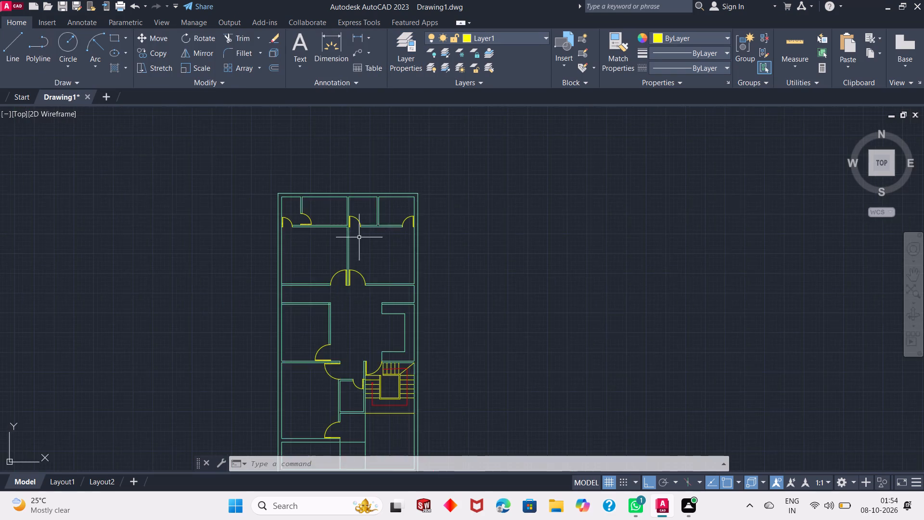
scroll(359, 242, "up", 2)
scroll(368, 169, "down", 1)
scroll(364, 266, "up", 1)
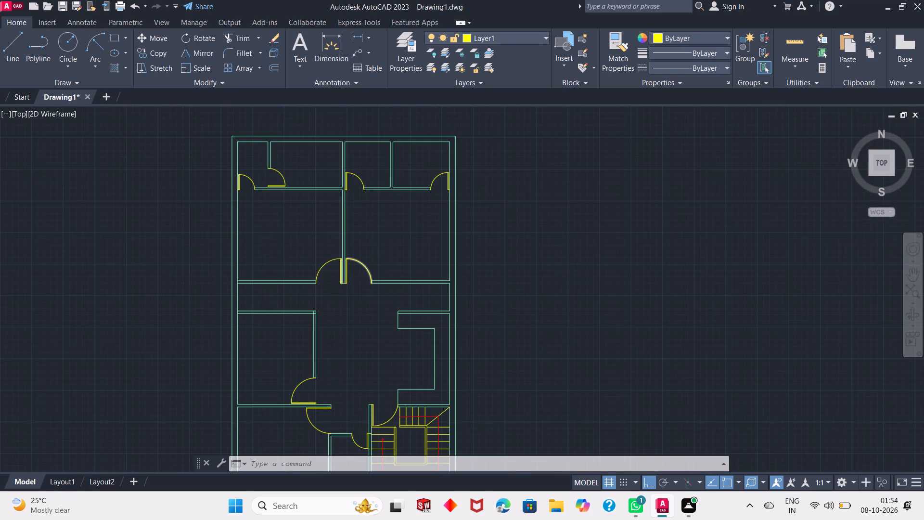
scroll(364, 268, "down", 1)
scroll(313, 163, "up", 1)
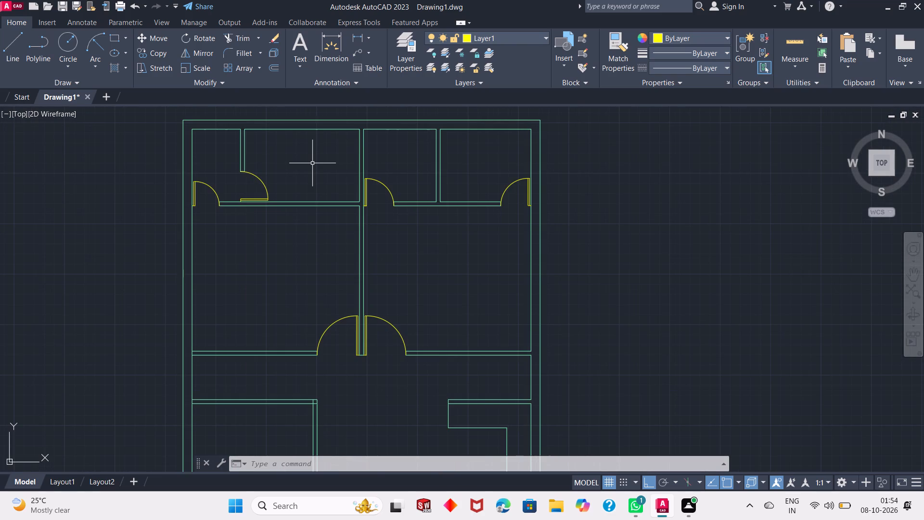
Make Layer3 the current layer.
left_click(501, 37)
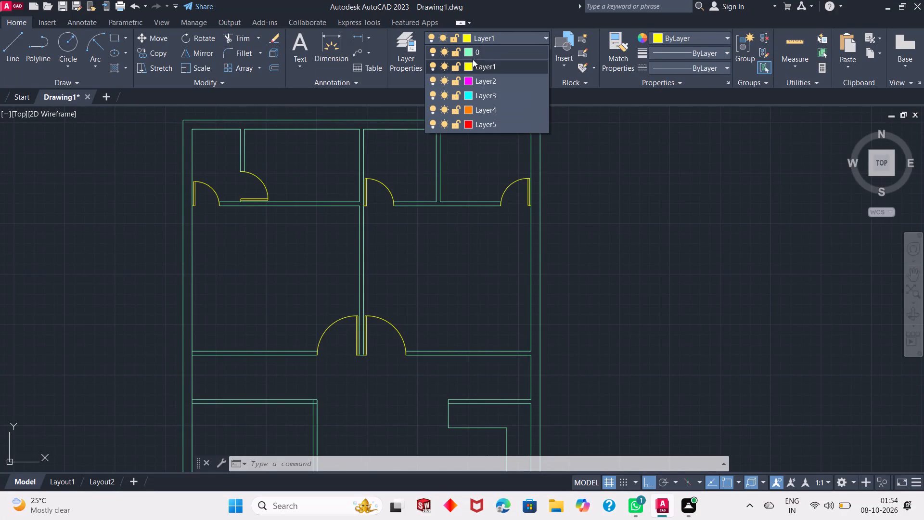
left_click(485, 99)
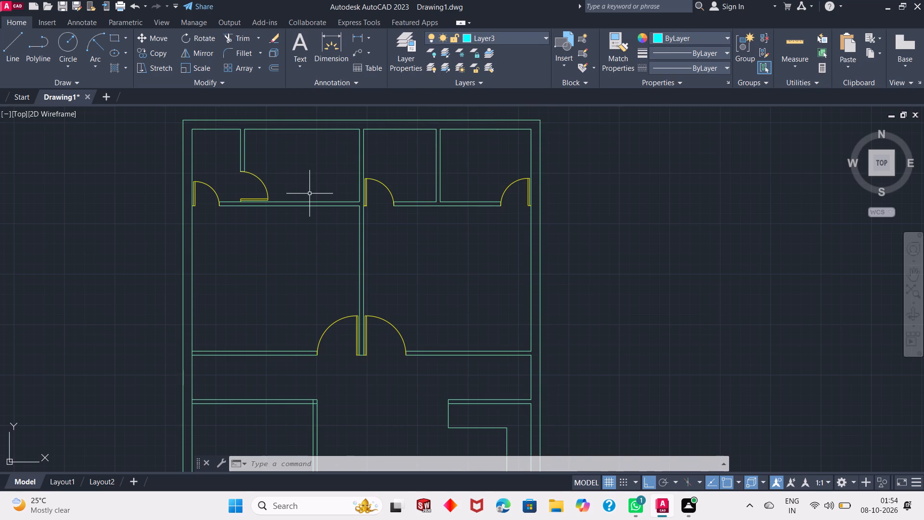
Draw a rectangular toilet tank about 10" by 1'-6" with lines against the short partition wall, above its door.
scroll(252, 122, "up", 2)
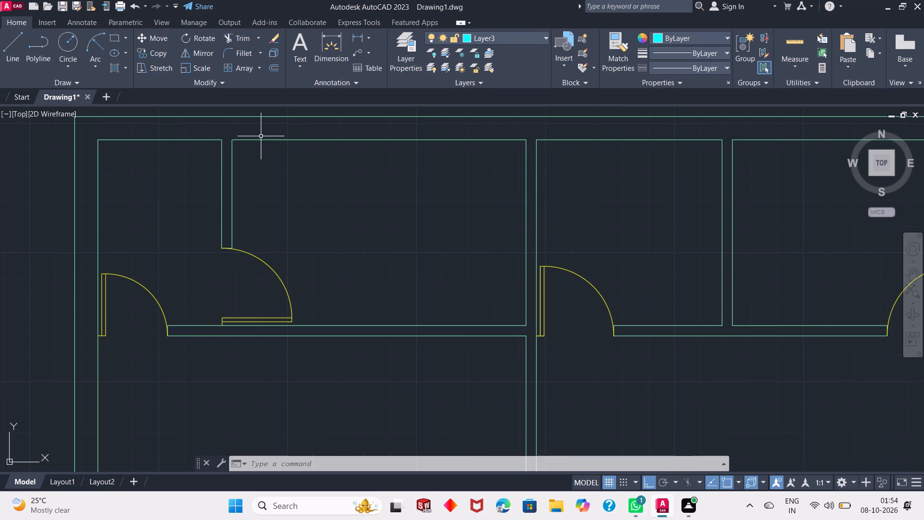
scroll(265, 157, "up", 1)
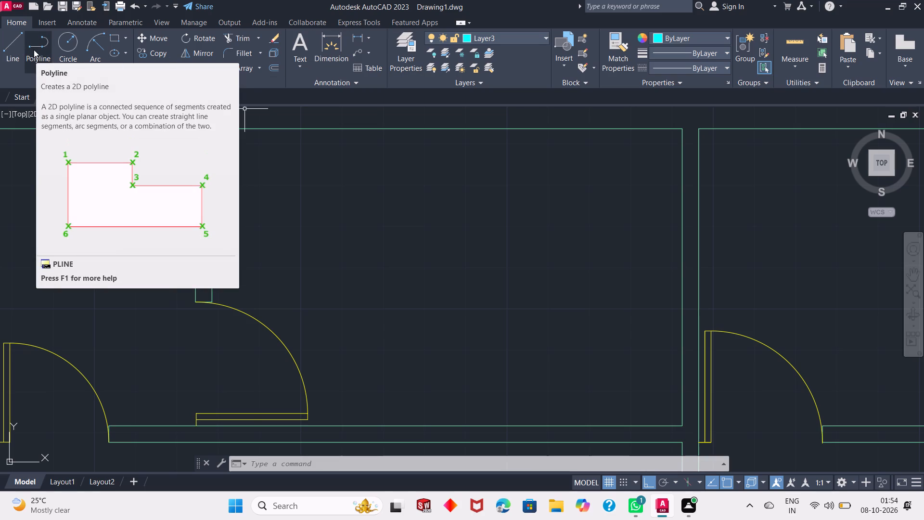
left_click(16, 44)
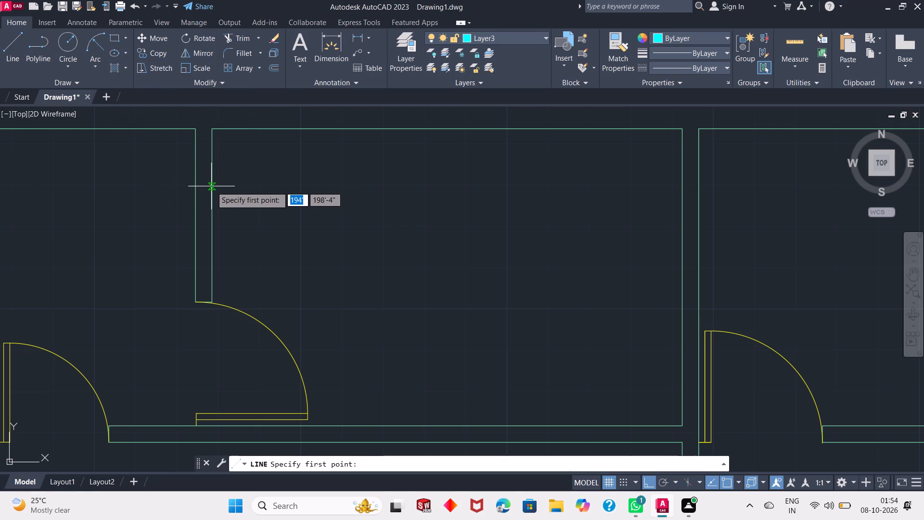
left_click(213, 185)
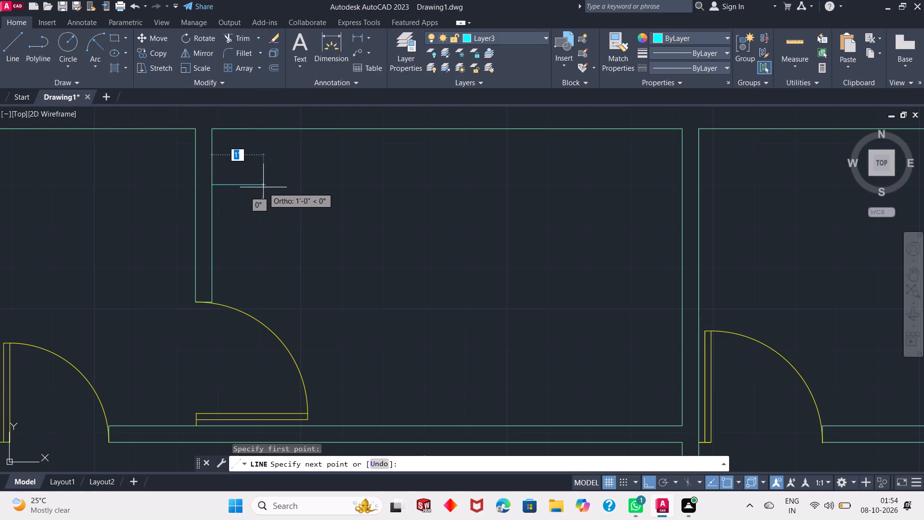
left_click(255, 188)
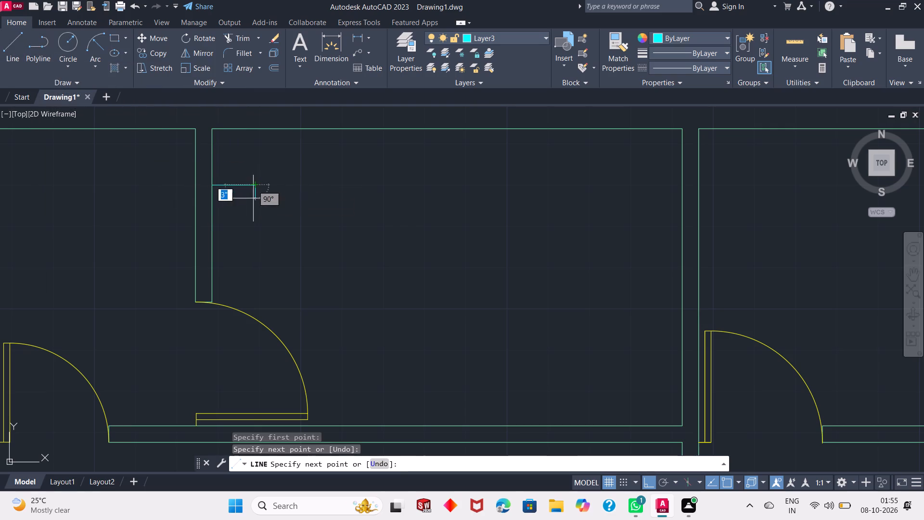
left_click(253, 258)
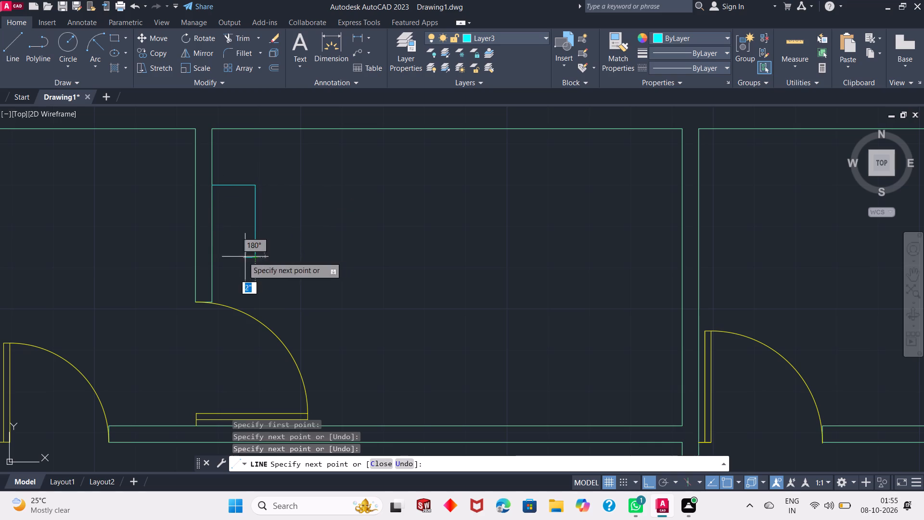
left_click(211, 257)
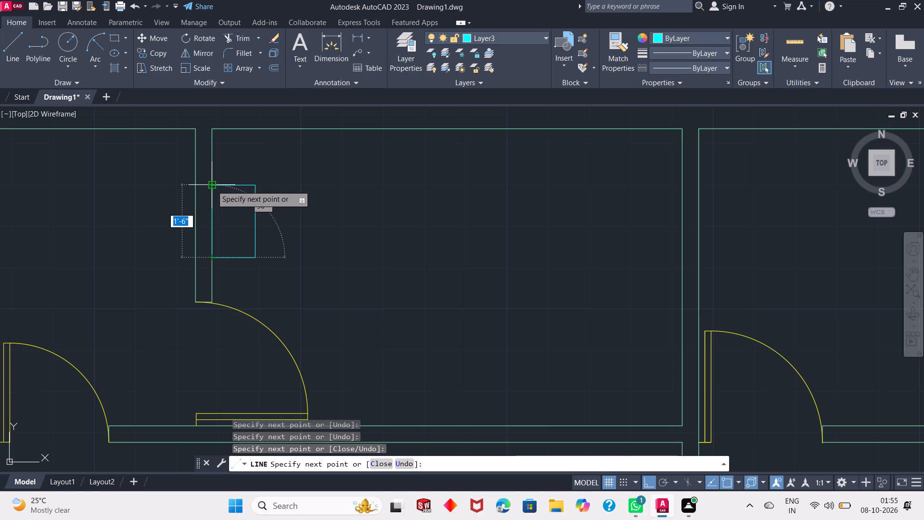
left_click(212, 185)
key("Escape")
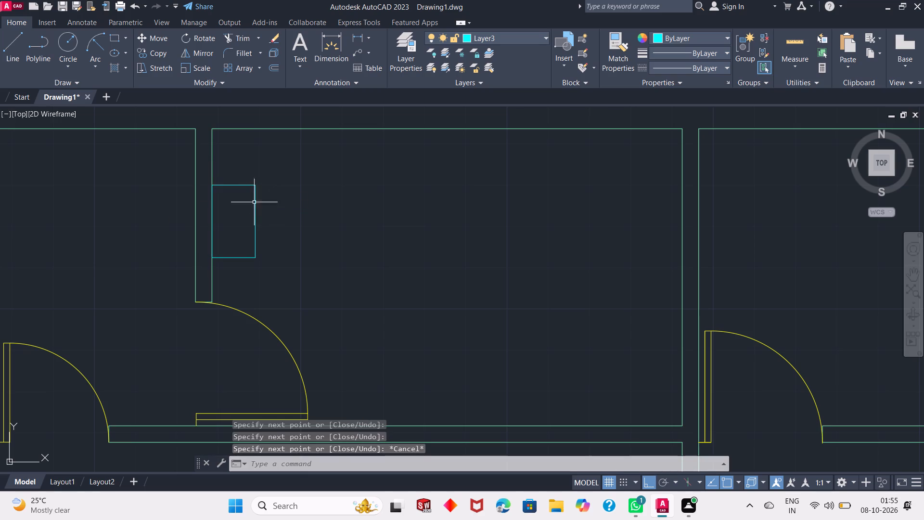
Draw a circle of about 7" radius for the toilet bowl, centred level with the midpoint of the tank's outer edge.
scroll(244, 189, "down", 1)
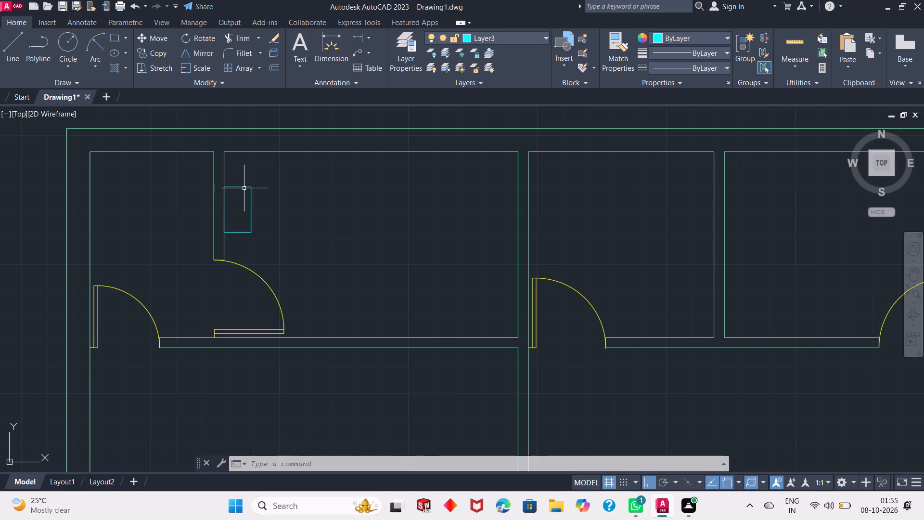
scroll(244, 188, "up", 1)
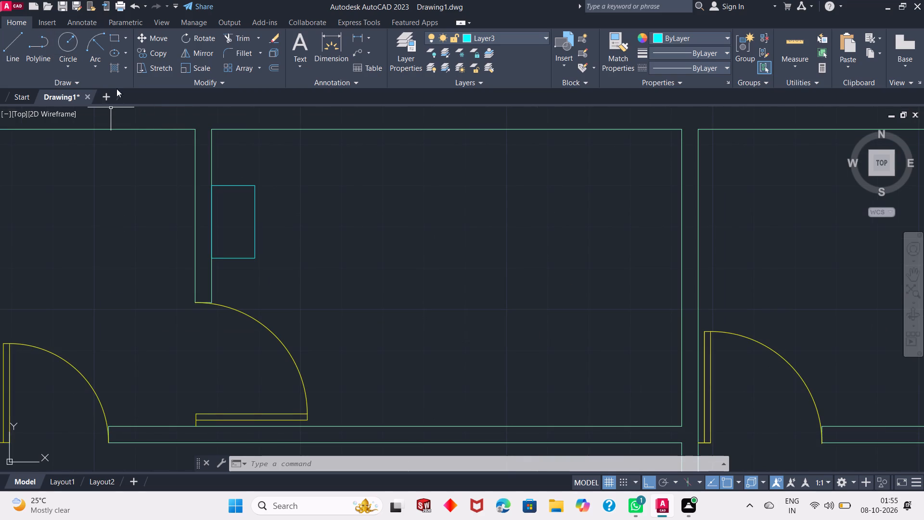
left_click(68, 39)
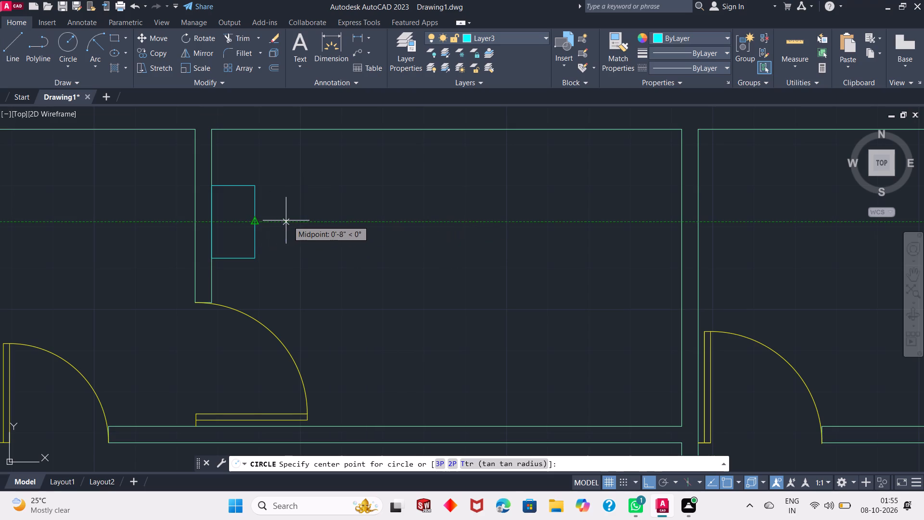
left_click(303, 220)
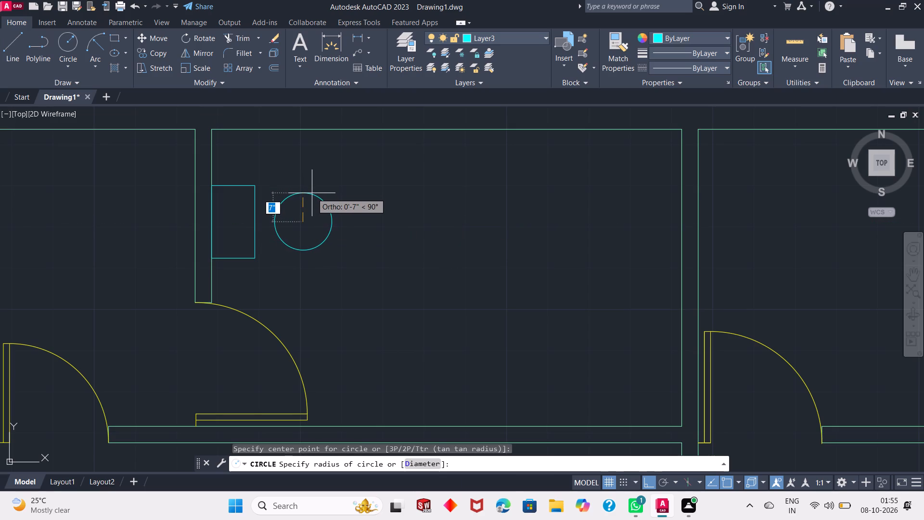
left_click(311, 194)
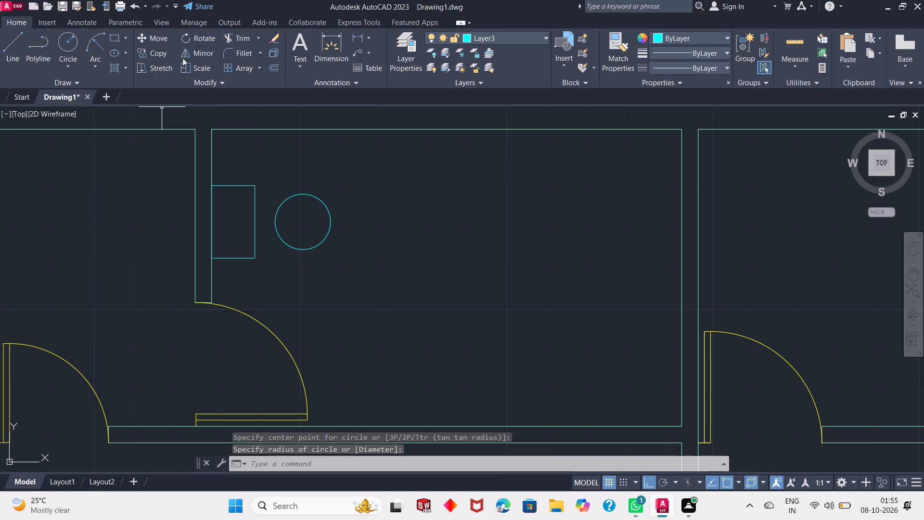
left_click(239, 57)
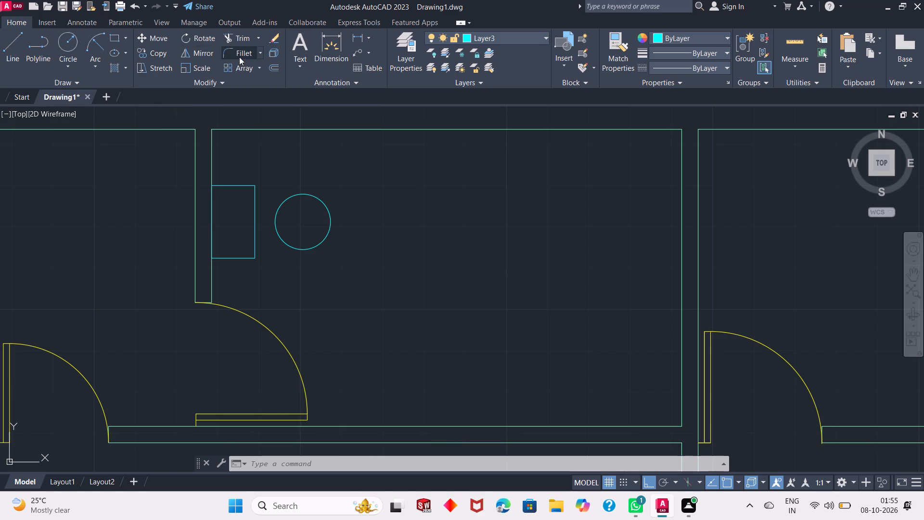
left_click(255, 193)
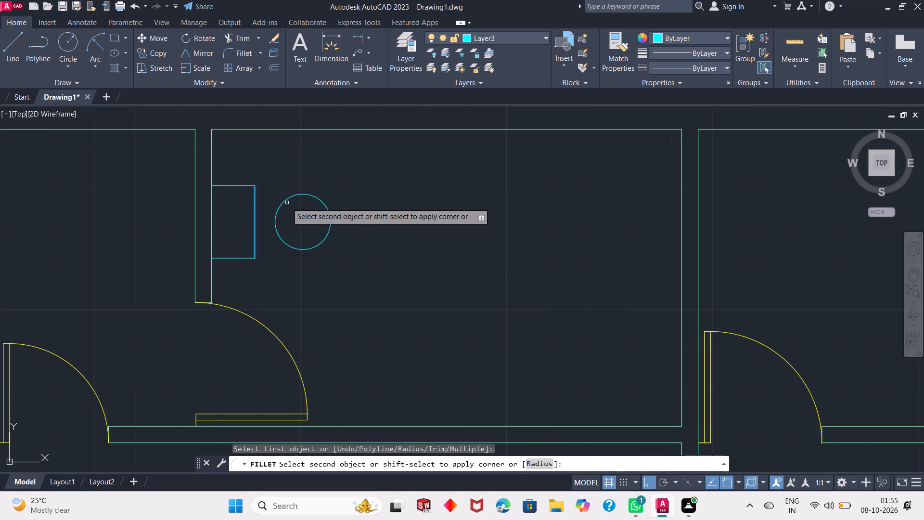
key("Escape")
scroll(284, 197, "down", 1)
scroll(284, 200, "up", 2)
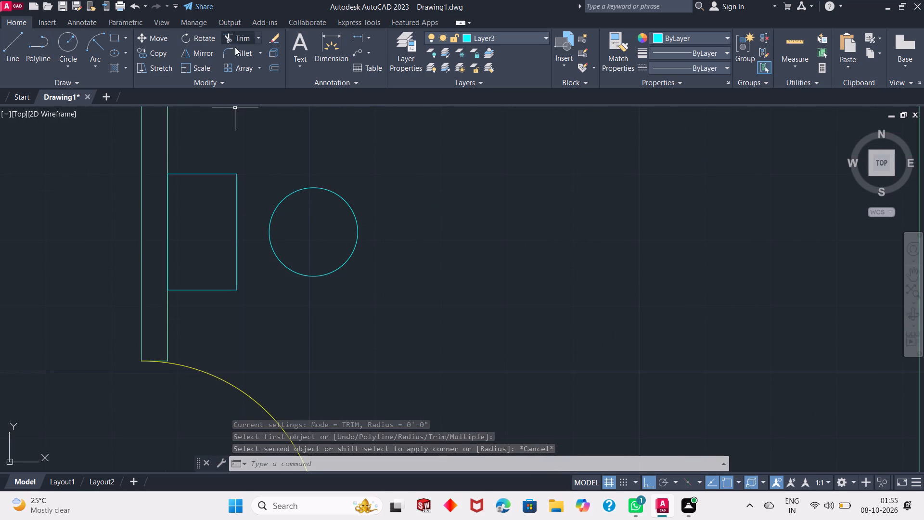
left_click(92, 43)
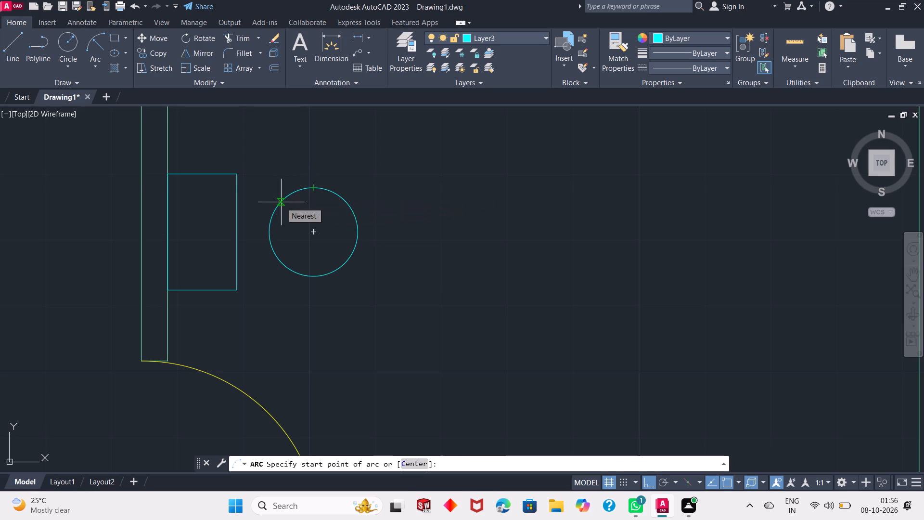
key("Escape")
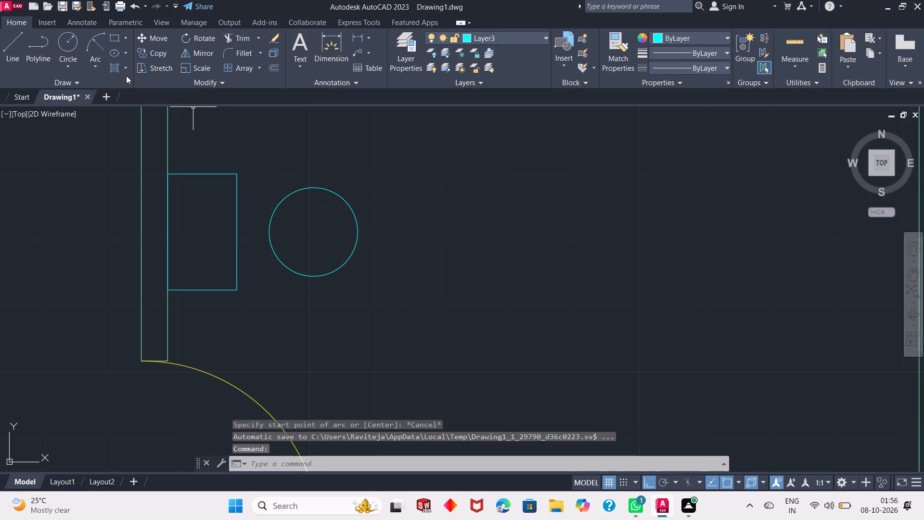
Turn ortho off and draw a slanted line about 10" long from the tank's outer edge to the bottom of the bowl circle.
left_click(14, 49)
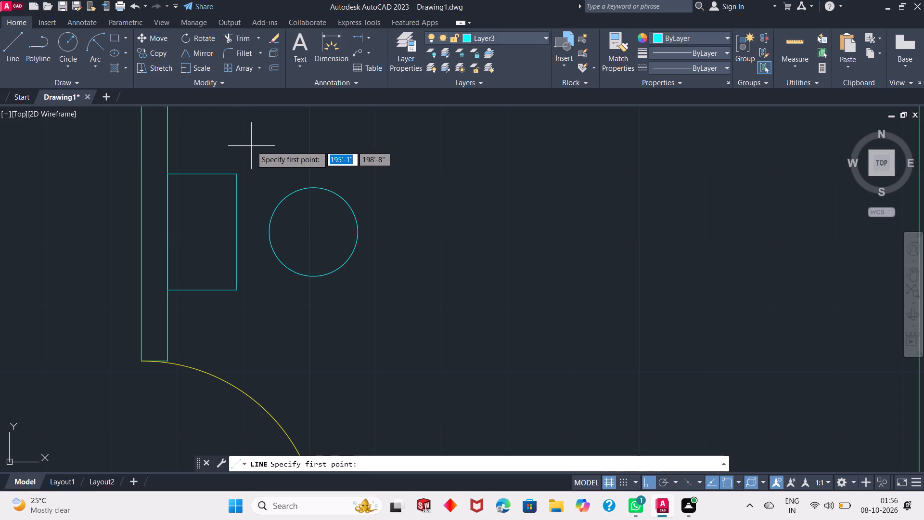
key("F8")
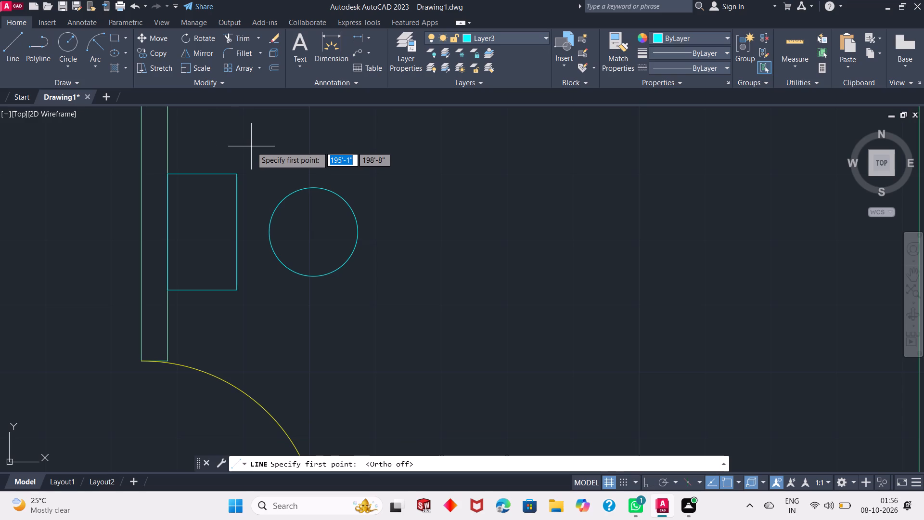
left_click(236, 259)
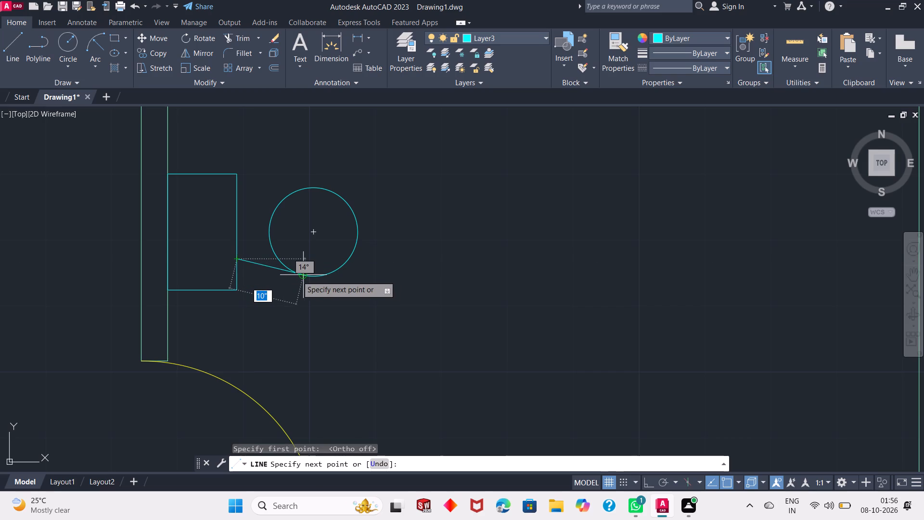
left_click(307, 275)
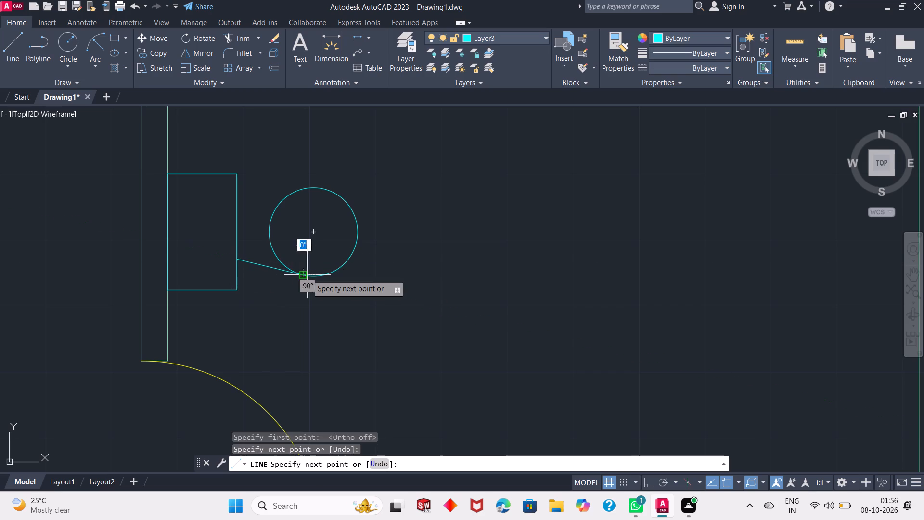
key("Escape")
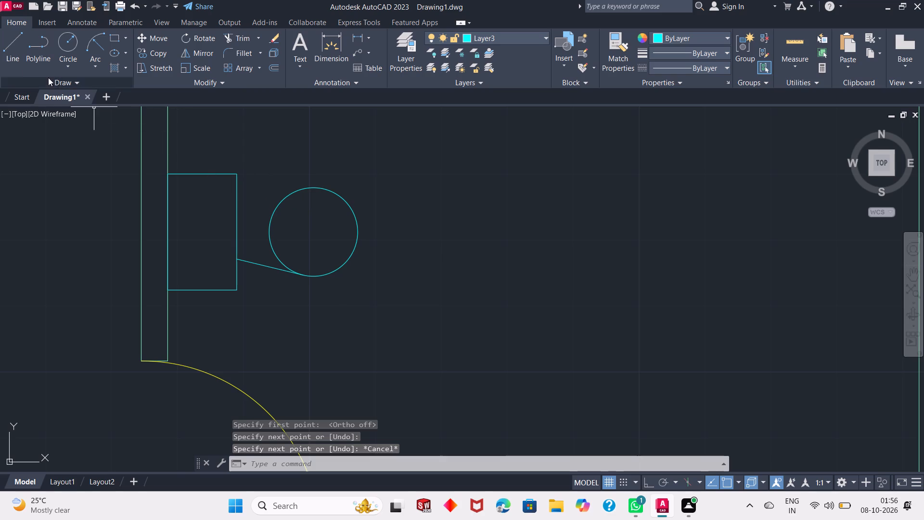
Measure the distance from the tank's lower outer corner to the start of the slanted line.
left_click(8, 46)
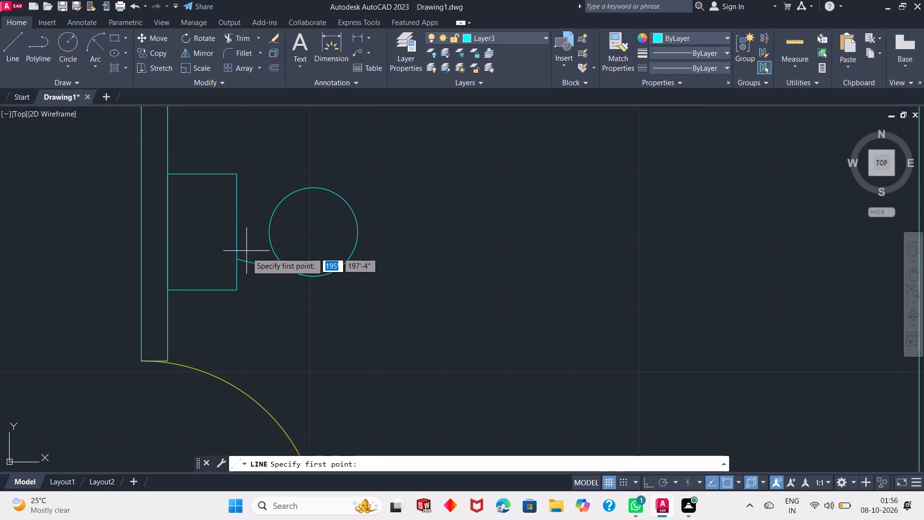
left_click(238, 289)
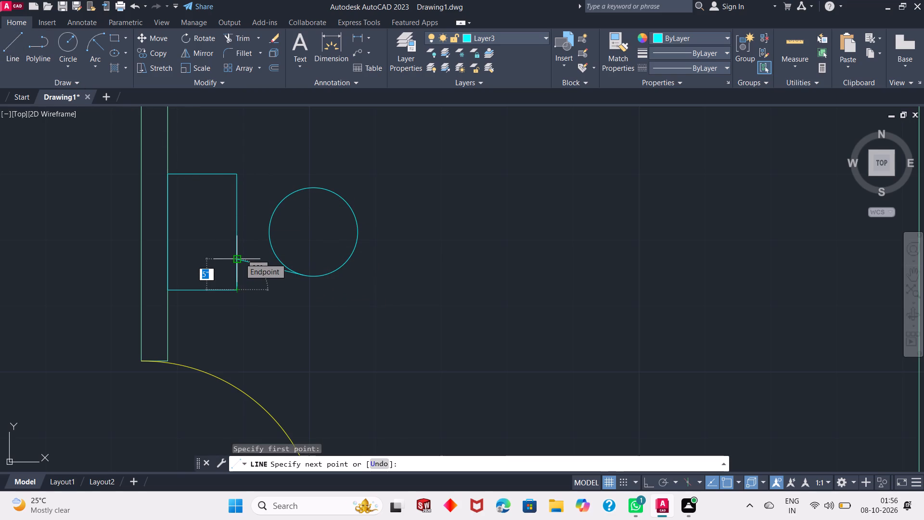
key("Escape")
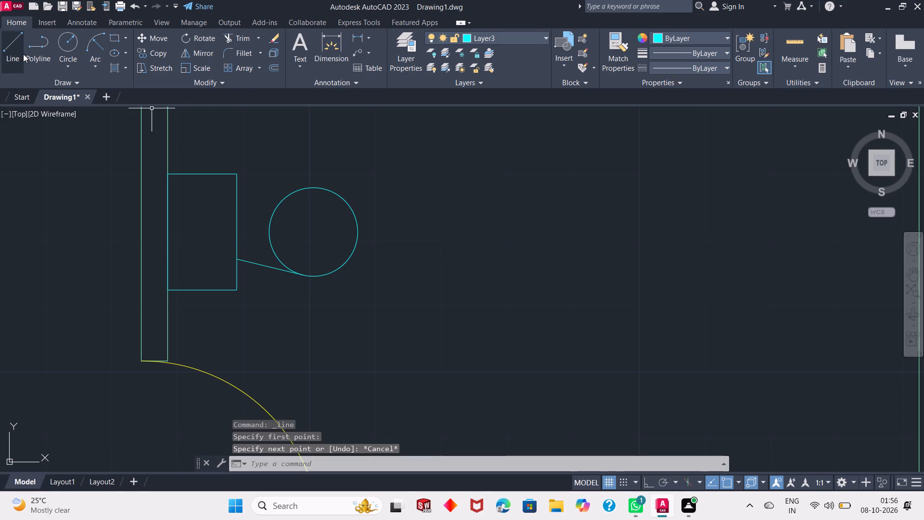
Draw a 5" line down the tank's outer edge from its upper corner, continued by a slanted line about 10" long to the circle's top.
left_click(12, 54)
left_click(238, 176)
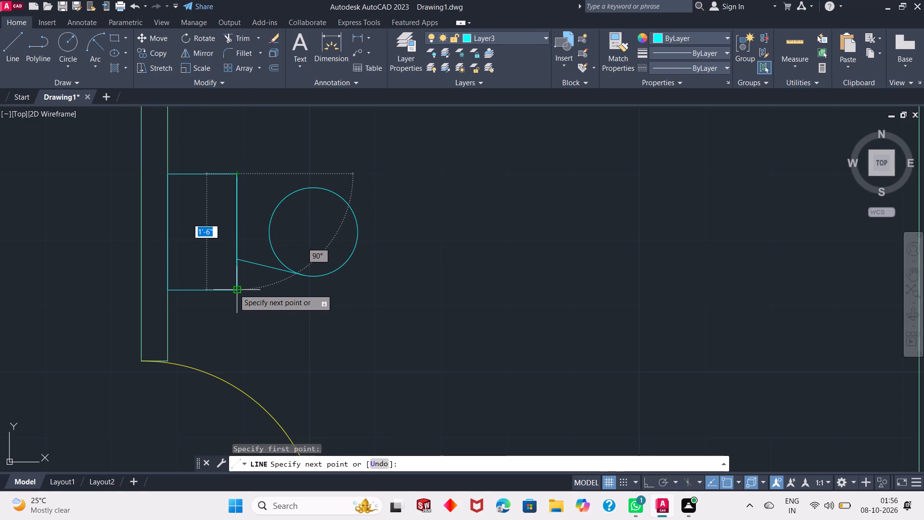
type("5\"")
key("Return")
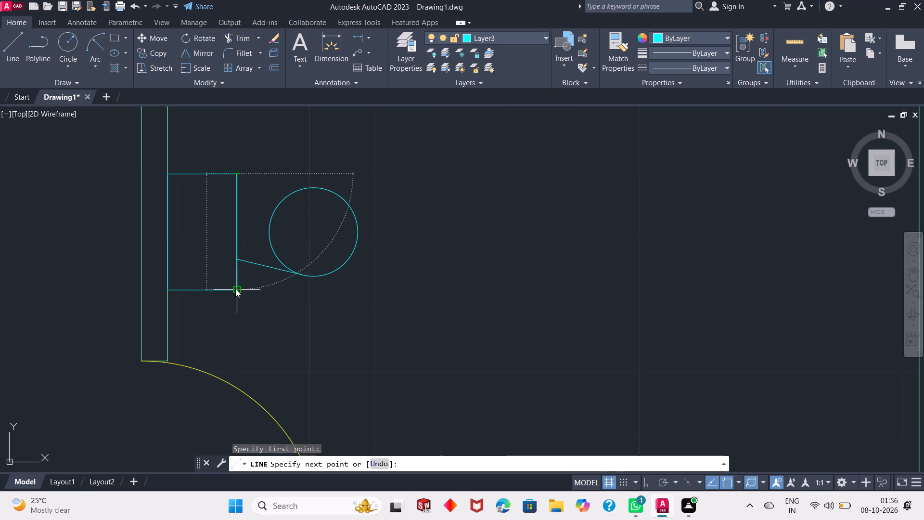
left_click(307, 187)
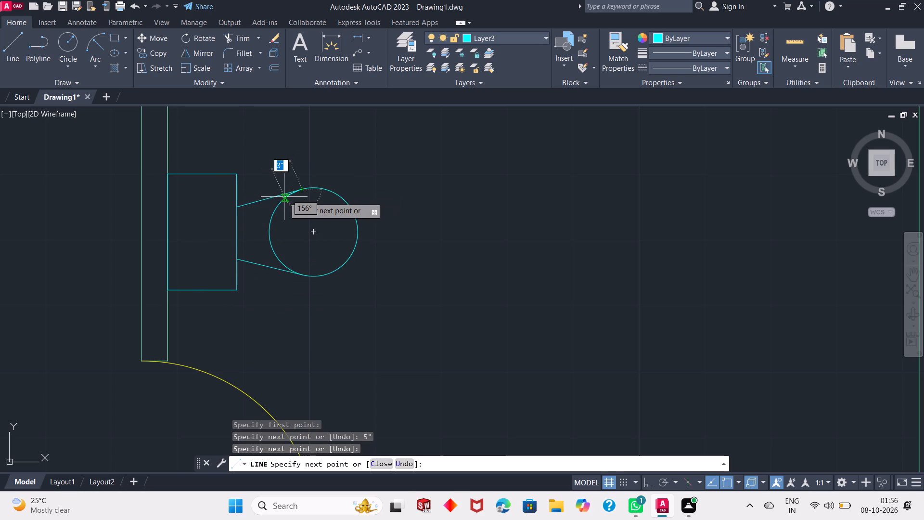
key("Escape")
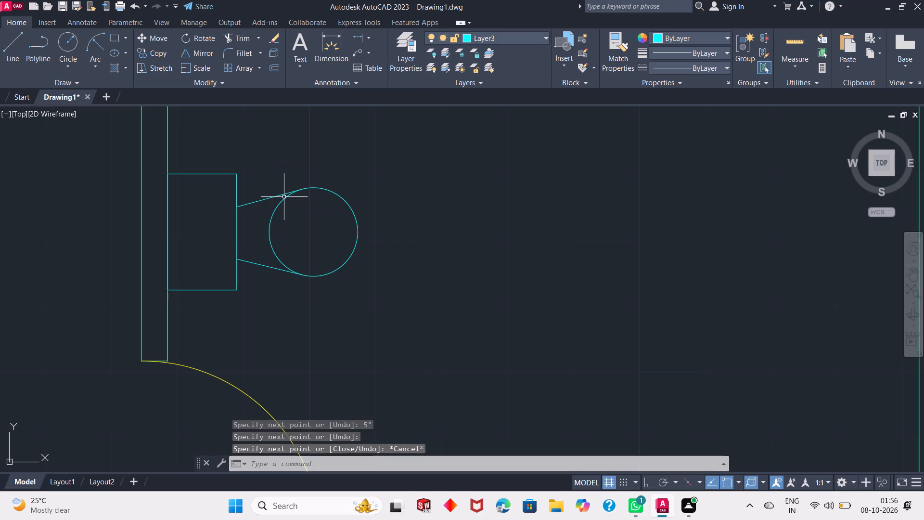
Erase the 5" helper line on the tank's outer edge.
left_click(238, 191)
right_click(328, 171)
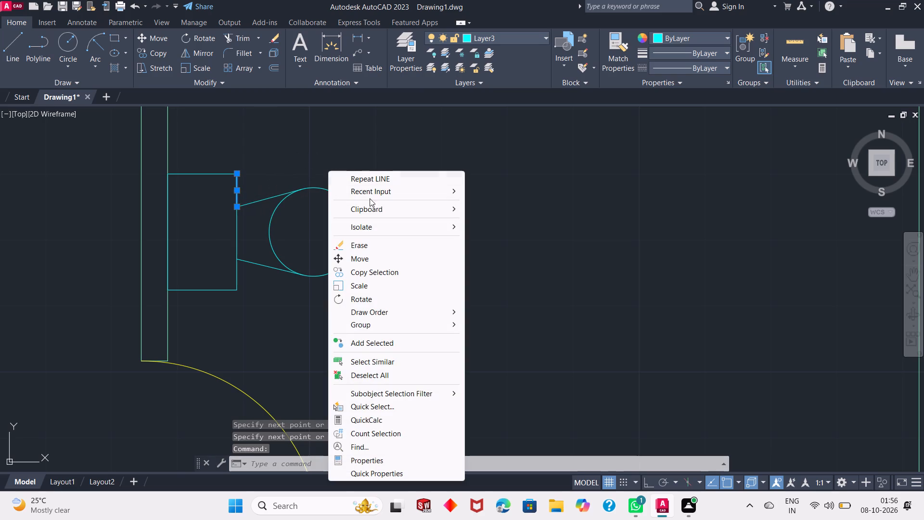
left_click(370, 246)
scroll(249, 195, "down", 2)
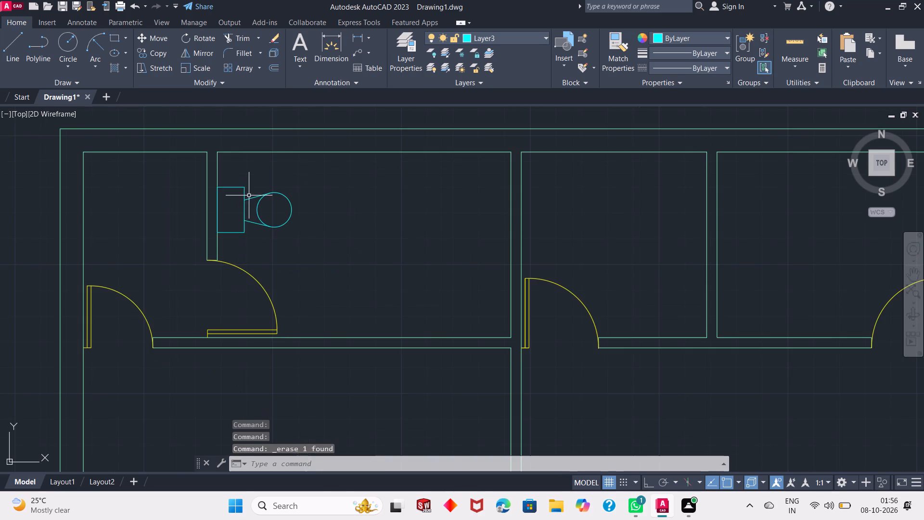
scroll(249, 195, "down", 1)
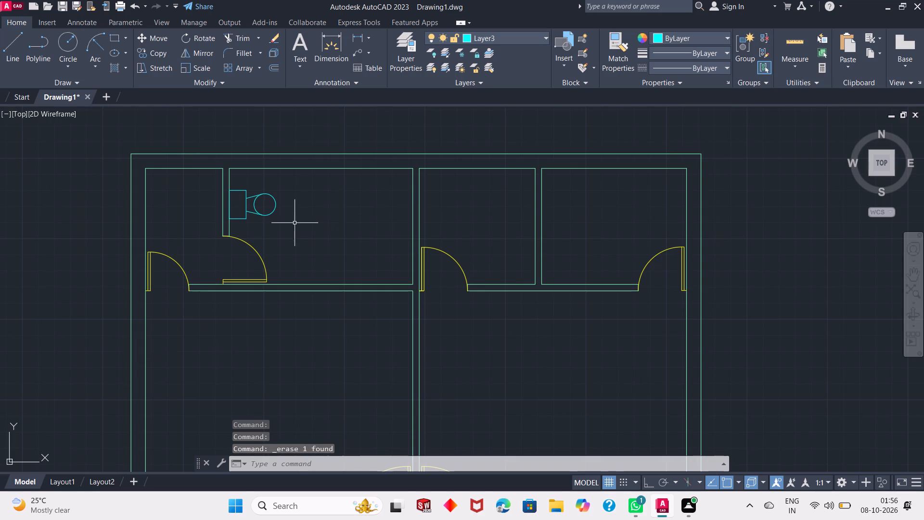
Draw a washbasin ellipse against the bathroom's lower wall beside the door, with half-axes about 10" horizontally and 8" vertically.
scroll(257, 208, "down", 1)
scroll(283, 248, "up", 3)
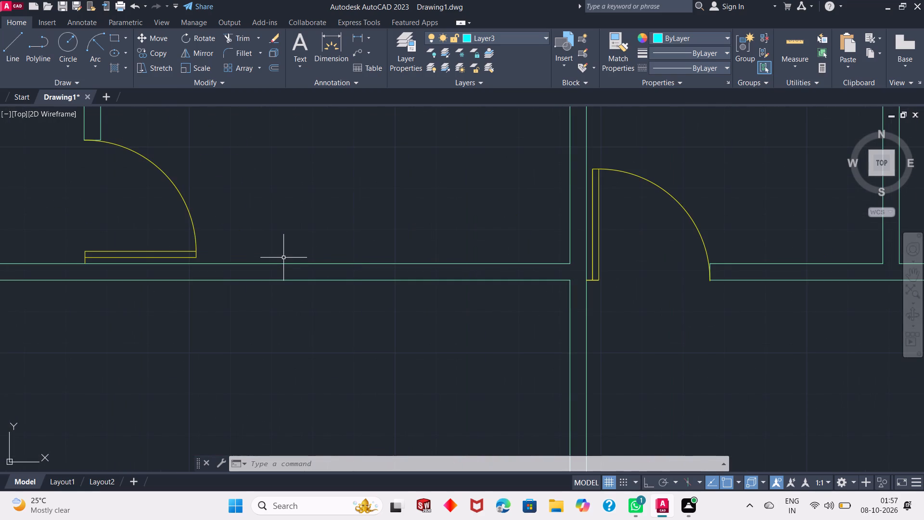
left_click(115, 57)
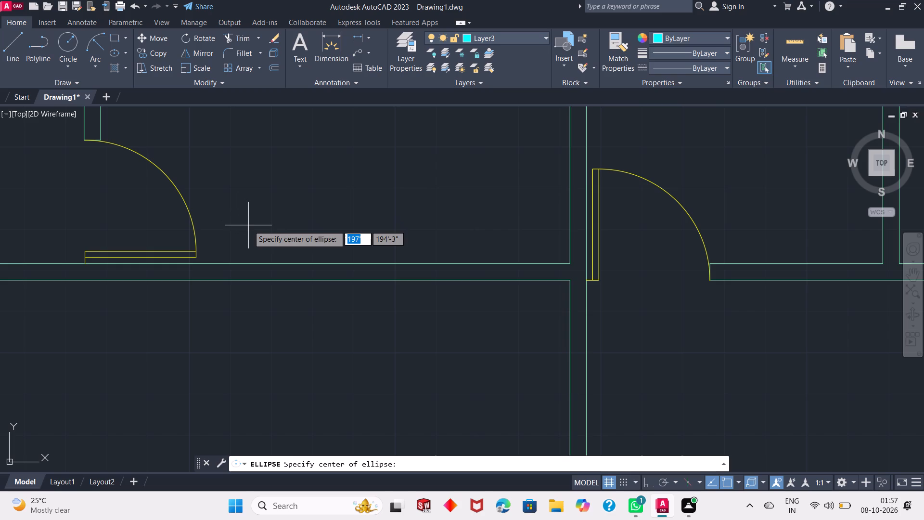
left_click(292, 230)
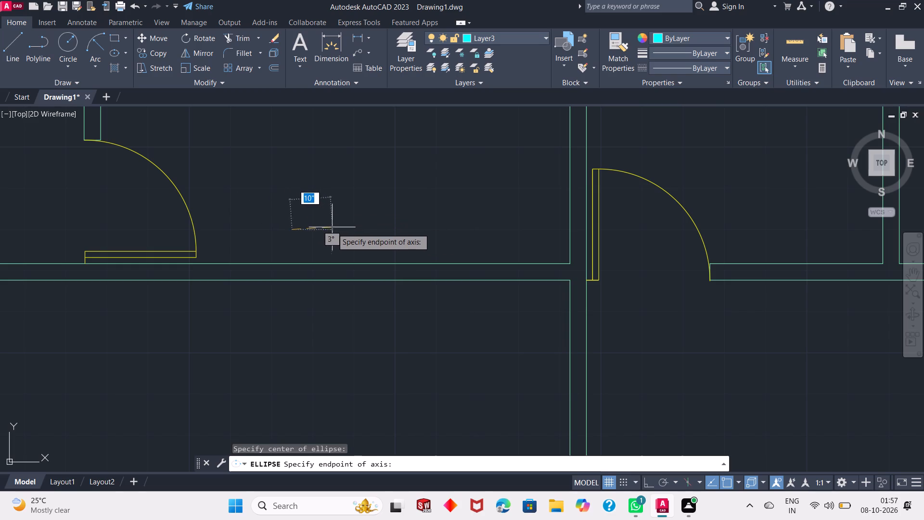
left_click(332, 229)
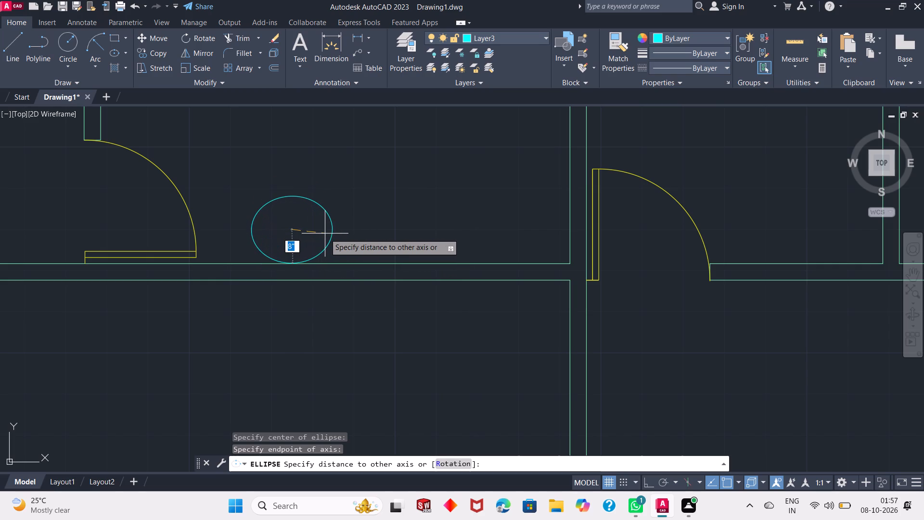
left_click(325, 234)
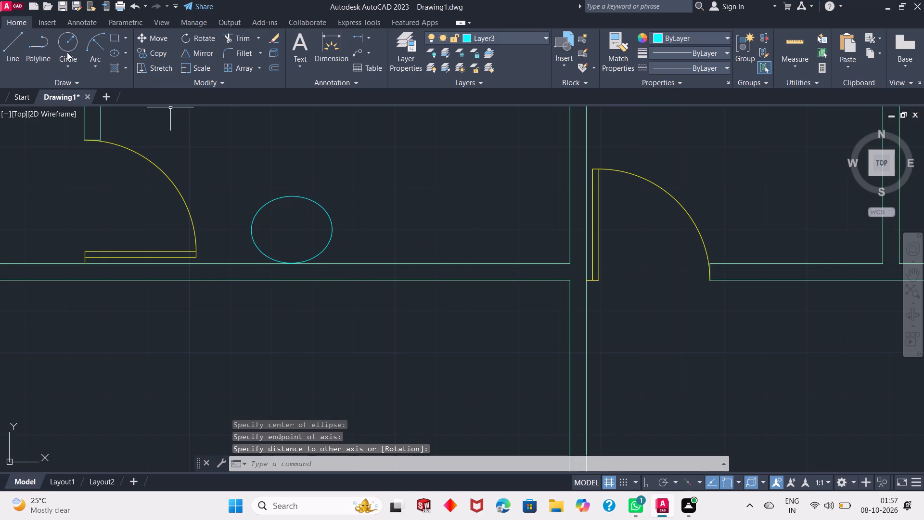
Draw a circle of about 6" radius centred inside the basin ellipse.
left_click(66, 47)
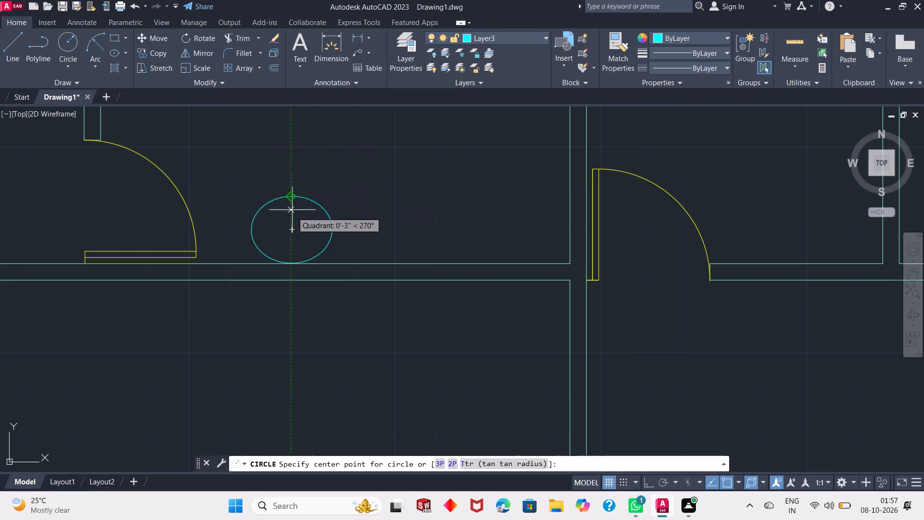
left_click(292, 229)
left_click(299, 208)
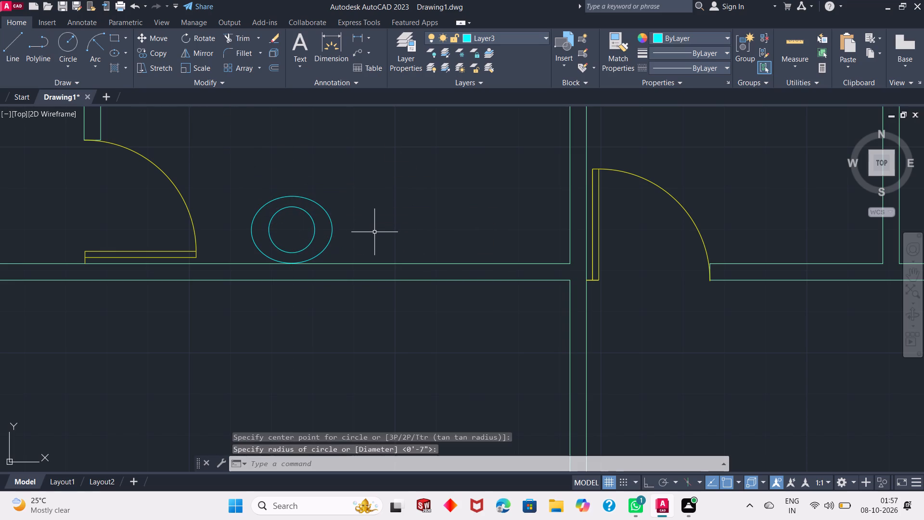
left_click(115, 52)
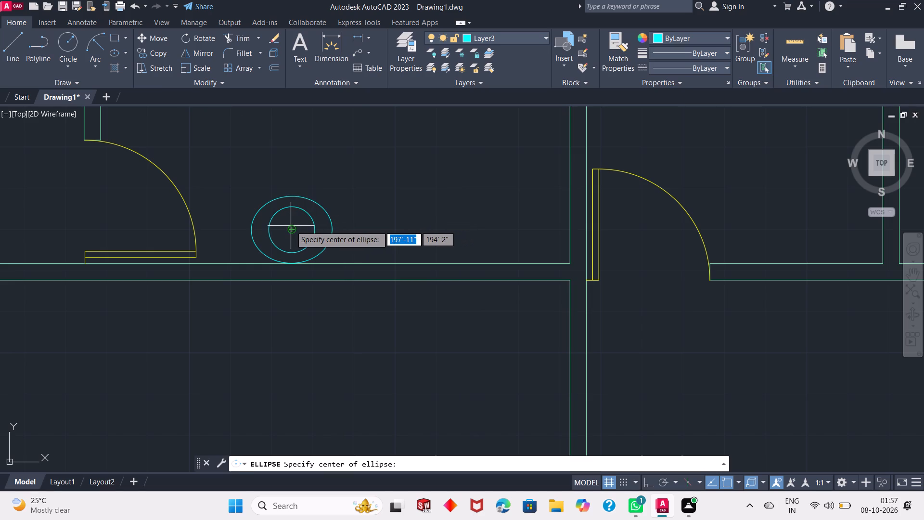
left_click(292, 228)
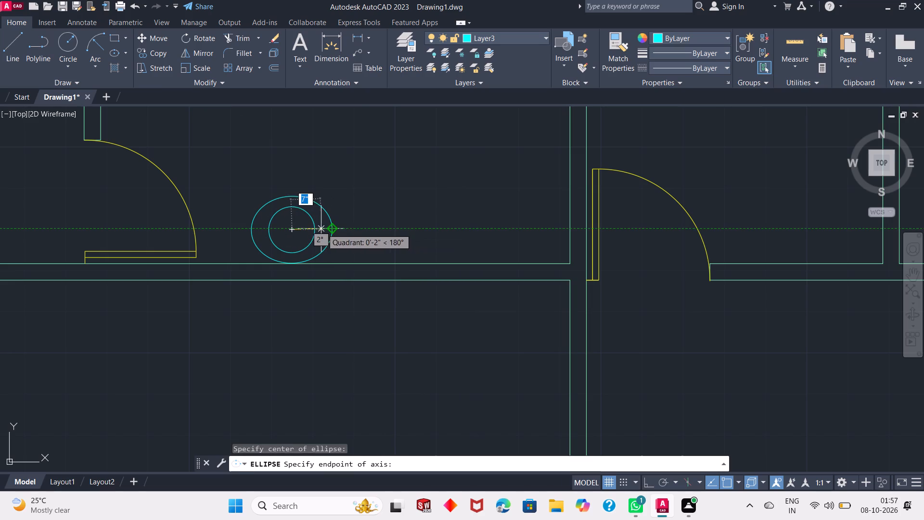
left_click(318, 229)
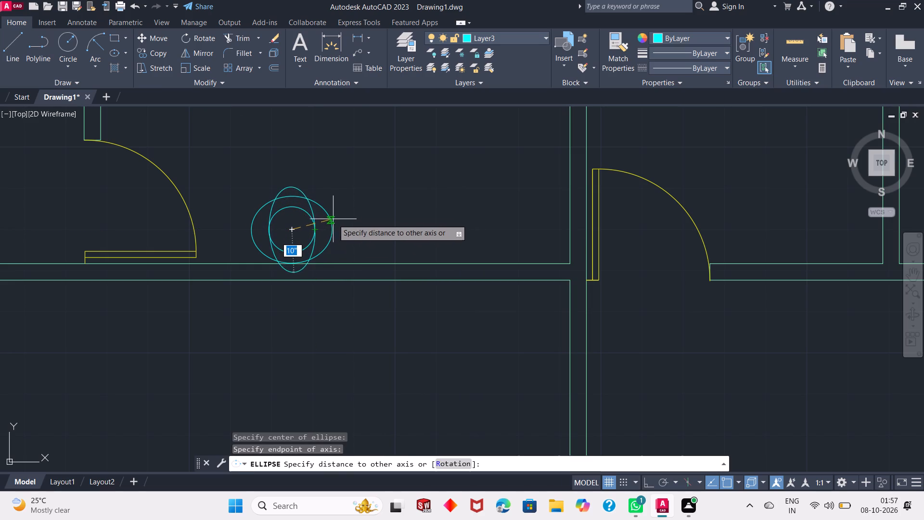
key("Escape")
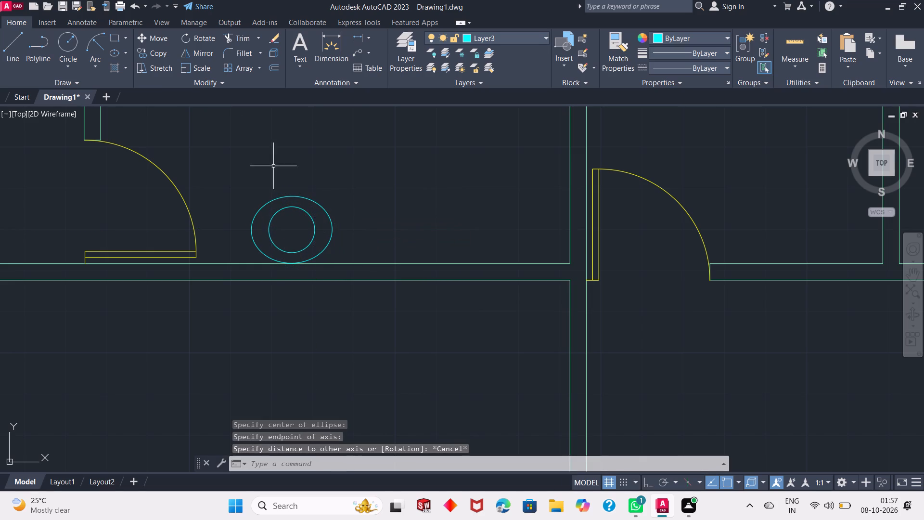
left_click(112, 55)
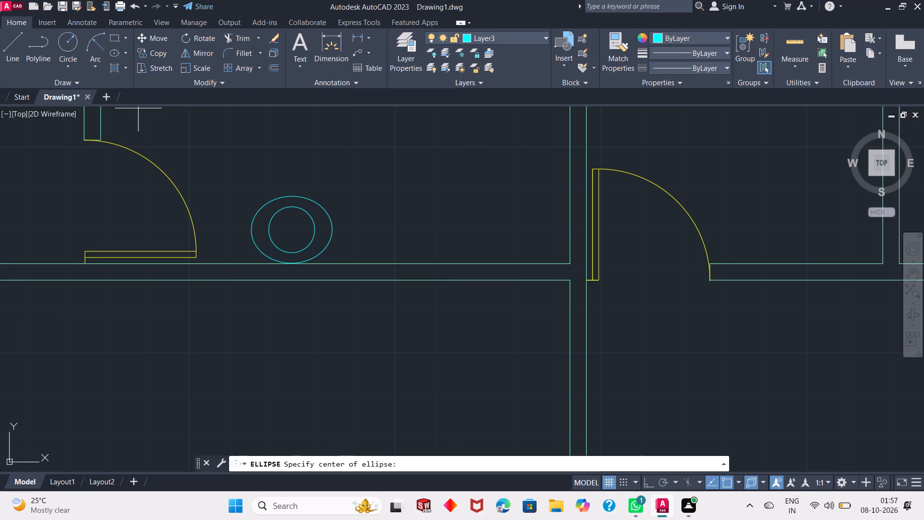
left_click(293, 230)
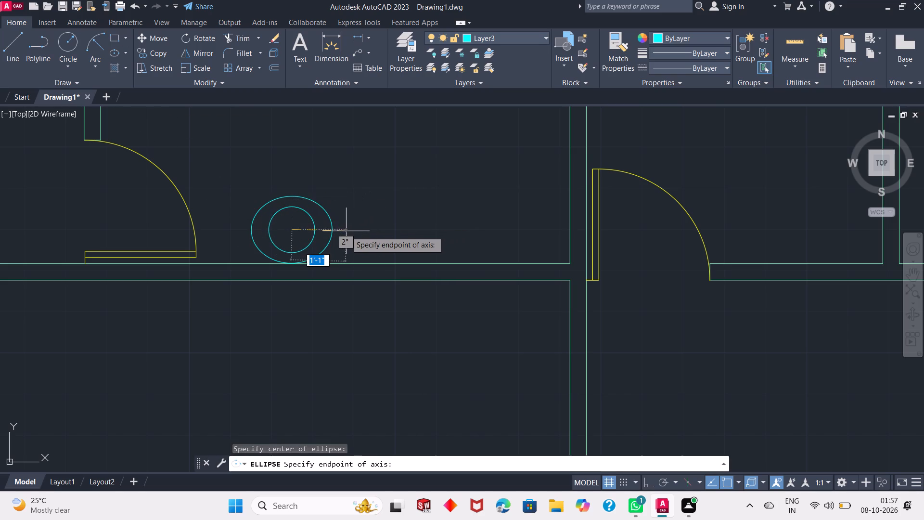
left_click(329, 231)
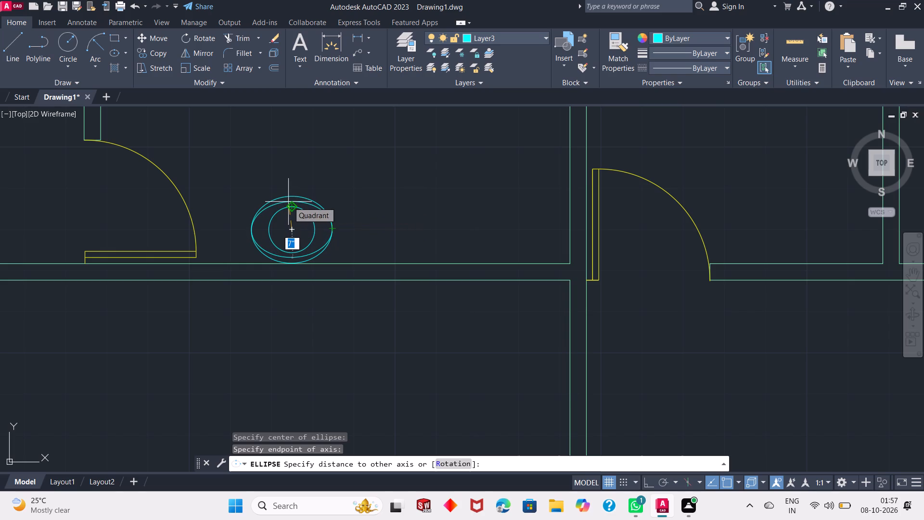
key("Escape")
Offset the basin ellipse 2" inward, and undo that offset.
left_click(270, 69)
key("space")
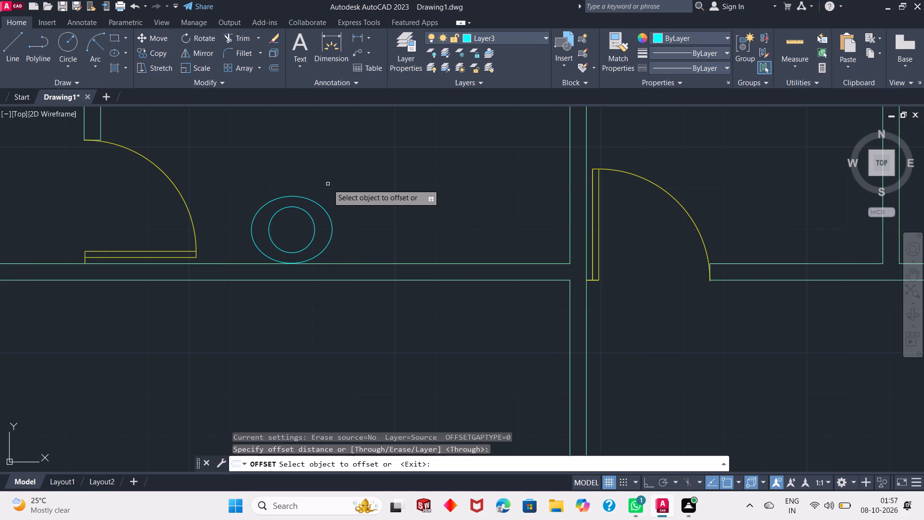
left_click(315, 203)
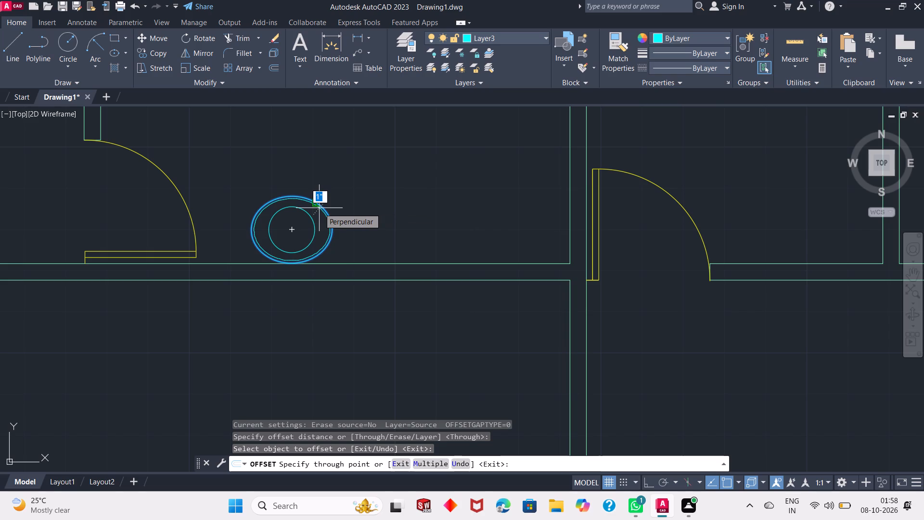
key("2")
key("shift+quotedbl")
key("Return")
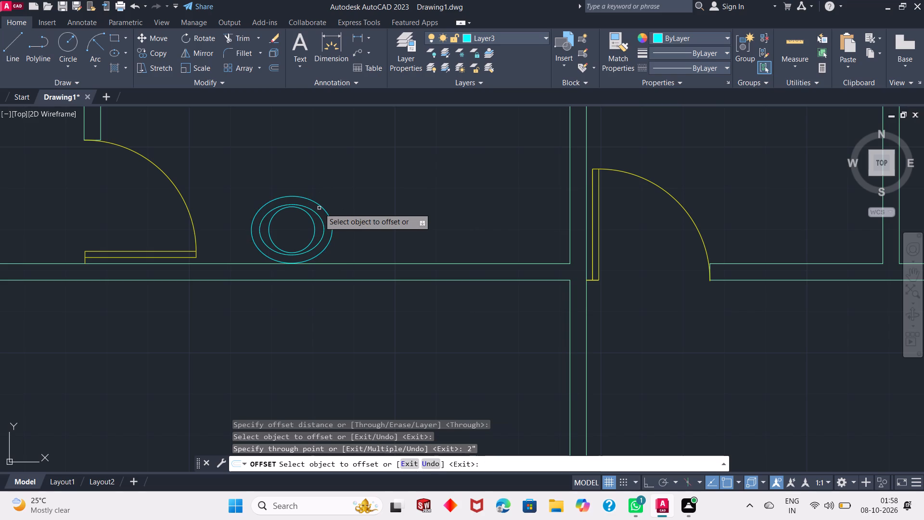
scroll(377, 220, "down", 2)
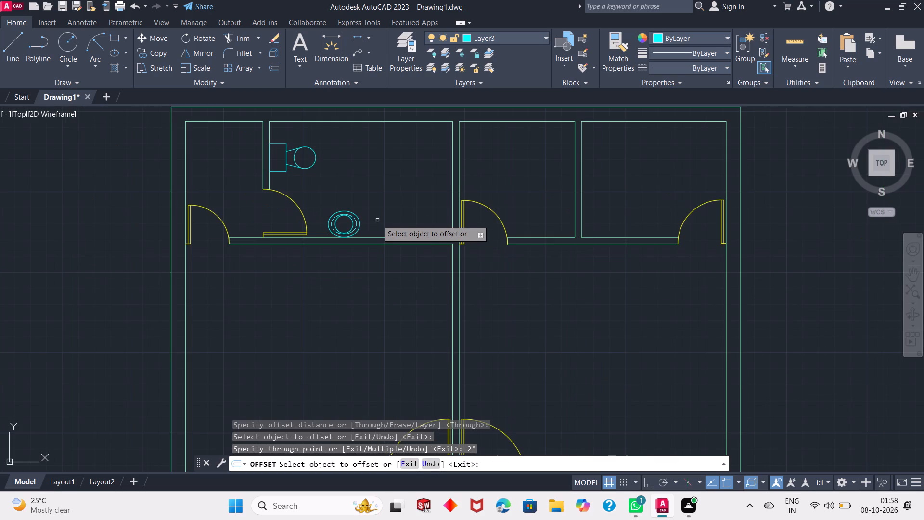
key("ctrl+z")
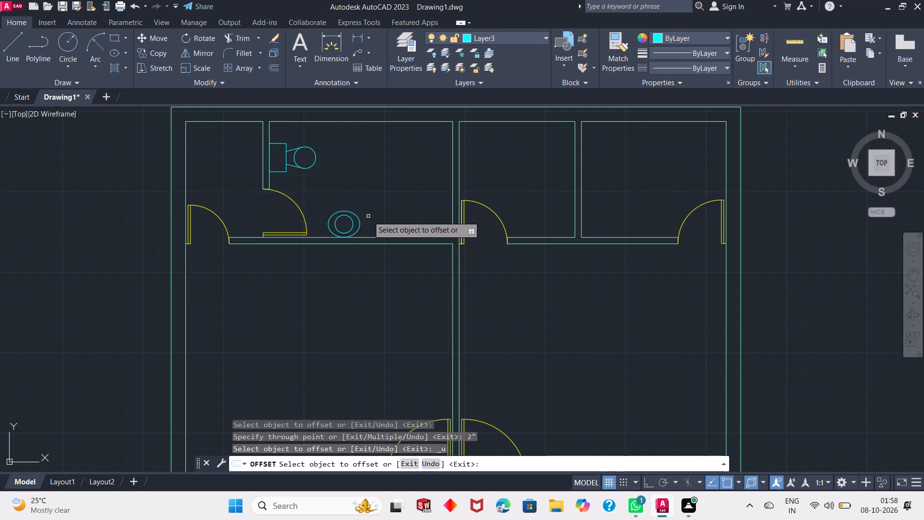
Offset the basin ellipse 1" inward to form the basin's rim.
scroll(350, 226, "up", 2)
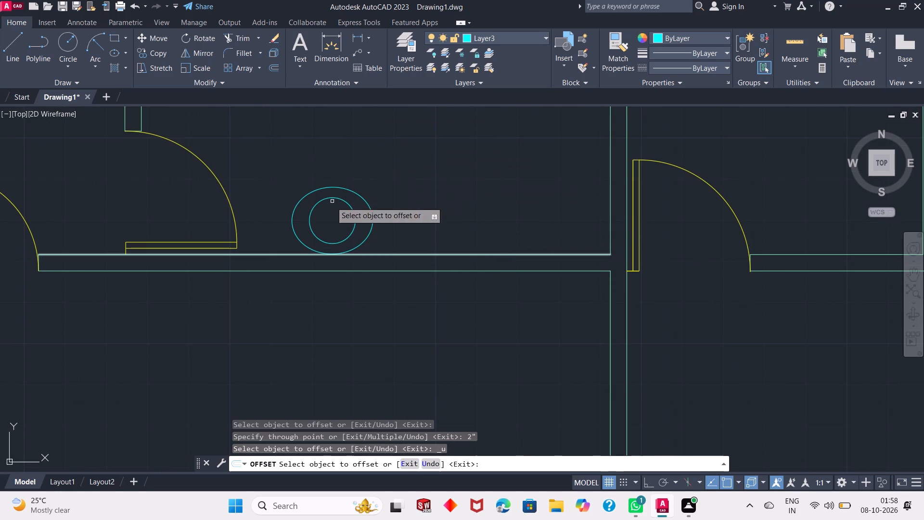
left_click(340, 188)
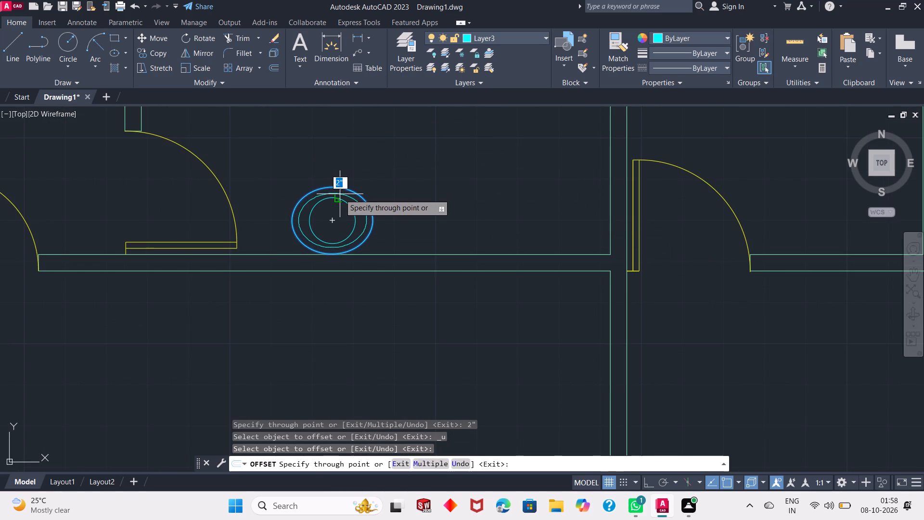
key("1")
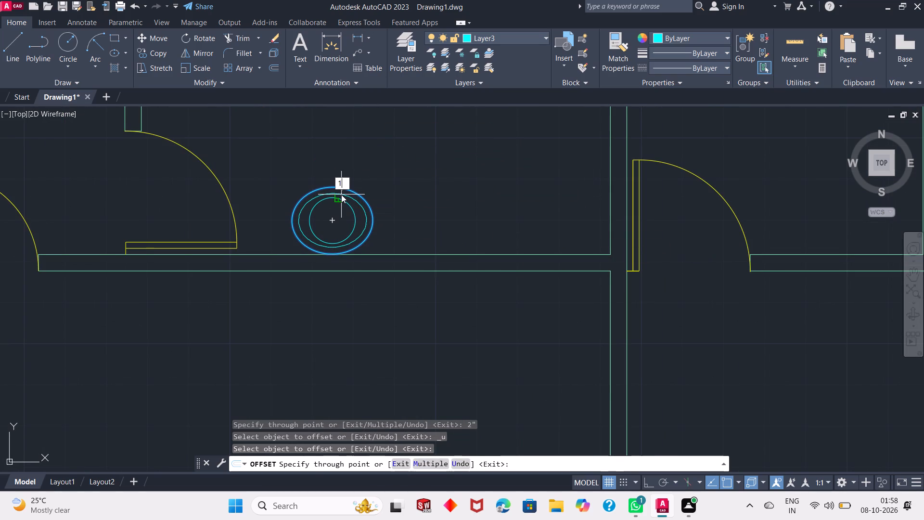
key("shift+quotedbl")
key("Return")
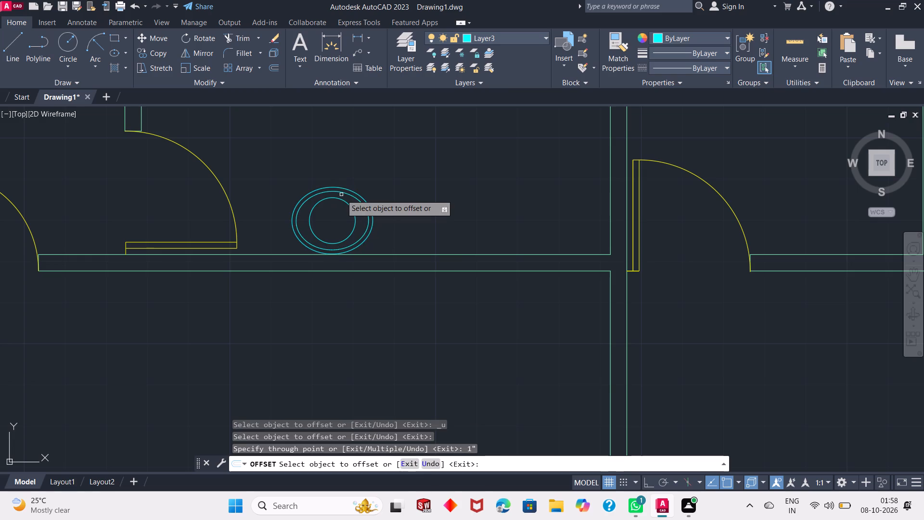
right_click(400, 174)
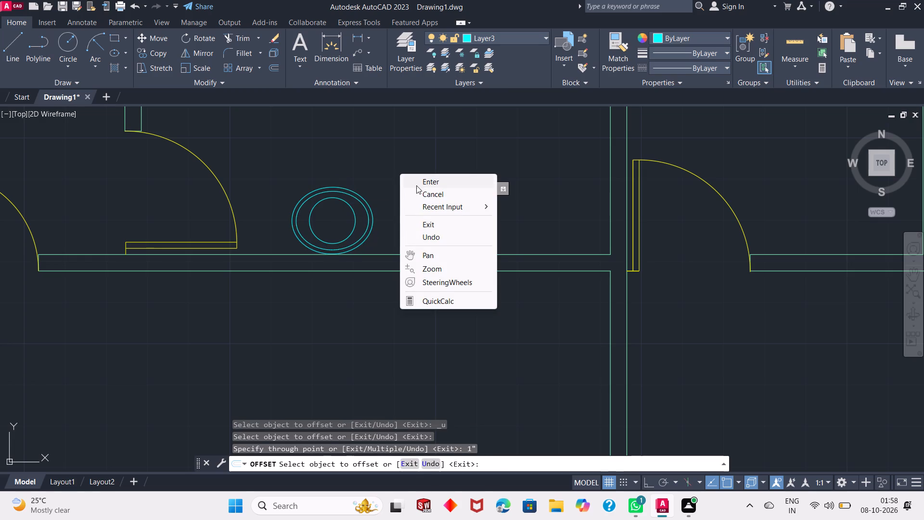
left_click(422, 184)
Draw a small drain circle at the common centre of the basin's circle and ellipses.
scroll(340, 272, "up", 2)
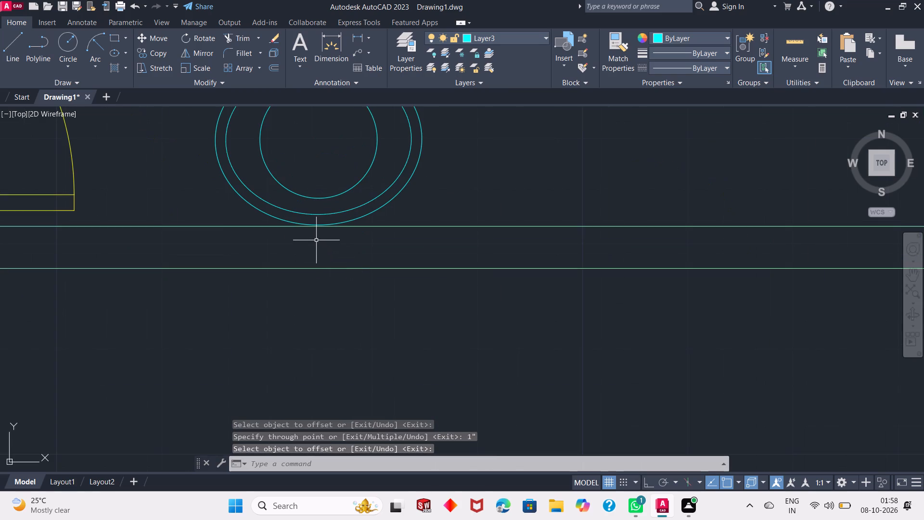
scroll(314, 237, "down", 2)
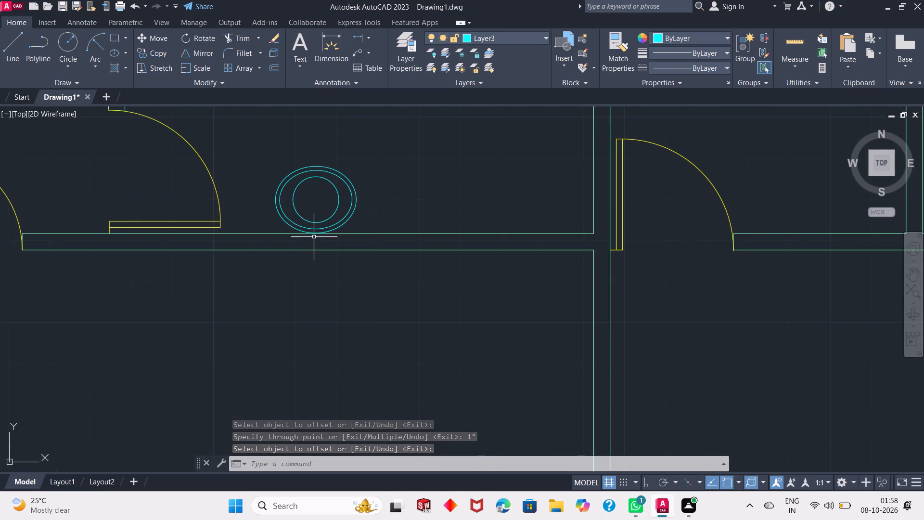
scroll(296, 184, "down", 2)
scroll(315, 237, "down", 1)
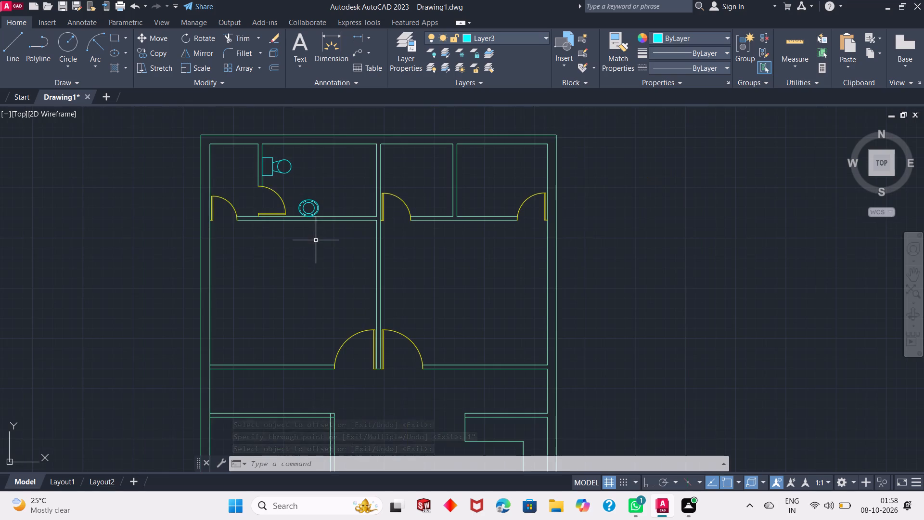
scroll(304, 214, "up", 4)
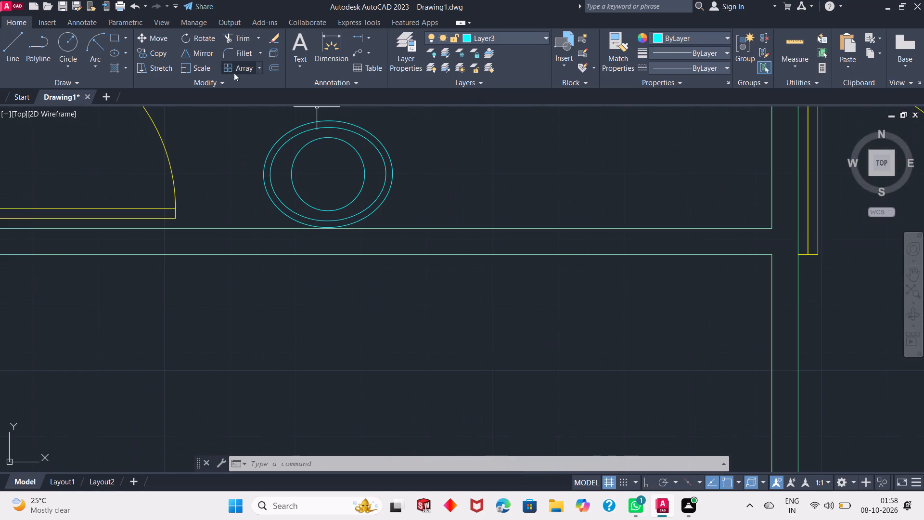
left_click(73, 47)
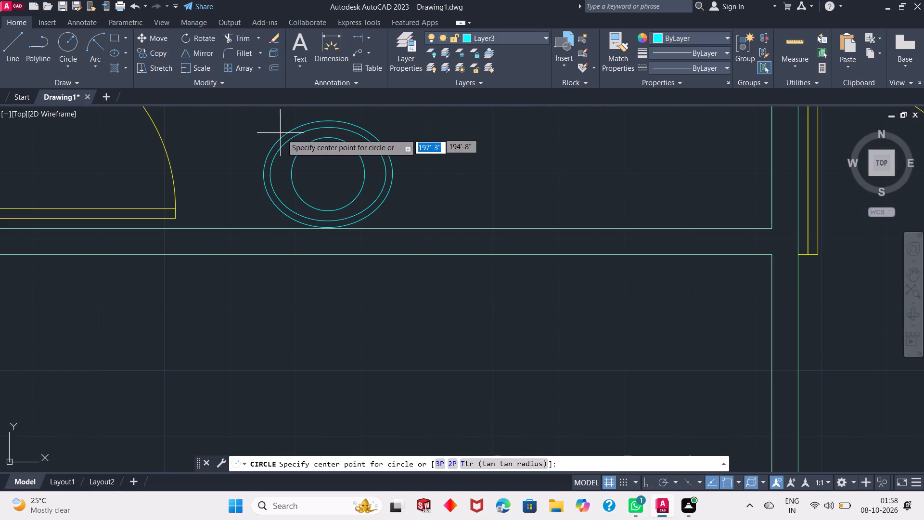
left_click(330, 173)
left_click(334, 169)
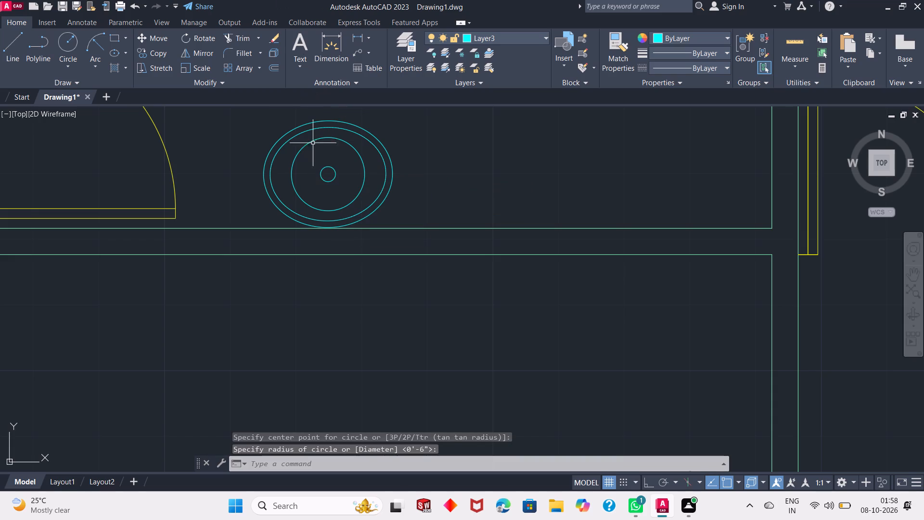
Fill the small drain circle at the washbasin's centre with a solid cyan hatch.
type("h")
key("space")
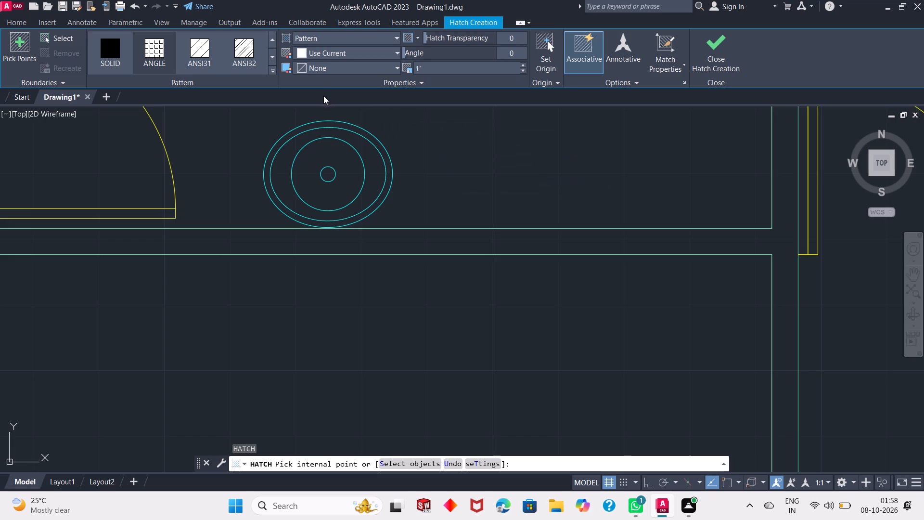
left_click(317, 42)
left_click(320, 50)
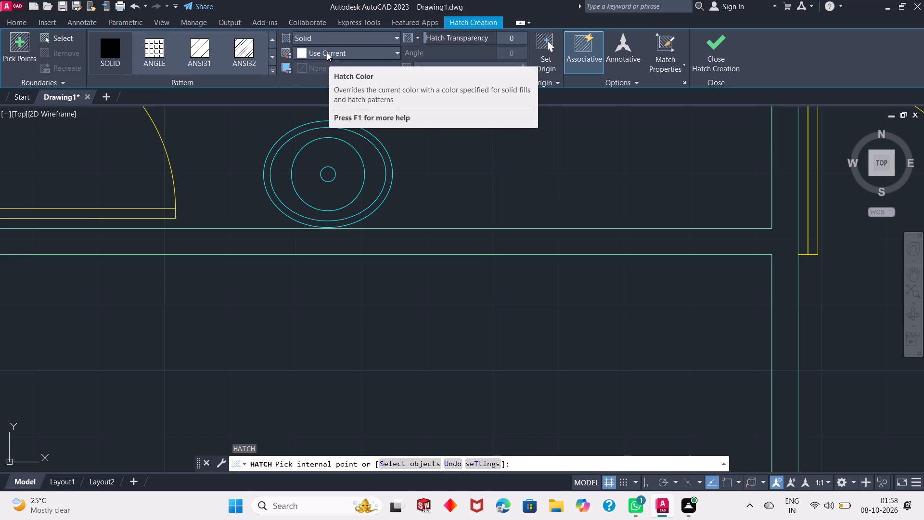
left_click(323, 52)
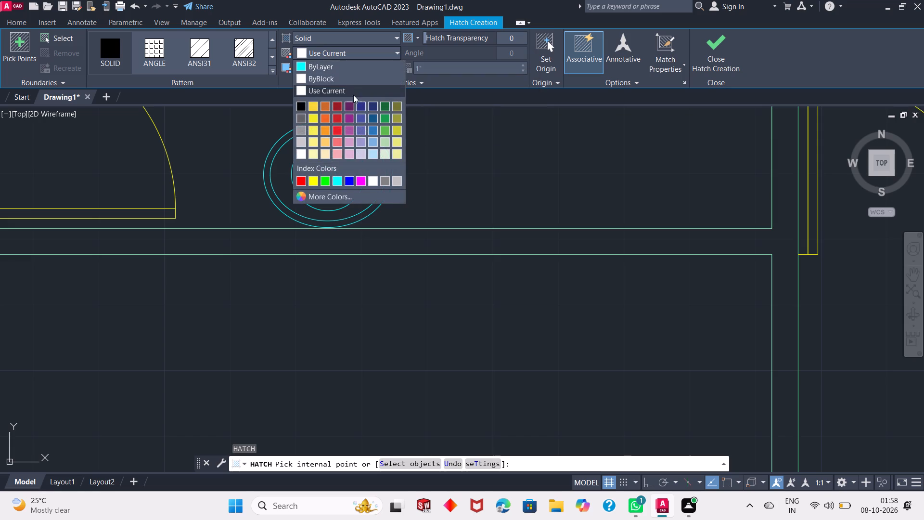
left_click(333, 181)
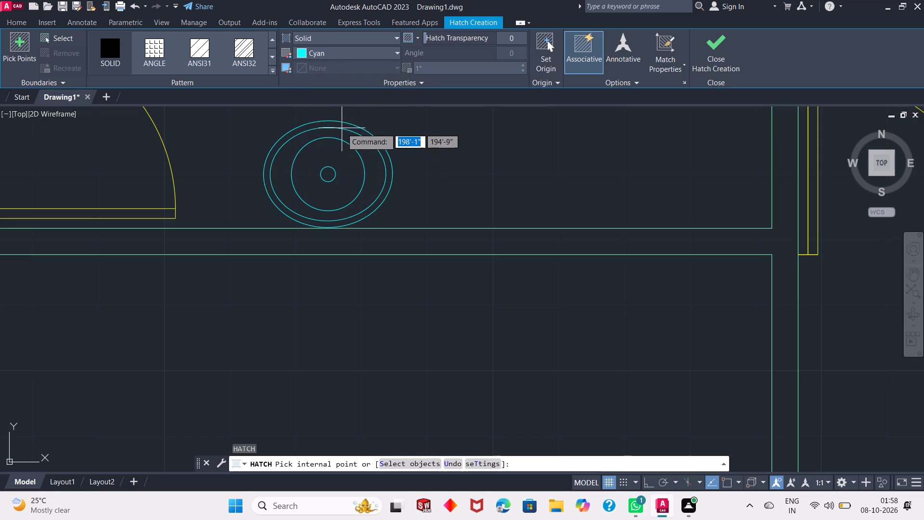
left_click(329, 175)
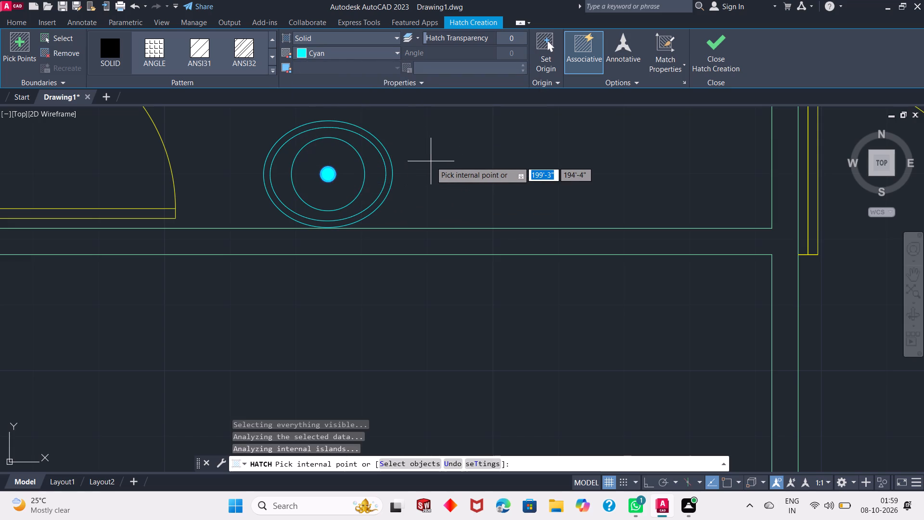
key("Return")
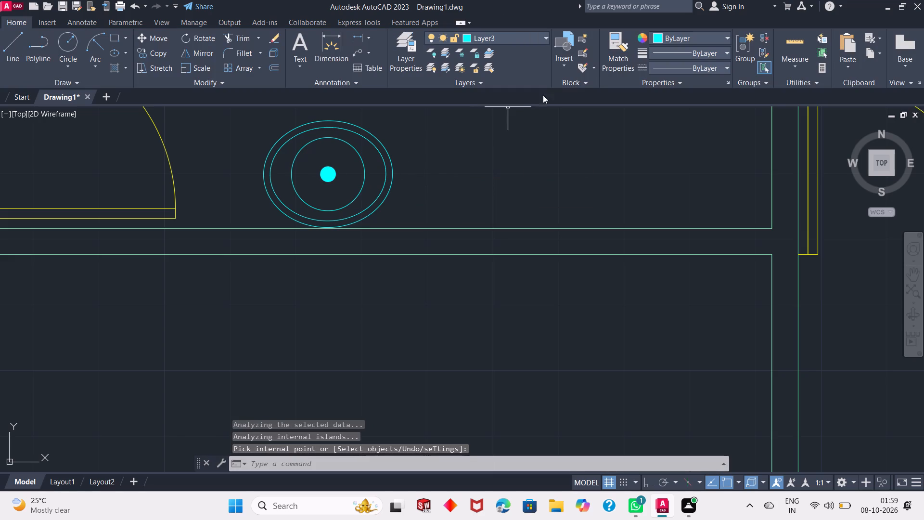
left_click(573, 85)
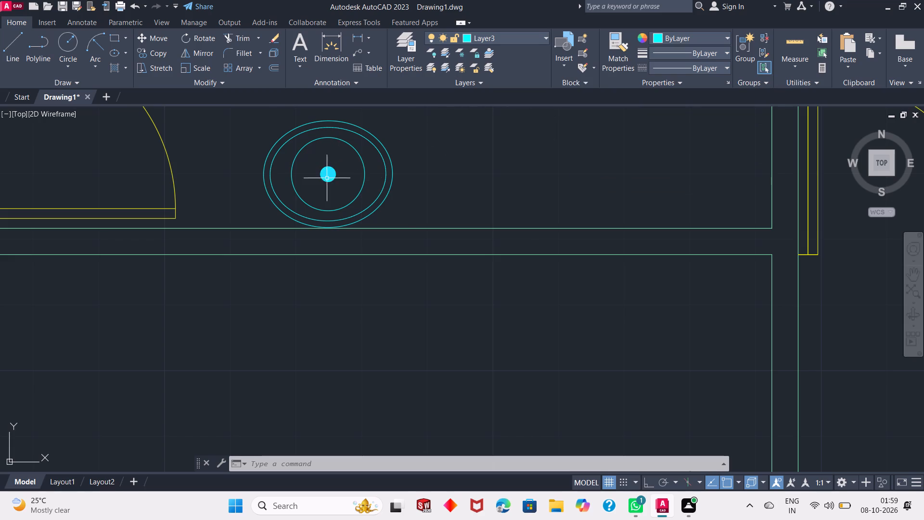
Examine the washbasin and its placement among the upper rooms of the floor plan.
scroll(320, 187, "up", 2)
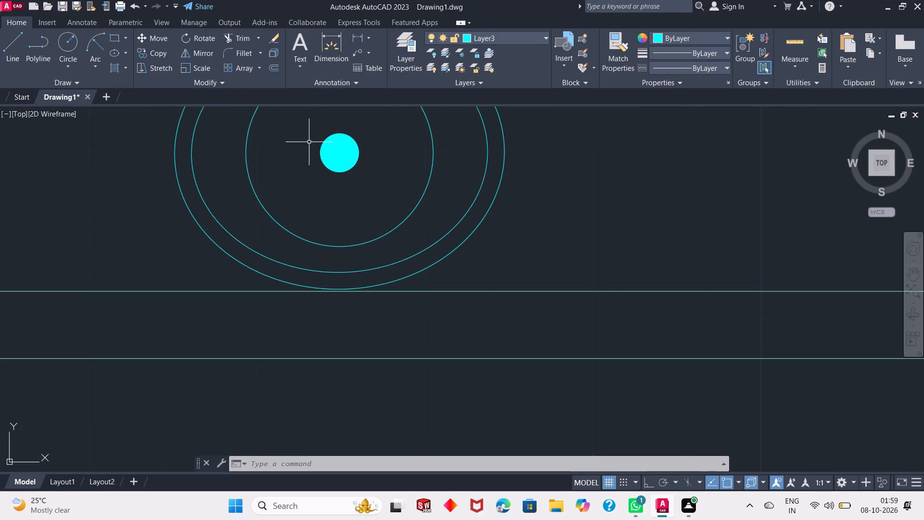
scroll(330, 197, "down", 2)
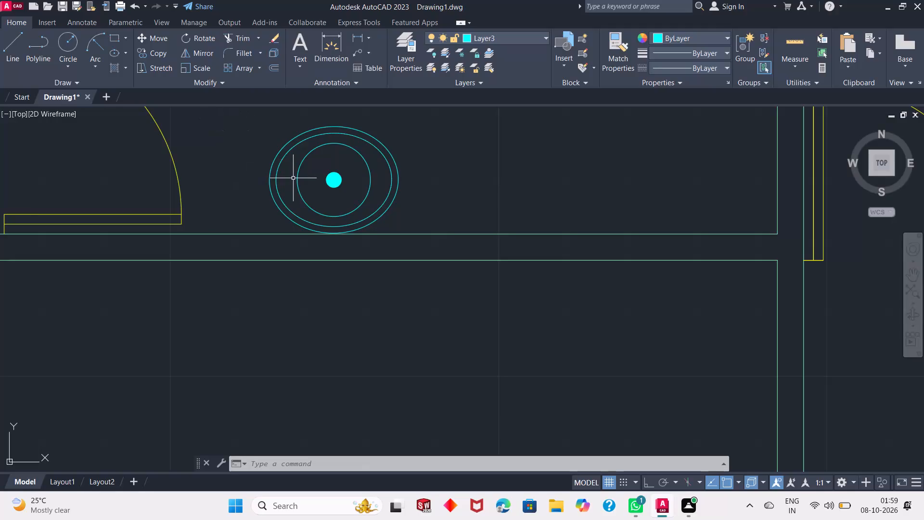
scroll(315, 218, "down", 2)
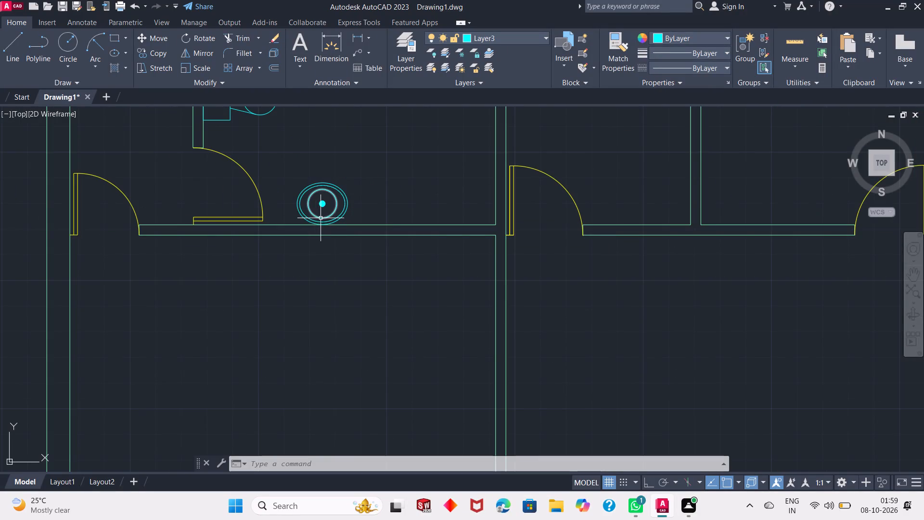
scroll(336, 264, "down", 1)
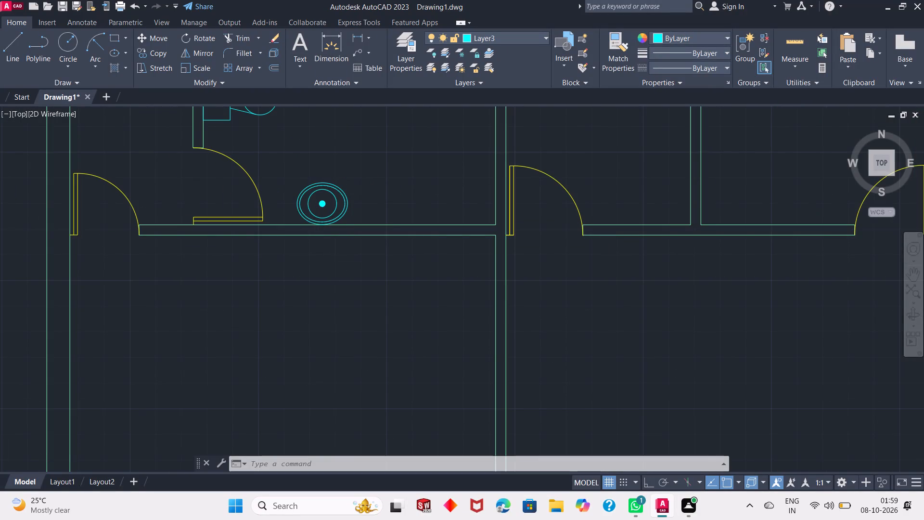
scroll(336, 264, "down", 2)
scroll(336, 264, "up", 1)
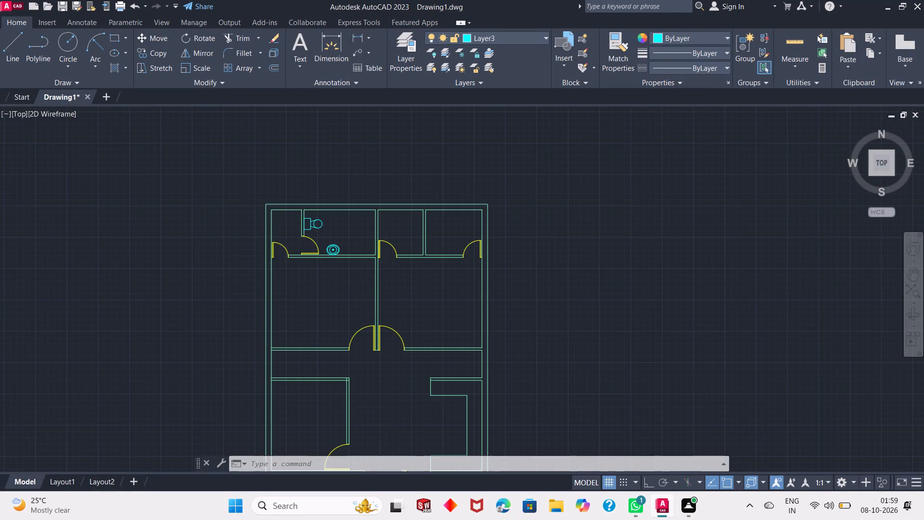
scroll(336, 264, "down", 1)
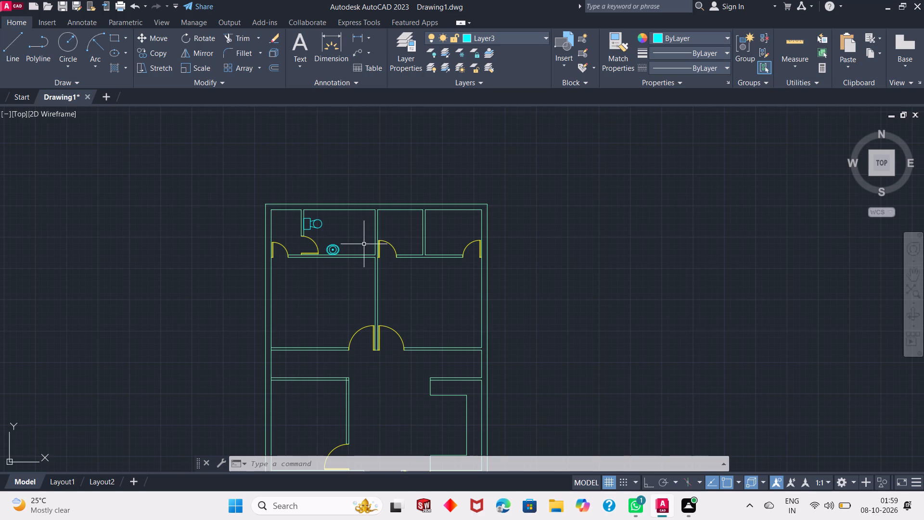
scroll(364, 244, "up", 1)
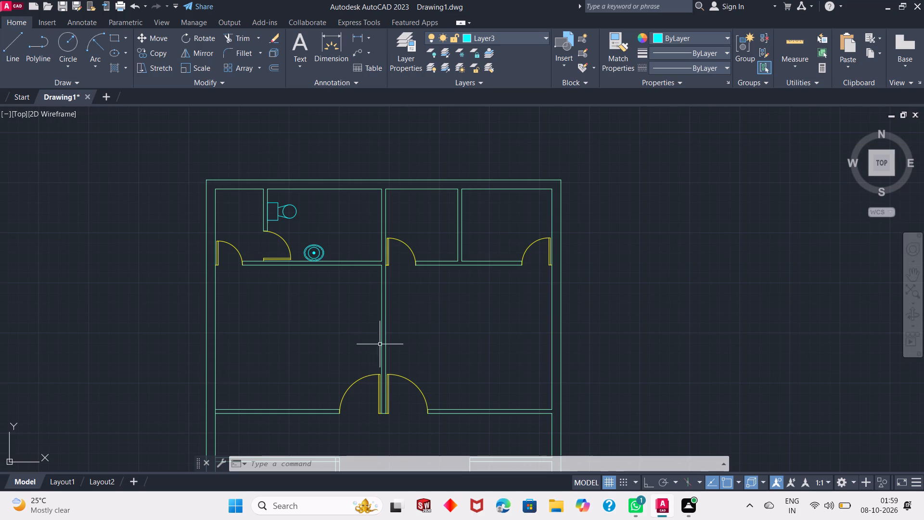
scroll(309, 269, "up", 1)
scroll(328, 235, "down", 1)
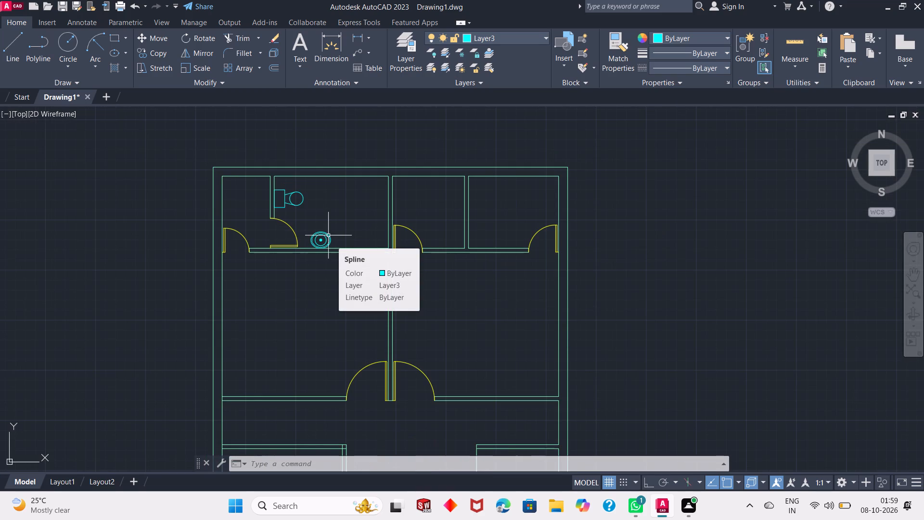
Copy the toilet from the existing bathroom and paste it into the upper room at the plan's far east end.
scroll(300, 199, "up", 1)
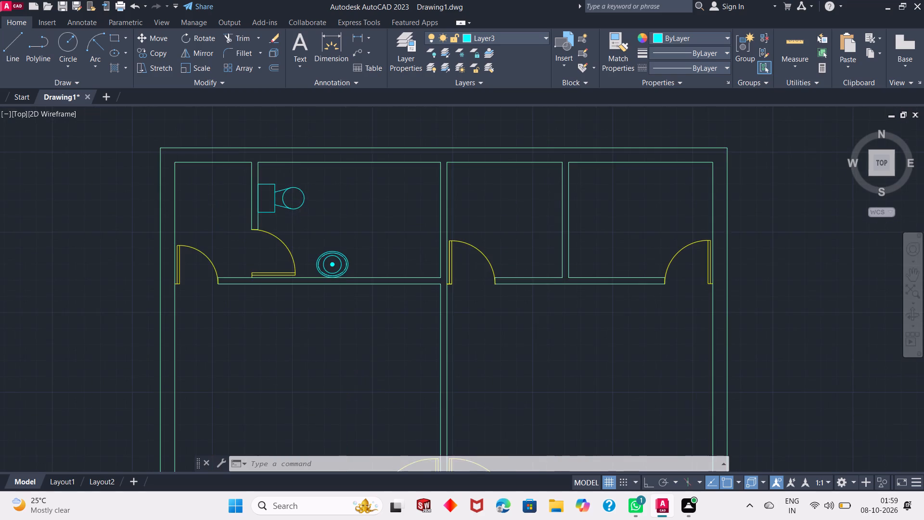
scroll(299, 198, "up", 1)
left_click(317, 170)
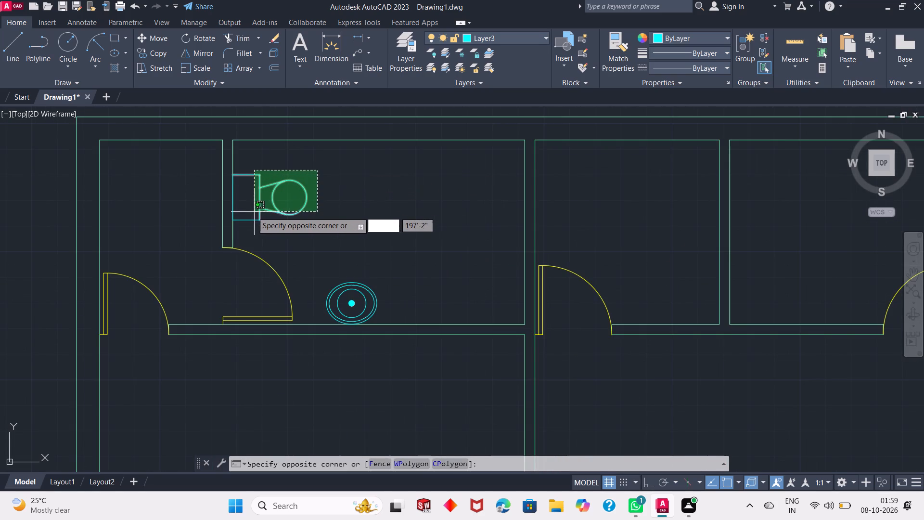
left_click(233, 223)
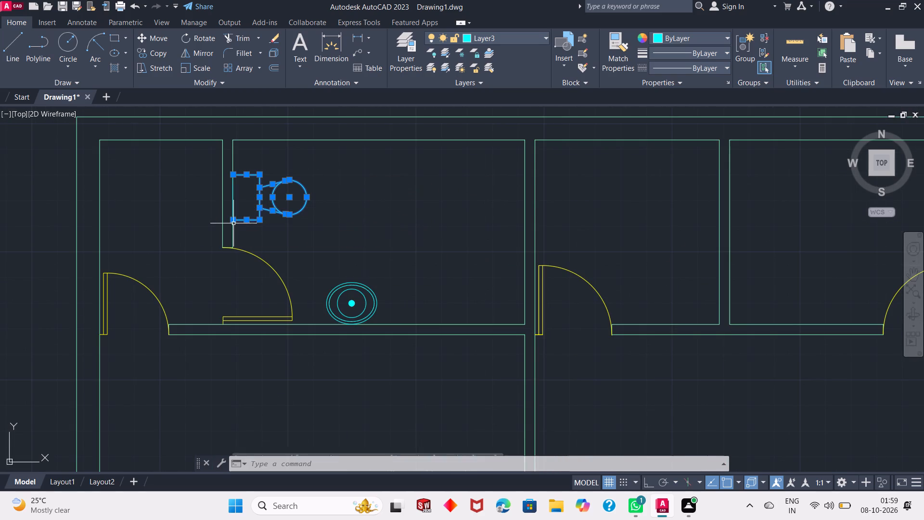
left_click(233, 197)
key("ctrl+c")
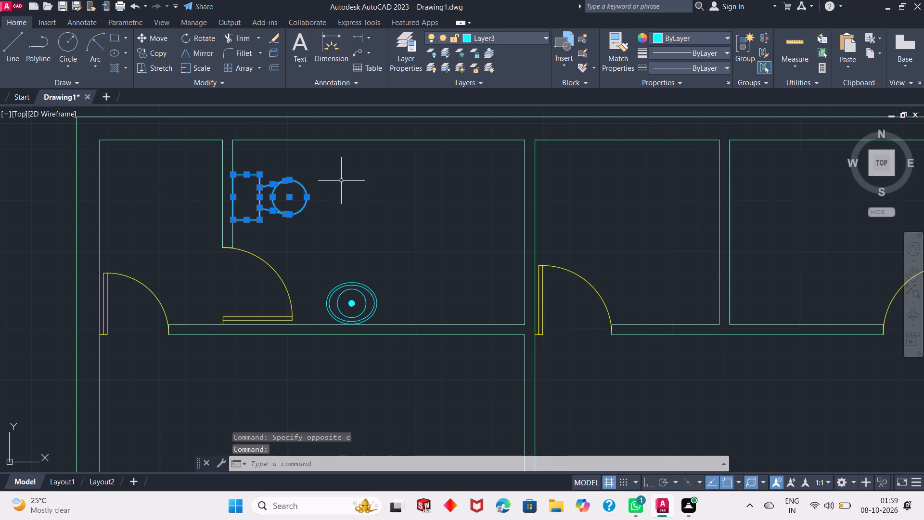
scroll(285, 247, "down", 2)
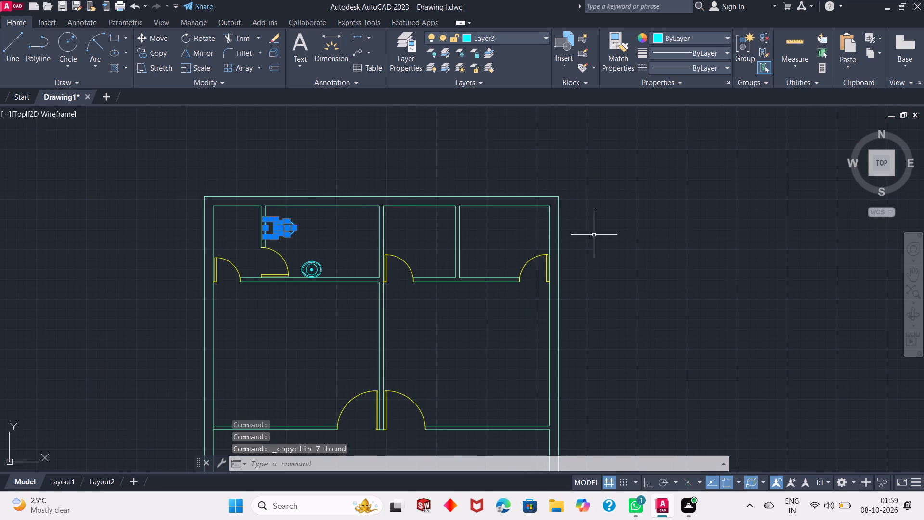
left_click(611, 232)
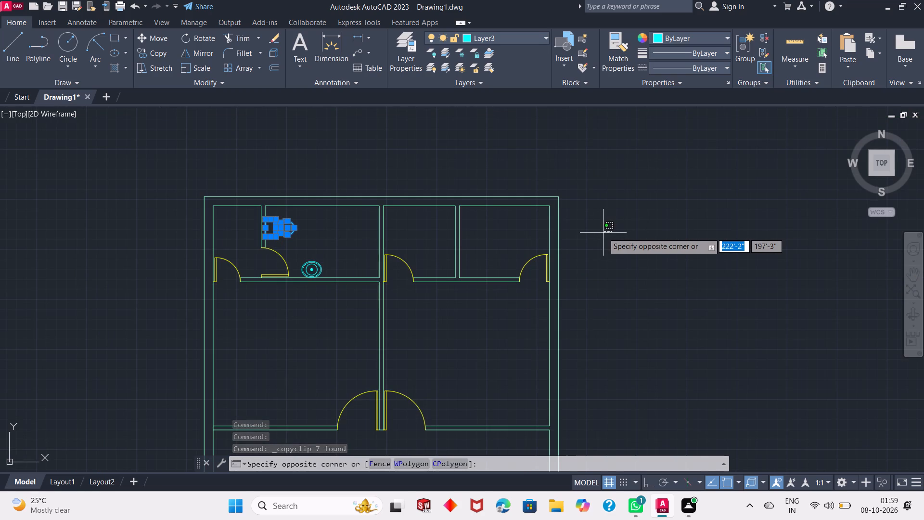
key("ctrl+v")
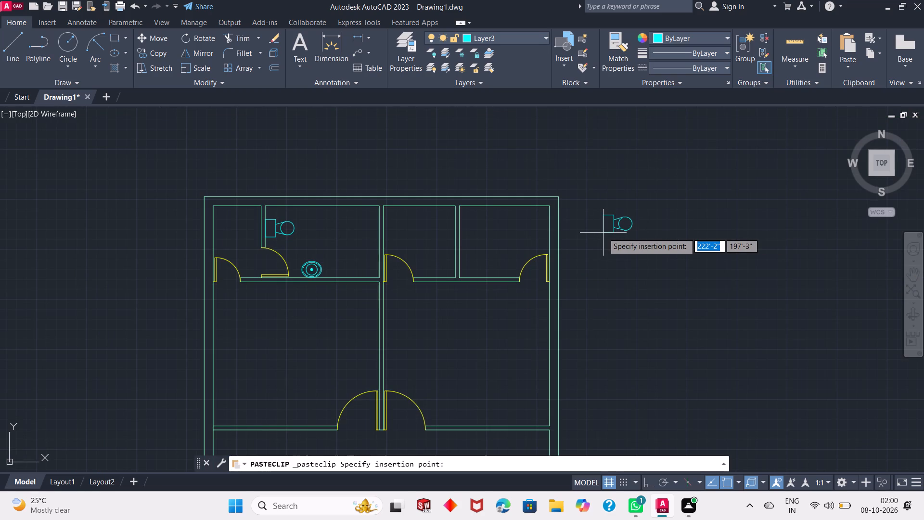
left_click(495, 238)
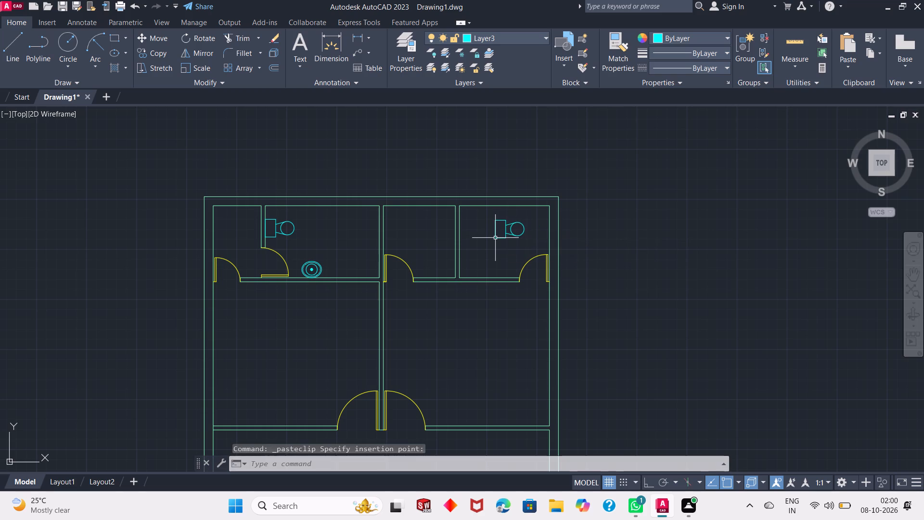
Rotate the pasted toilet 180° about the lower outer corner of its tank, with Ortho on.
scroll(522, 228, "down", 3)
scroll(522, 228, "up", 4)
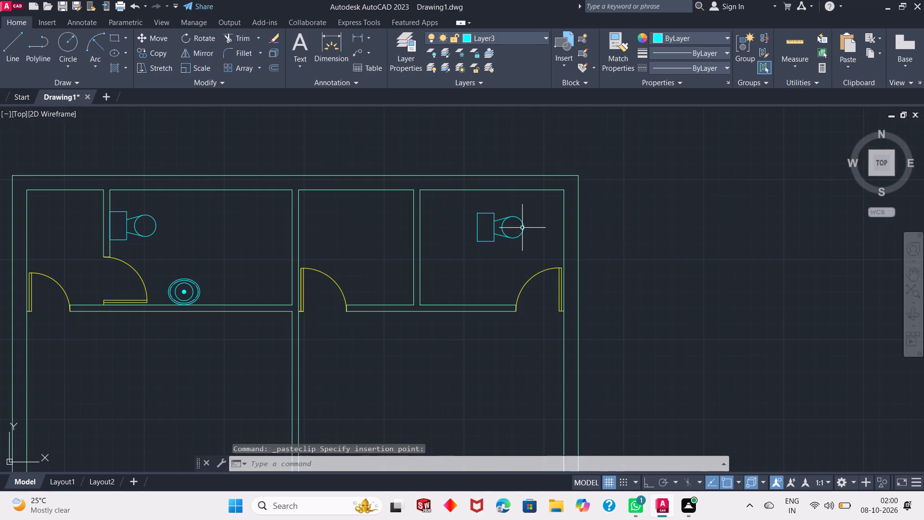
scroll(522, 228, "up", 1)
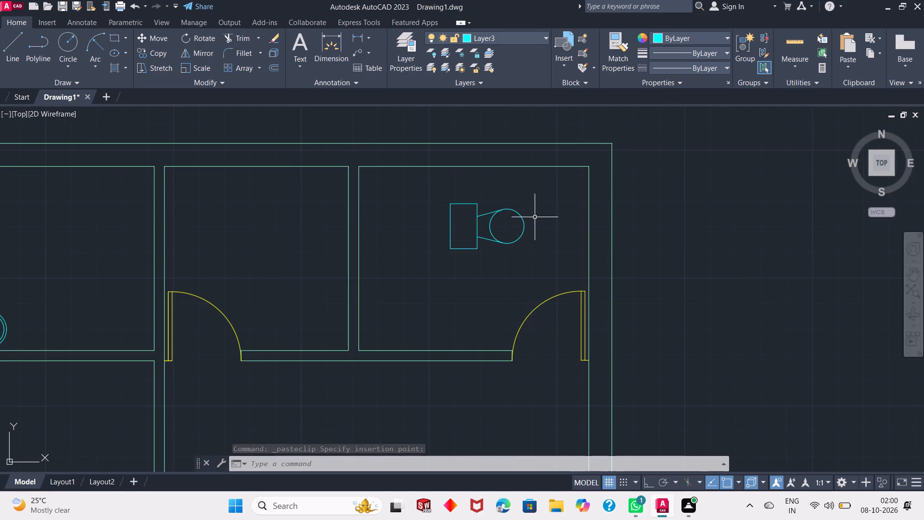
left_click(533, 200)
left_click(426, 255)
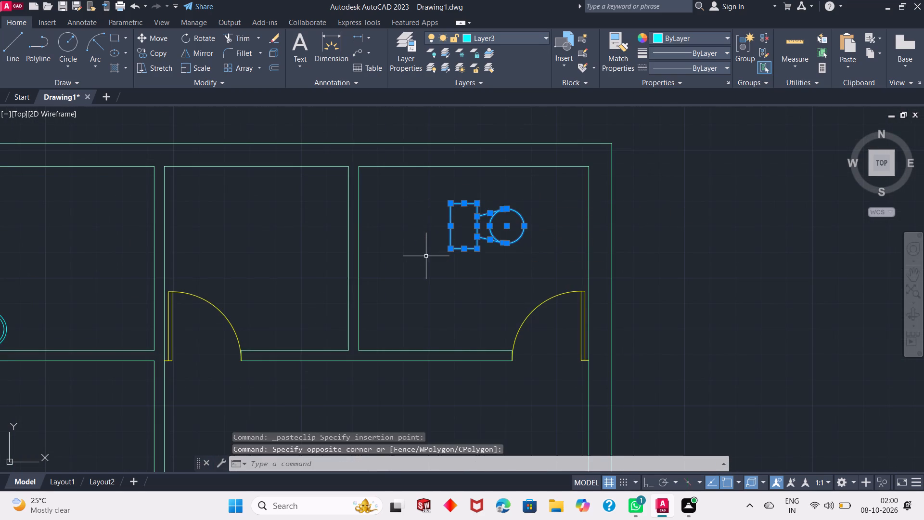
left_click(205, 42)
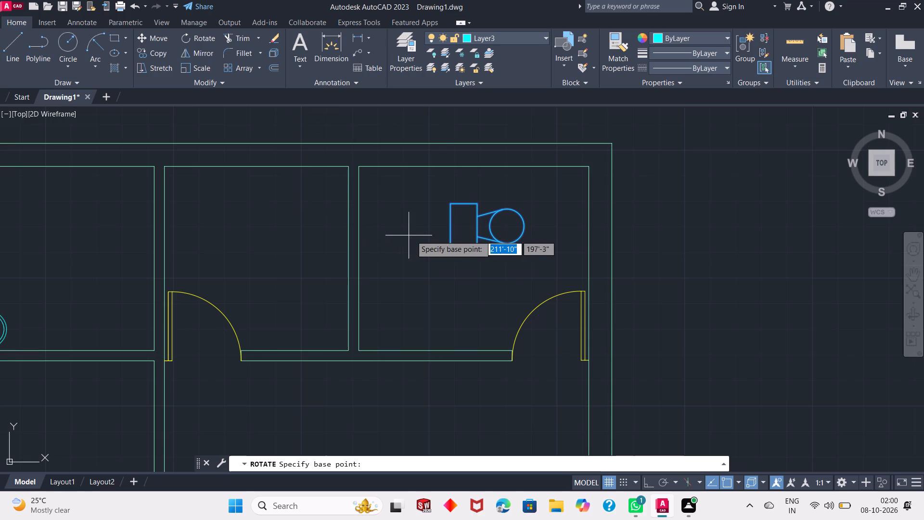
left_click(451, 250)
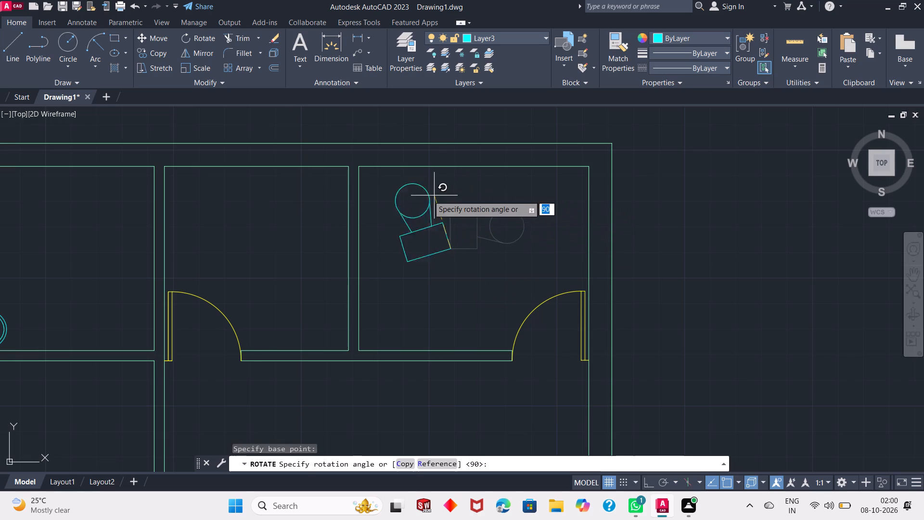
key("F8")
left_click(395, 246)
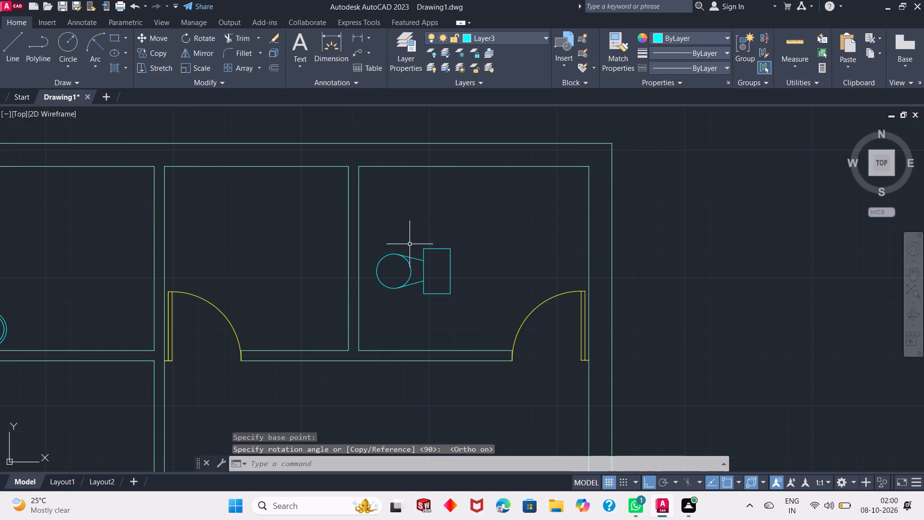
Turn Ortho off and move the rotated toilet by its tank's back midpoint onto the room's east inner wall, above the door.
left_click(465, 236)
left_click(388, 309)
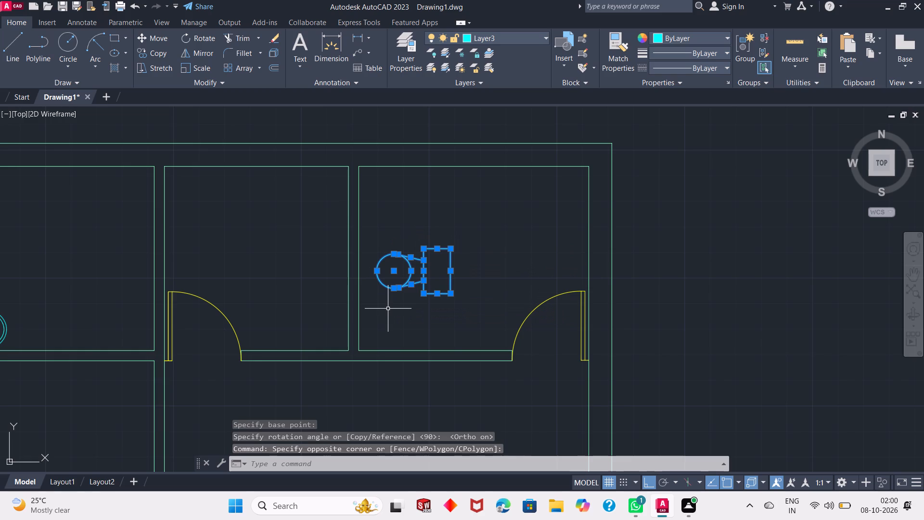
key("F8")
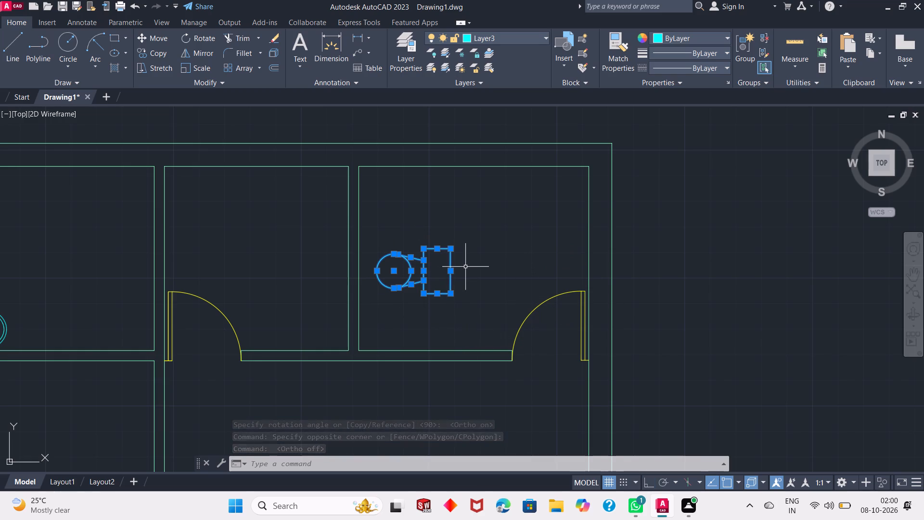
type("m")
key("space")
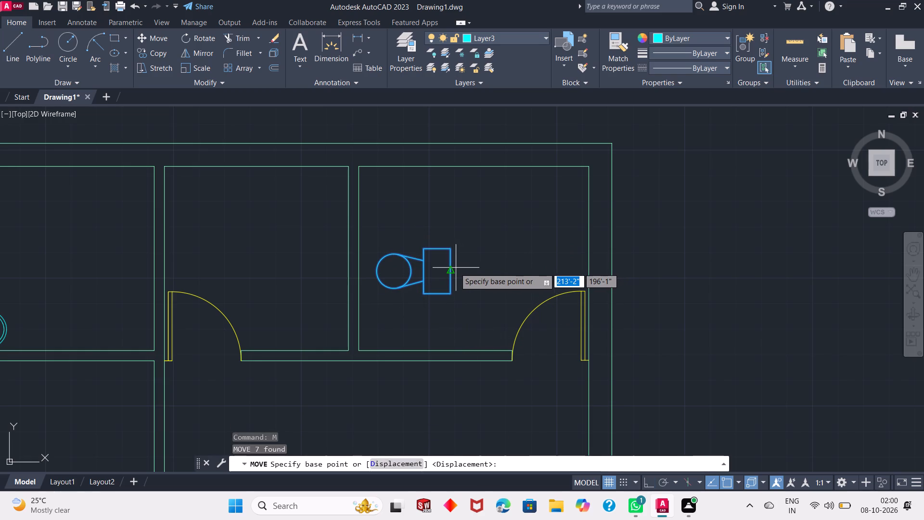
left_click(450, 271)
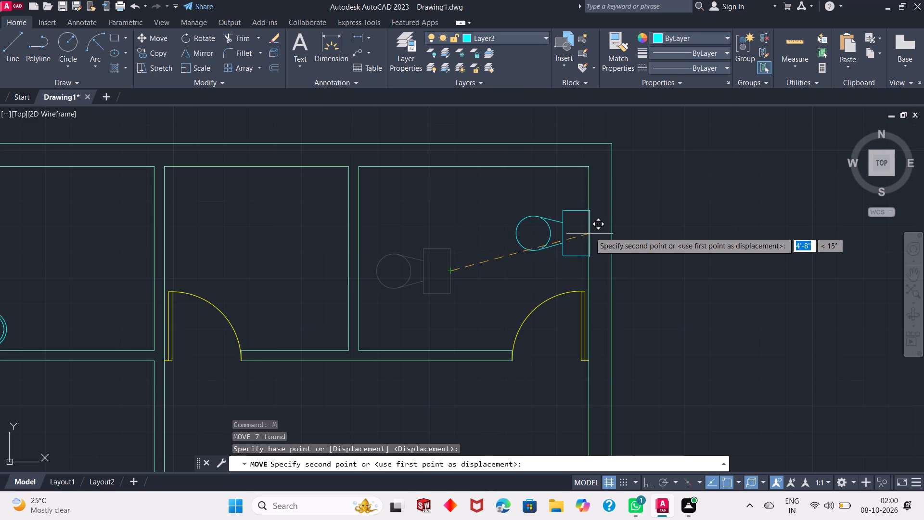
left_click(588, 215)
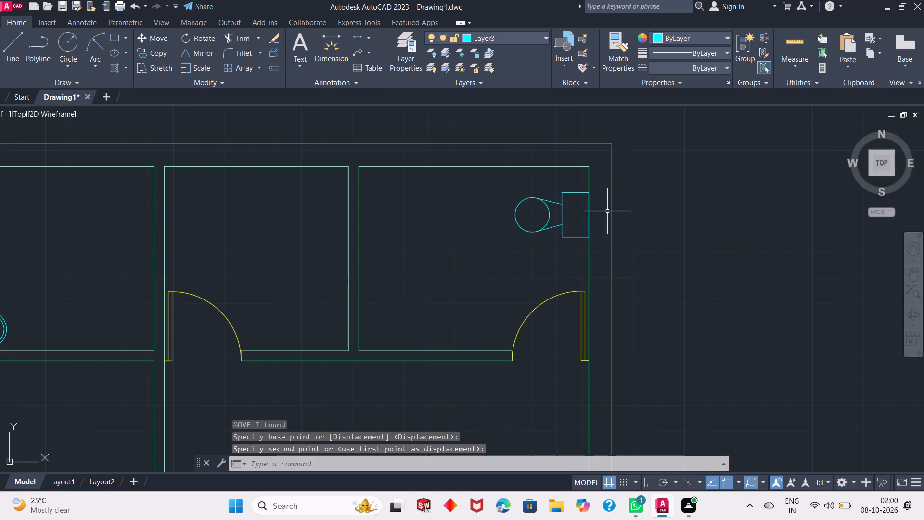
scroll(580, 219, "down", 2)
scroll(340, 260, "up", 4)
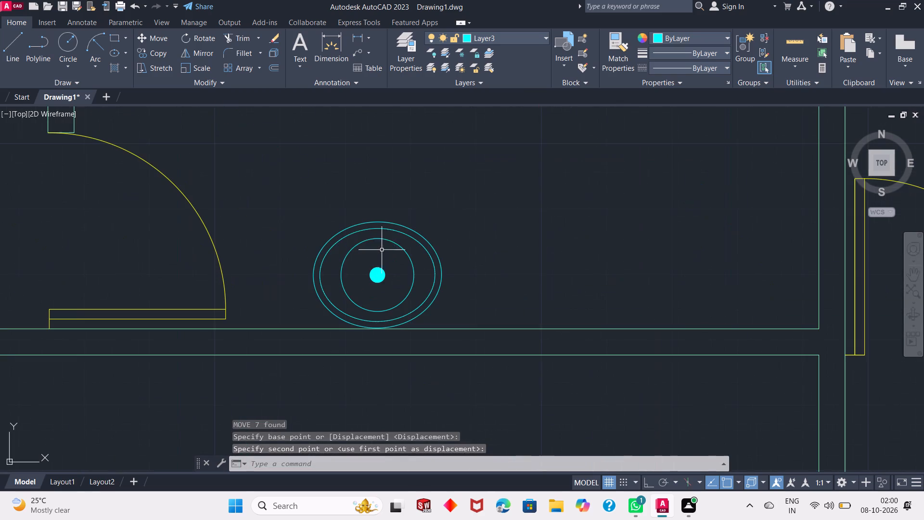
Copy the washbasin from the west bathroom and paste it into the far east bathroom, against the lower wall beside the door.
left_click(468, 210)
left_click(305, 298)
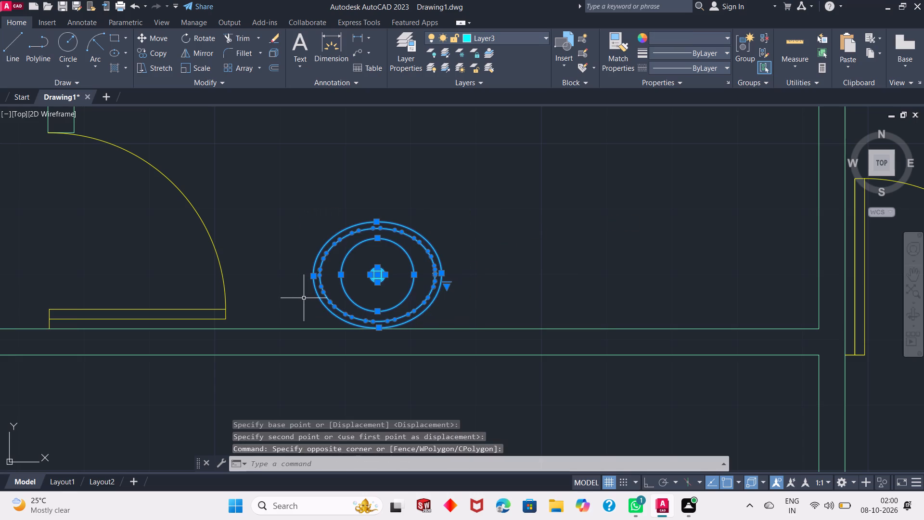
key("ctrl+c")
scroll(304, 273, "down", 2)
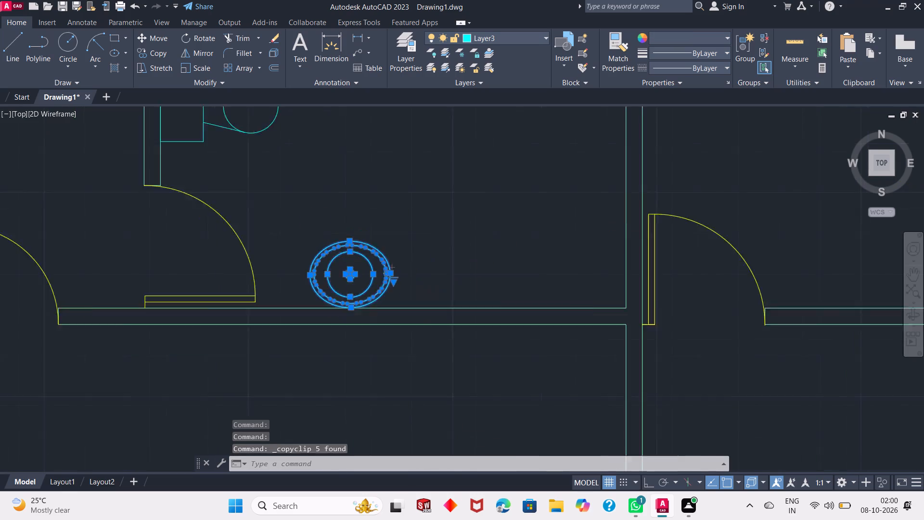
scroll(304, 273, "down", 2)
scroll(467, 277, "up", 3)
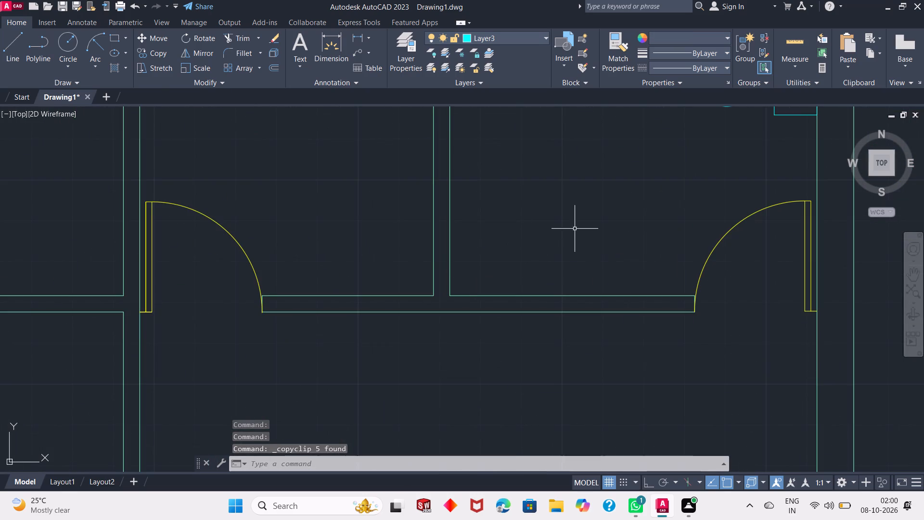
scroll(490, 256, "down", 2)
left_click(550, 238)
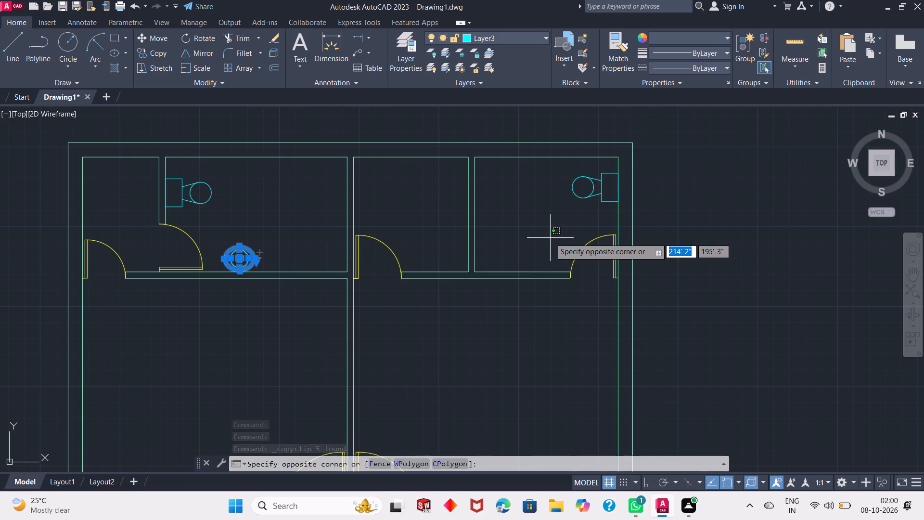
key("ctrl+v")
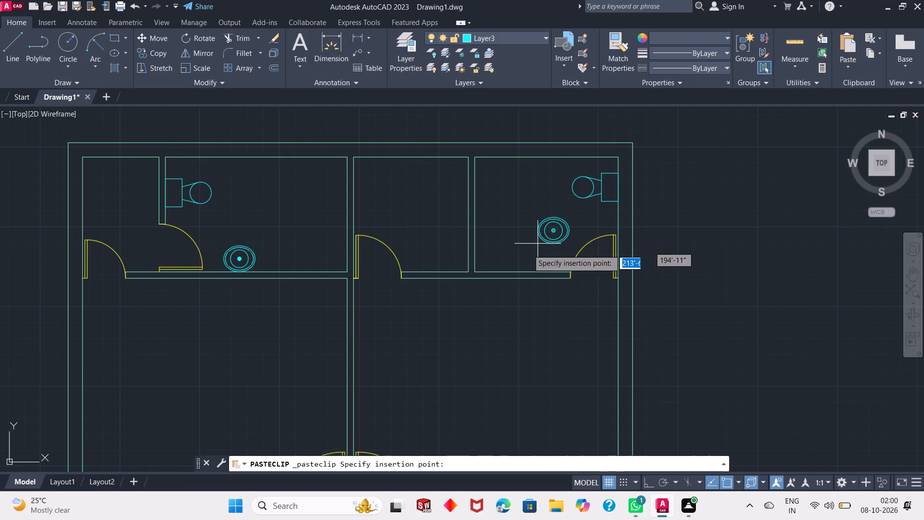
left_click(508, 273)
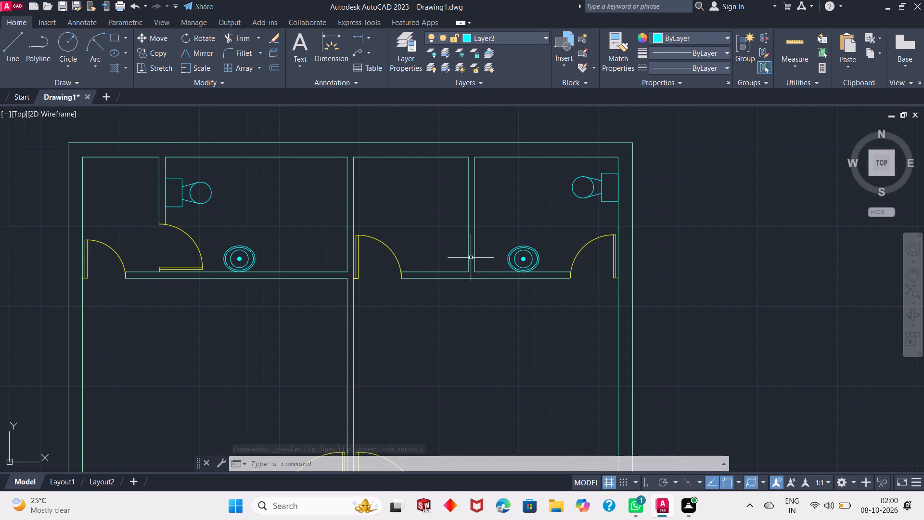
Draw a rectangle 5' wide by 5'2" high against the west inner wall of the room below the west bathroom.
scroll(492, 243, "down", 1)
scroll(525, 221, "down", 1)
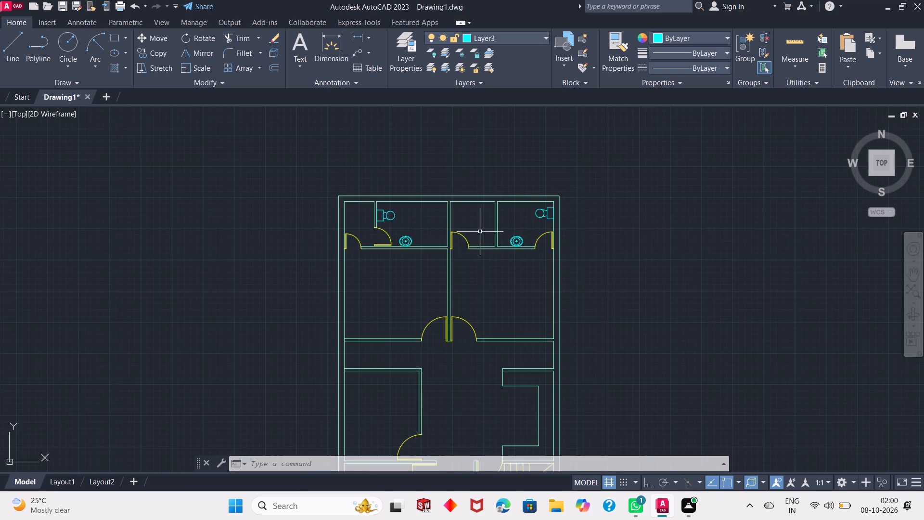
scroll(479, 230, "down", 1)
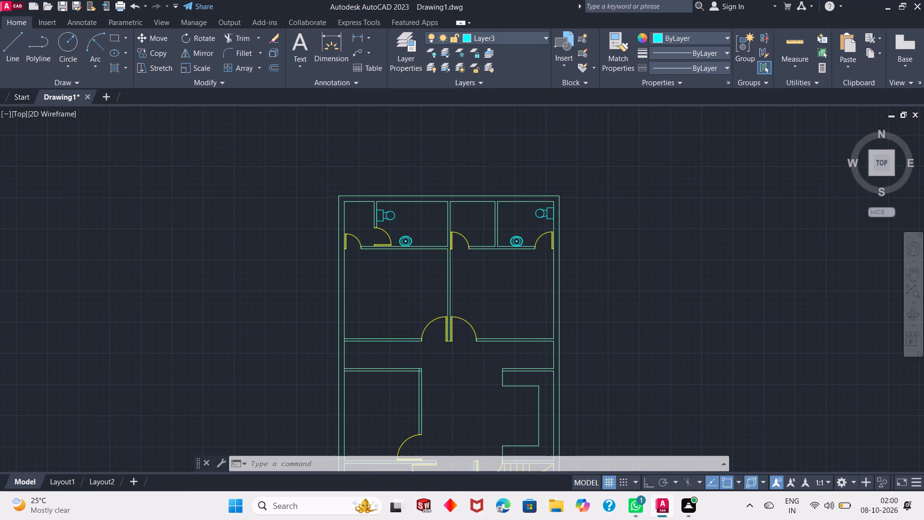
scroll(454, 280, "up", 1)
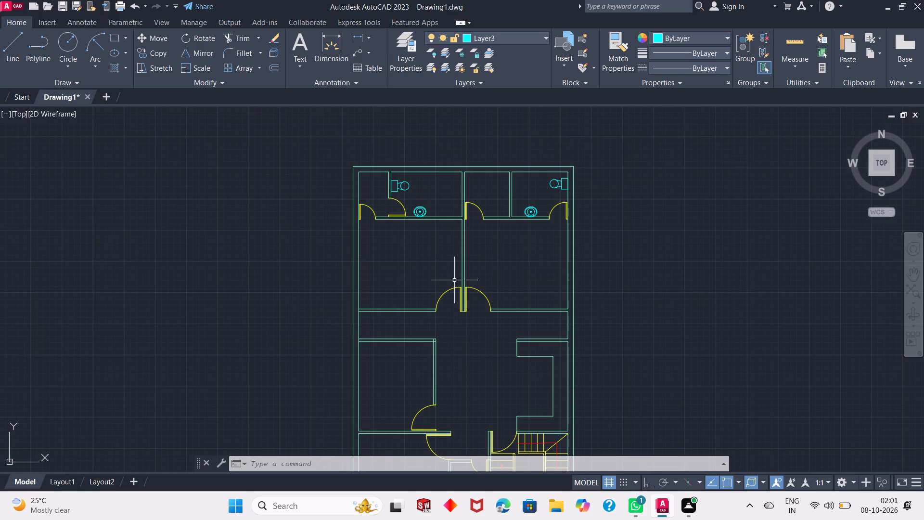
scroll(462, 275, "down", 1)
scroll(413, 276, "up", 3)
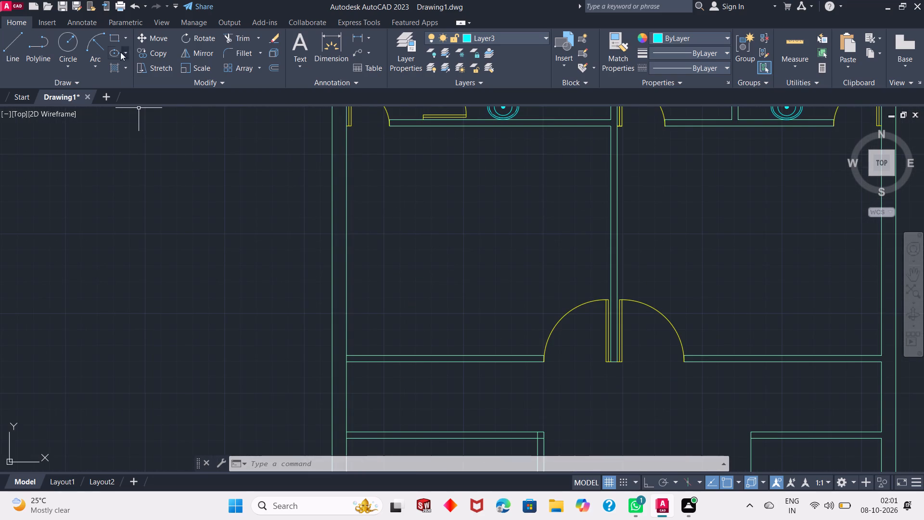
left_click(114, 36)
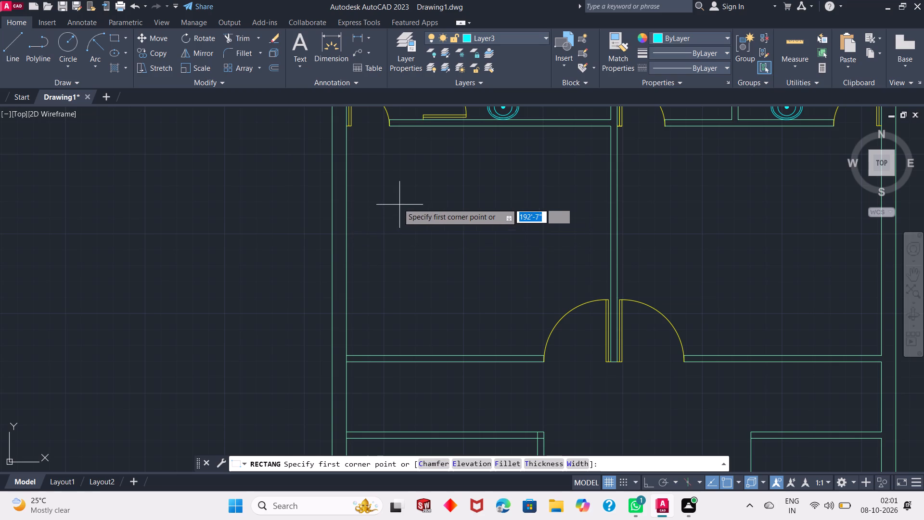
left_click(346, 189)
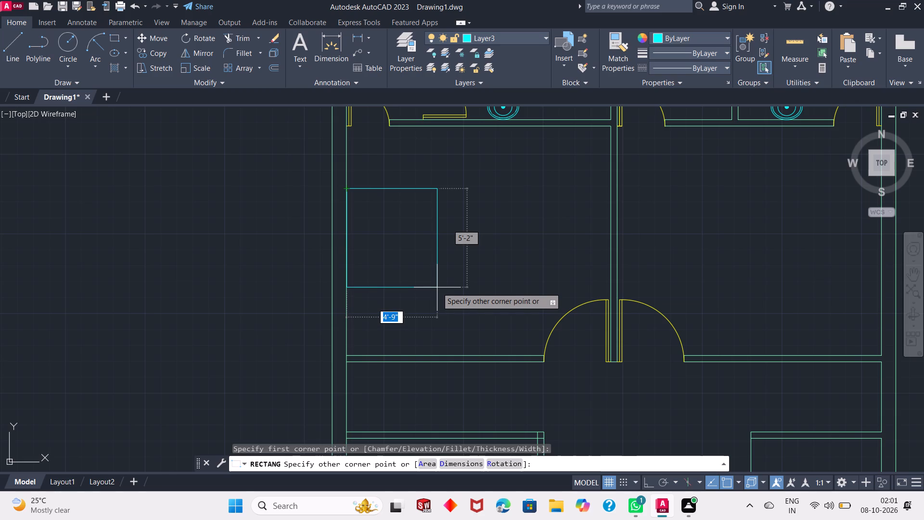
key("5")
key("apostrophe")
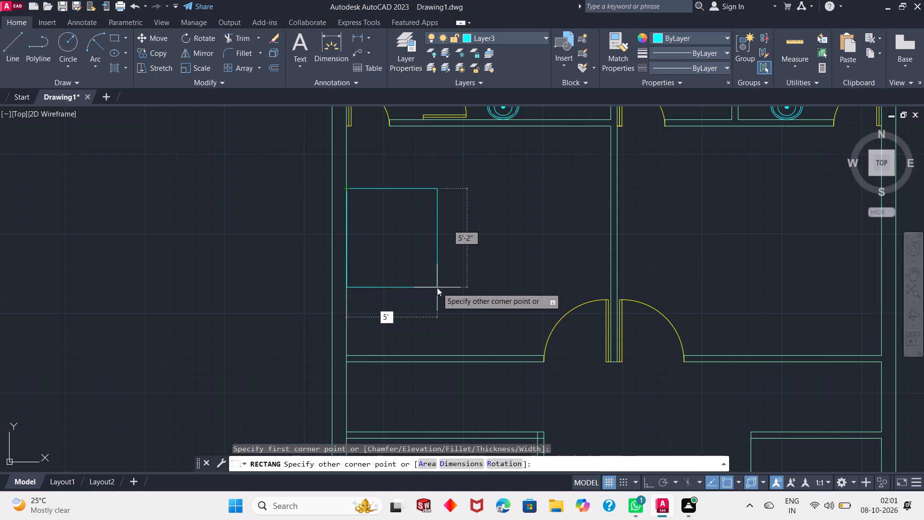
key("Tab")
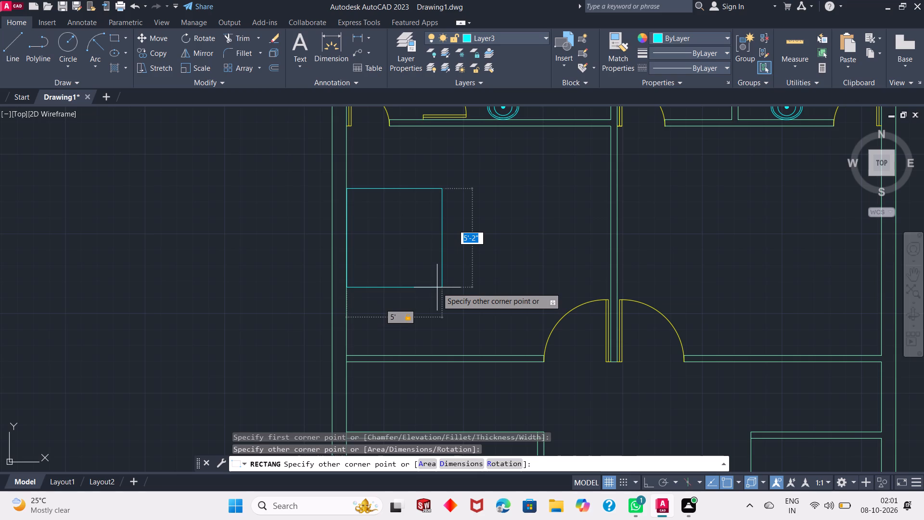
type("5'2\"")
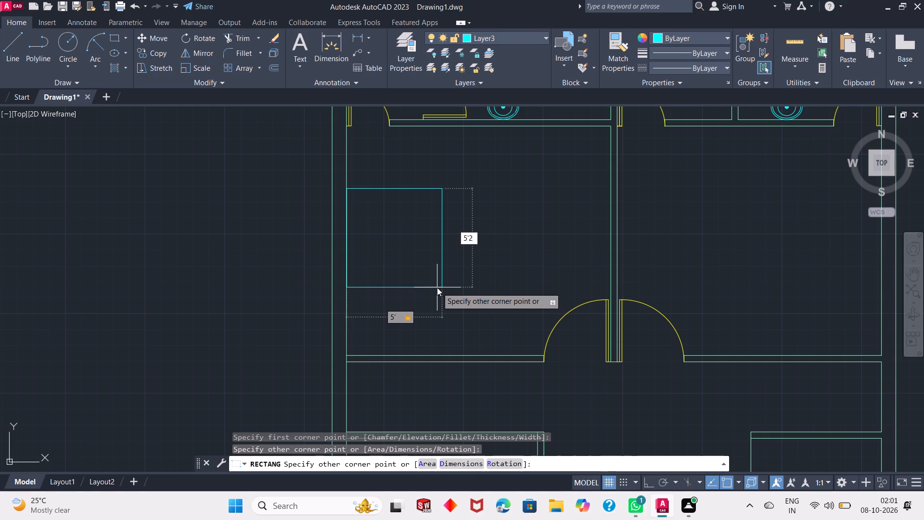
key("Return")
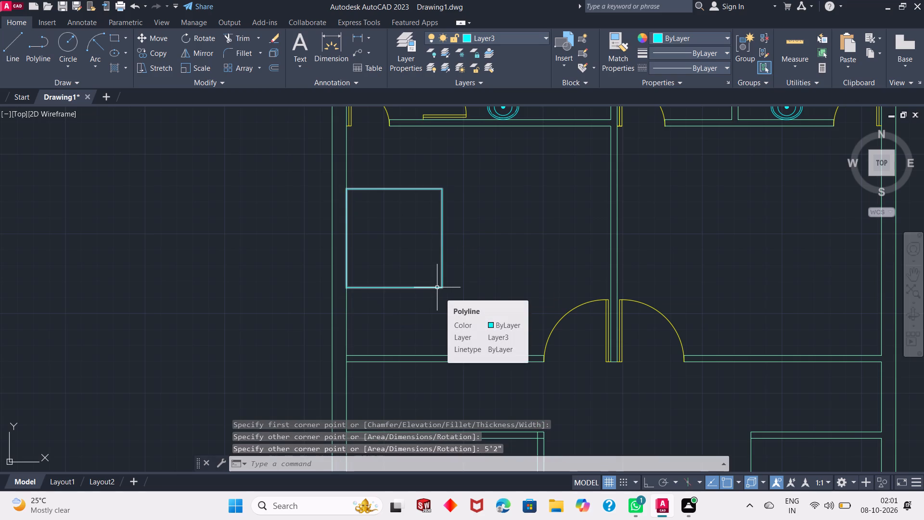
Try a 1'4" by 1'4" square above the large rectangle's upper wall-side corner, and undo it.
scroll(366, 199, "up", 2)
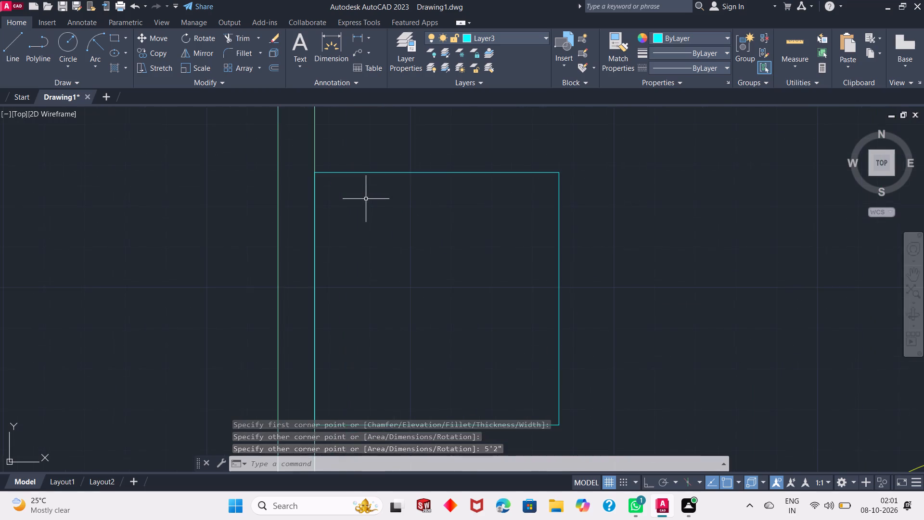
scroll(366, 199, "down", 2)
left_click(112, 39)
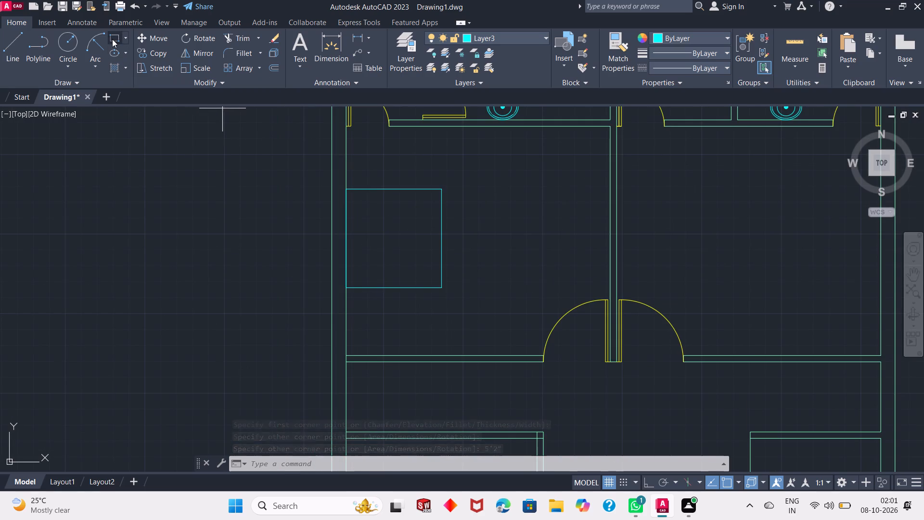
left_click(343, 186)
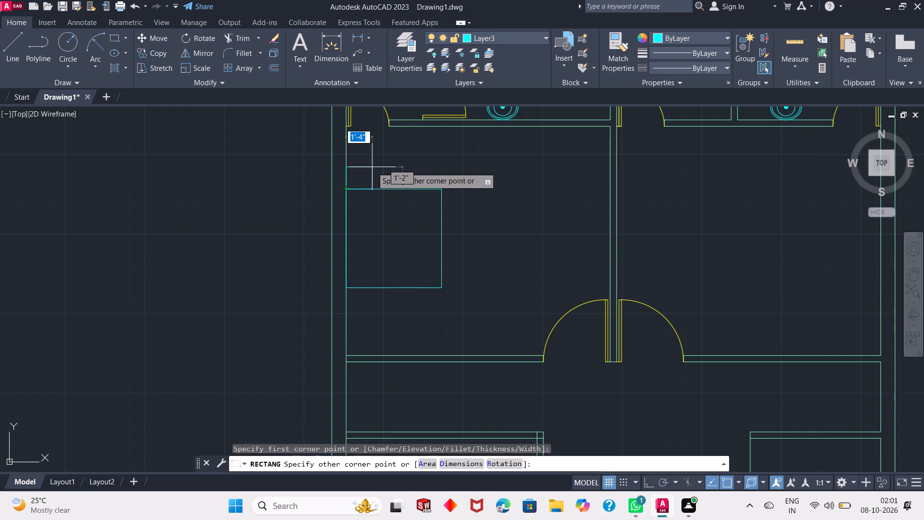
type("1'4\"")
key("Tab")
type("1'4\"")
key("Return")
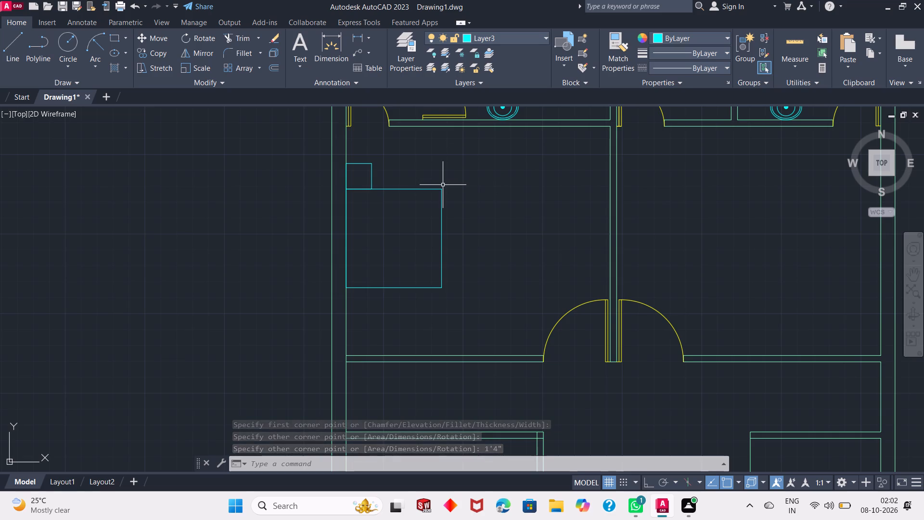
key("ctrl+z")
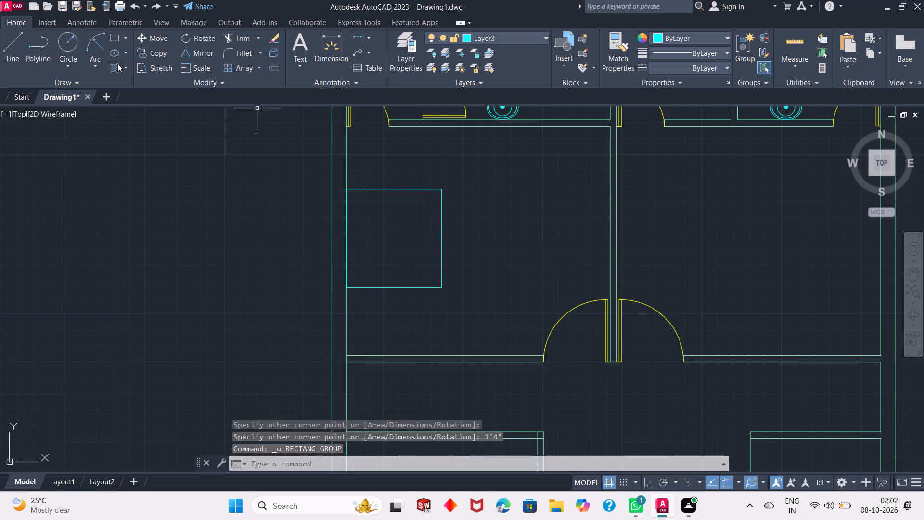
Draw a 1'2" by 1'2" square against the west wall, directly above the large rectangle's upper wall-side corner.
left_click(113, 37)
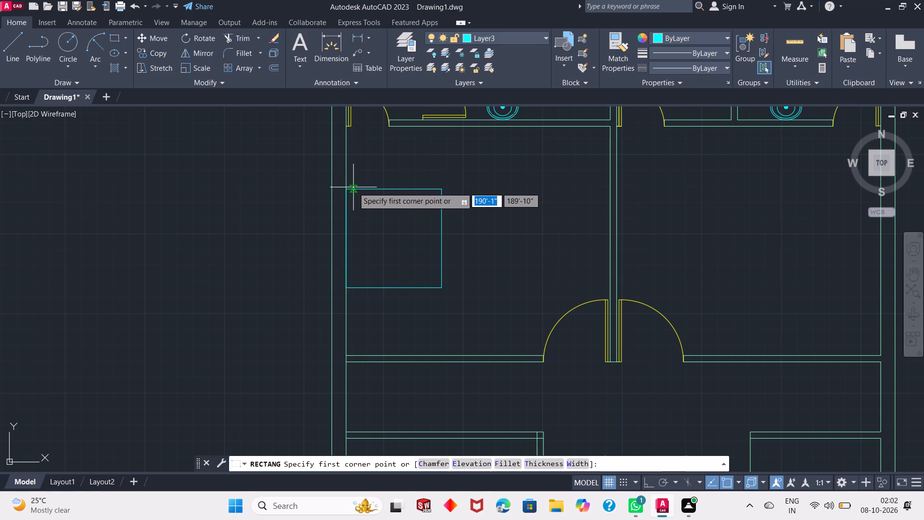
left_click(346, 187)
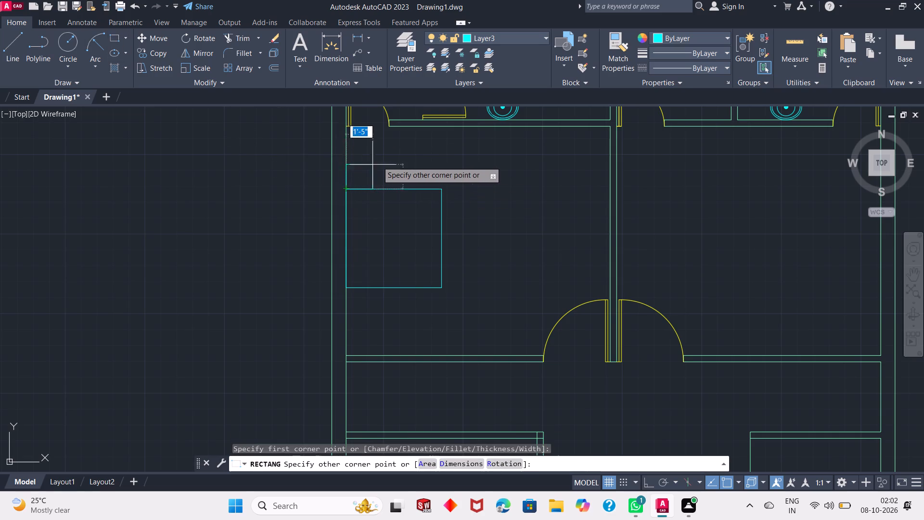
type("1'")
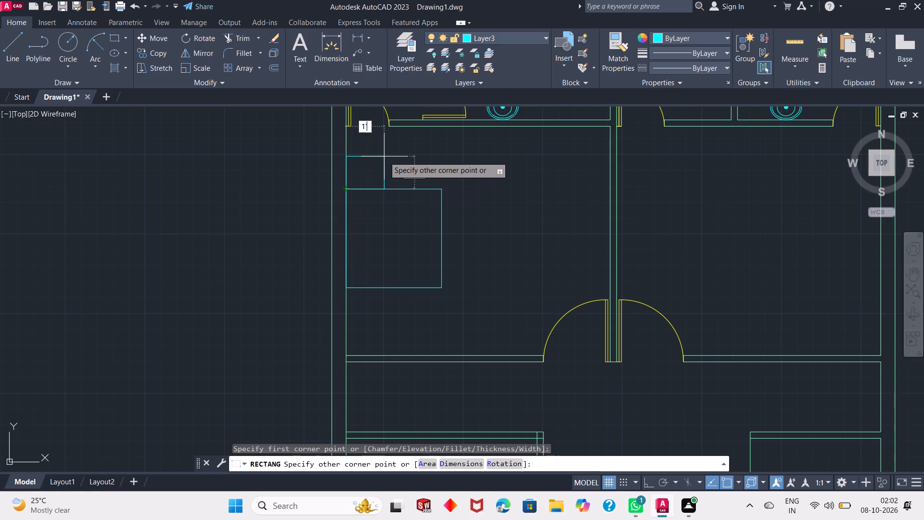
type("2\"")
key("Tab")
type("1'2\"")
key("Return")
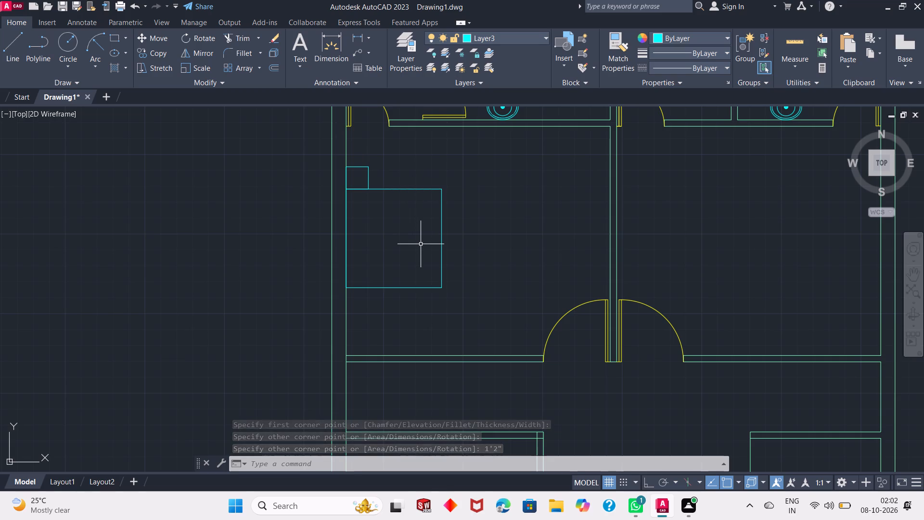
Draw a matching 1'2" by 1'2" square against the west wall, directly below the large rectangle's lower wall-side corner.
left_click(112, 36)
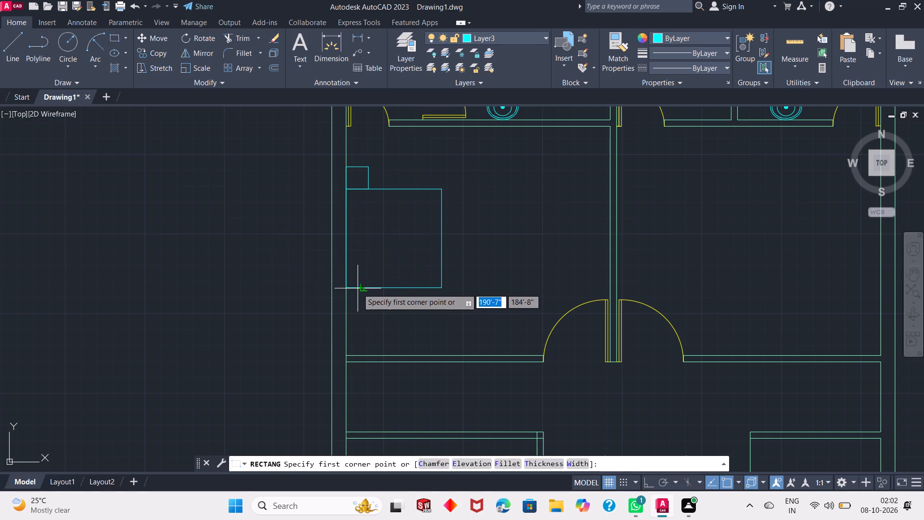
left_click(348, 288)
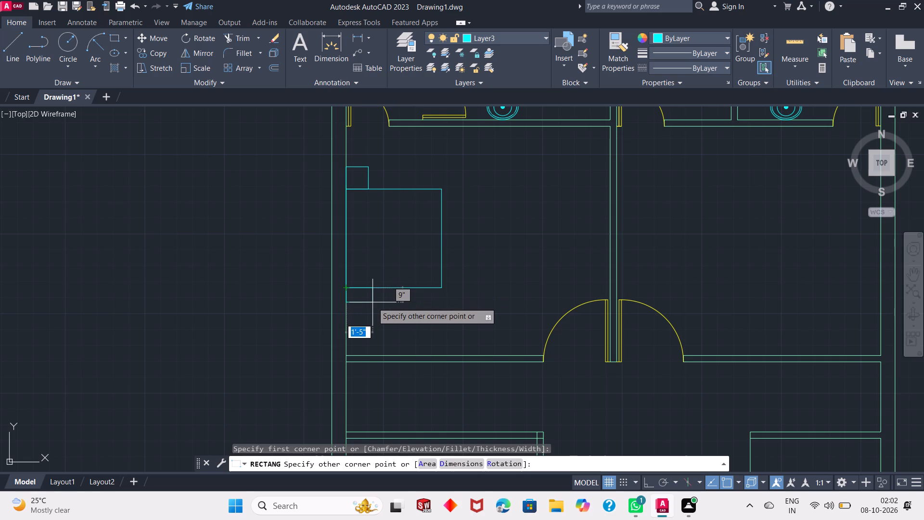
type("1'2\"")
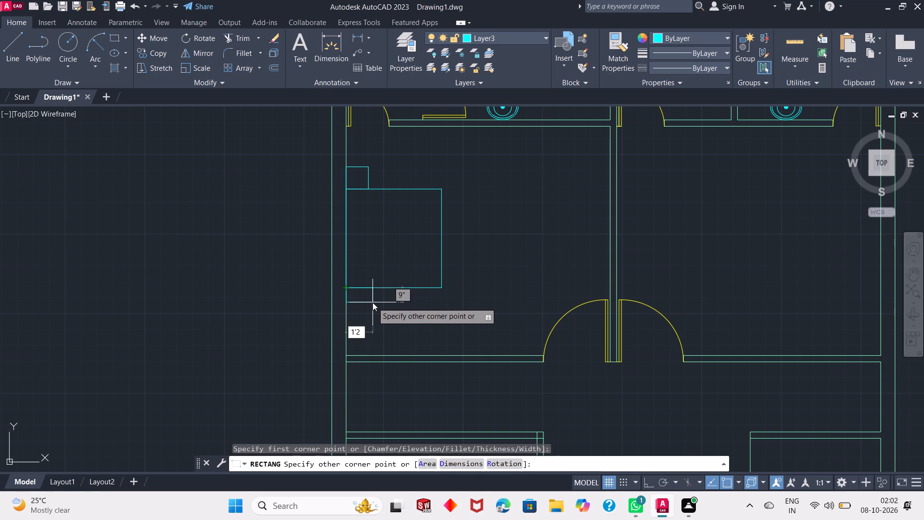
key("Tab")
type("1'2\"")
key("Return")
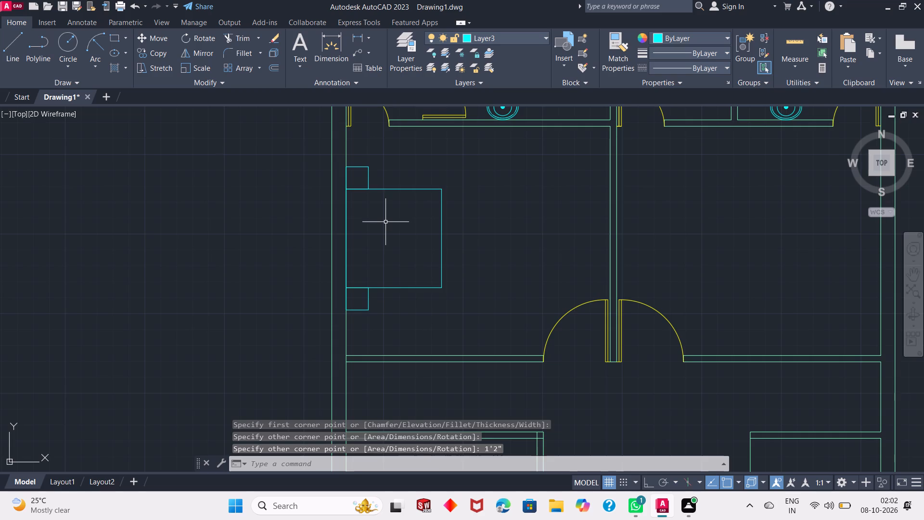
Draw a 5'2" headboard line across the bed rectangle, from the midpoint of the upper side table's shared edge to the bed's lower edge.
scroll(383, 238, "up", 1)
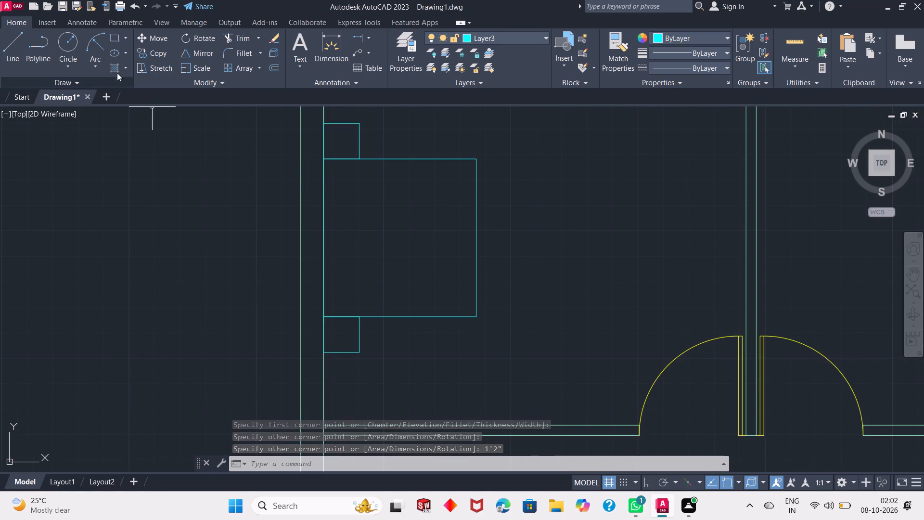
left_click(115, 39)
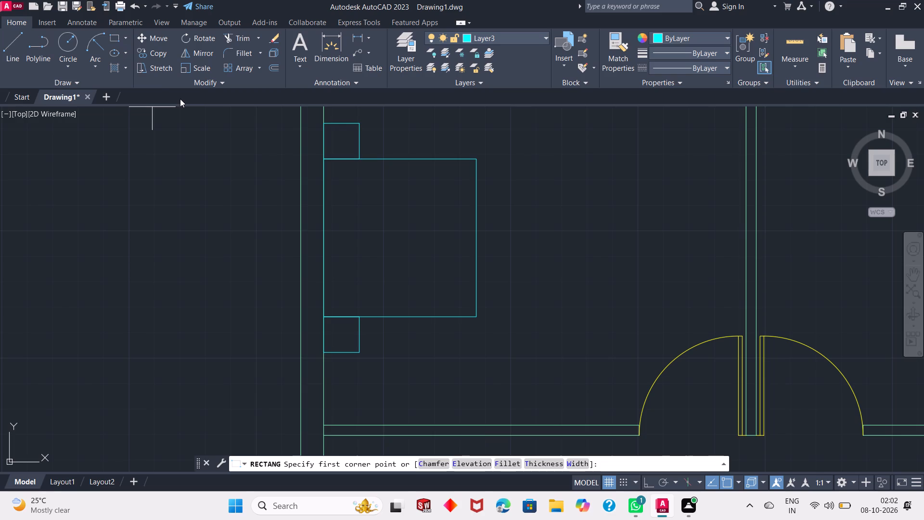
key("Escape")
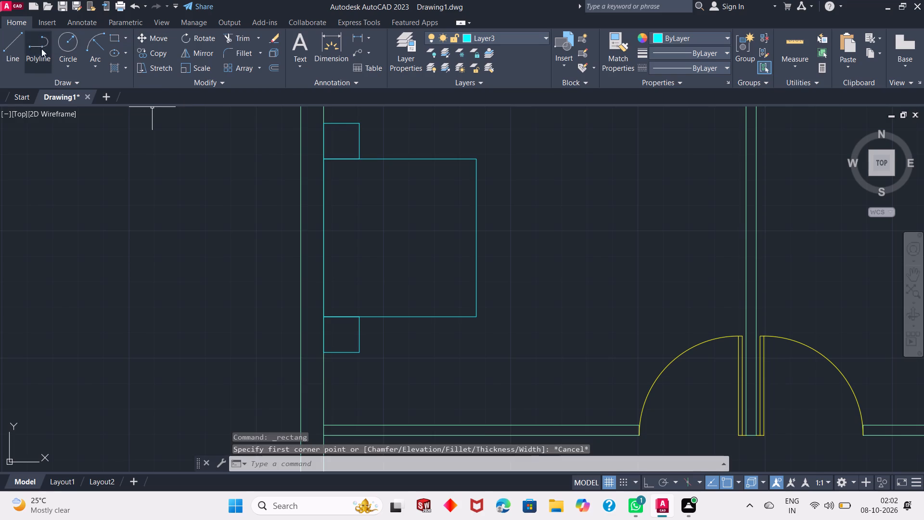
left_click(11, 47)
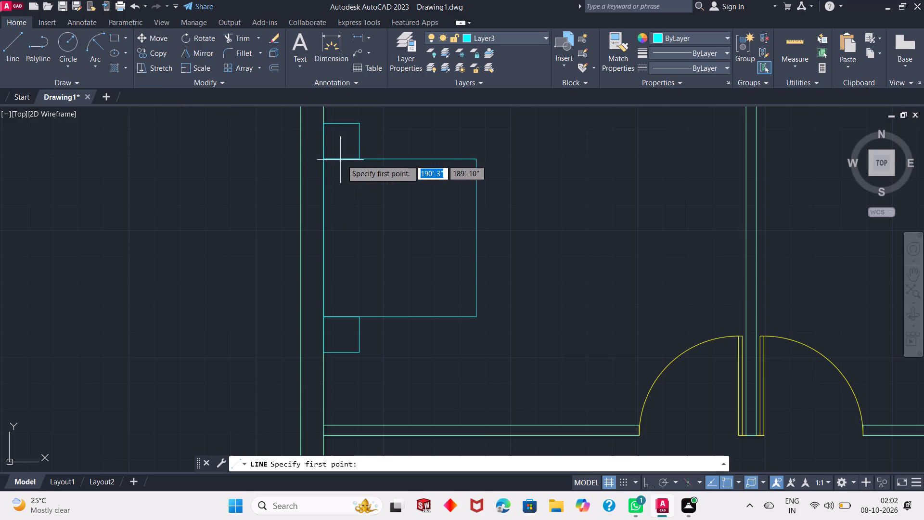
left_click(345, 160)
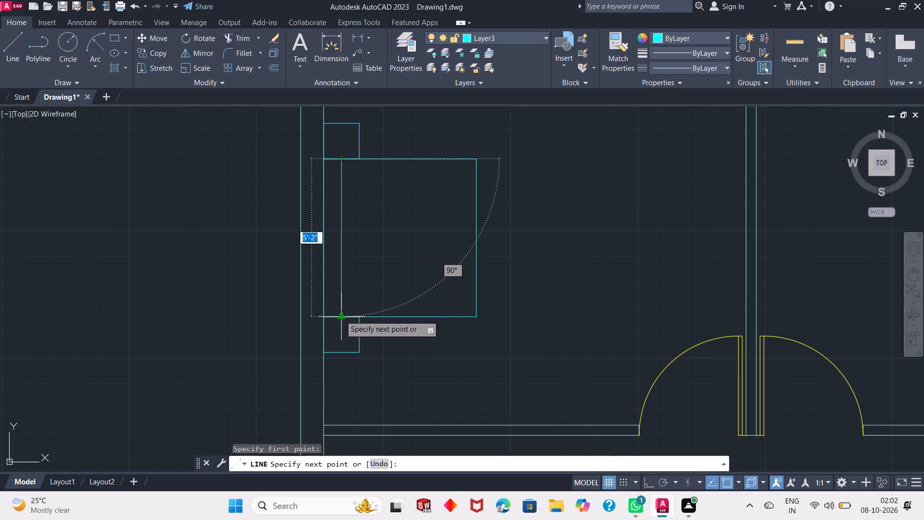
left_click(340, 315)
key("Escape")
key("Escape")
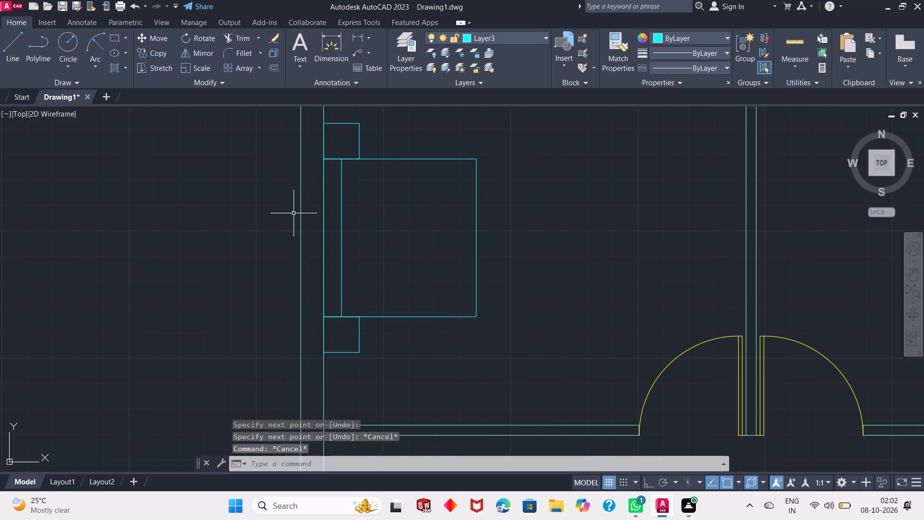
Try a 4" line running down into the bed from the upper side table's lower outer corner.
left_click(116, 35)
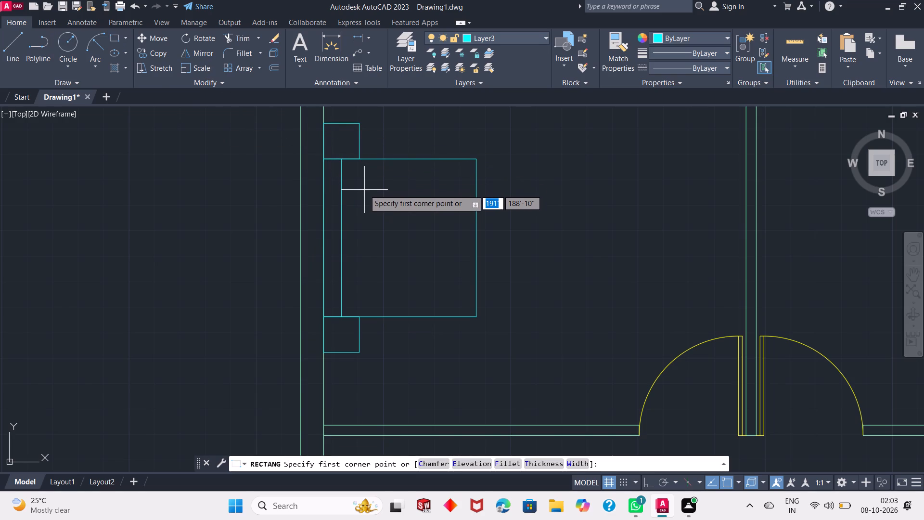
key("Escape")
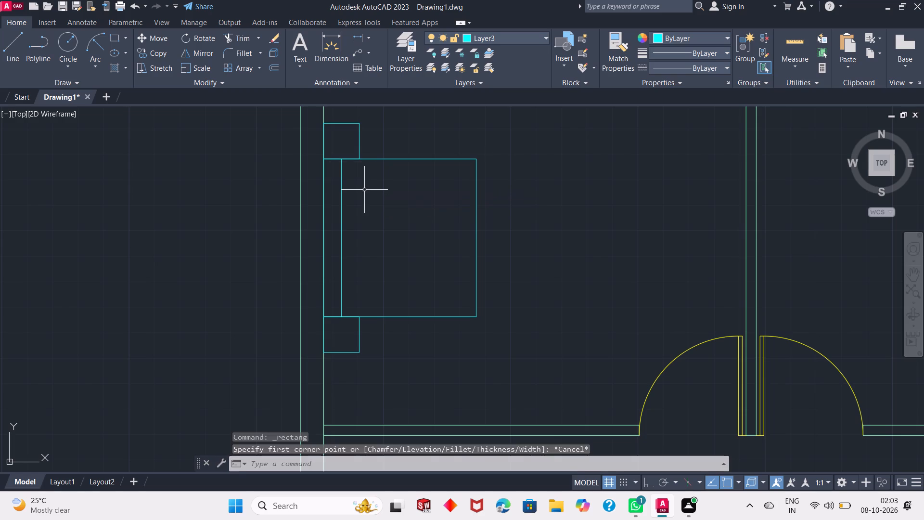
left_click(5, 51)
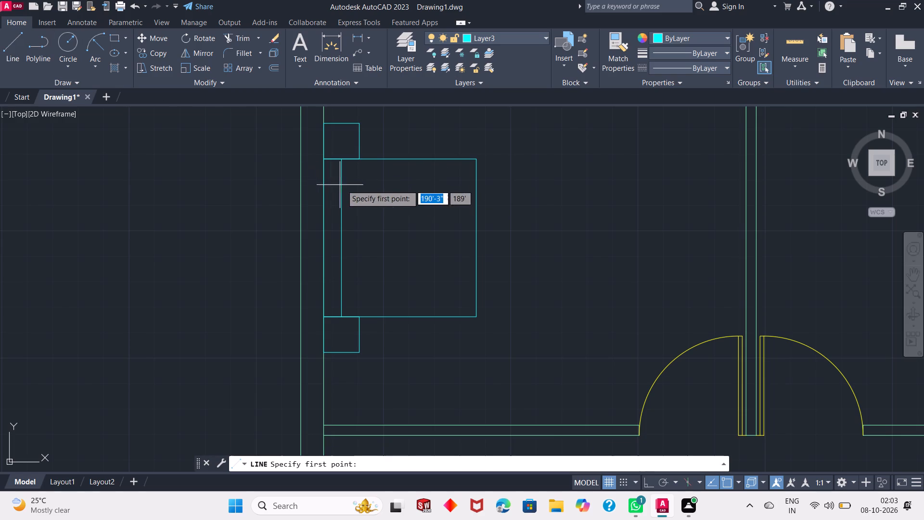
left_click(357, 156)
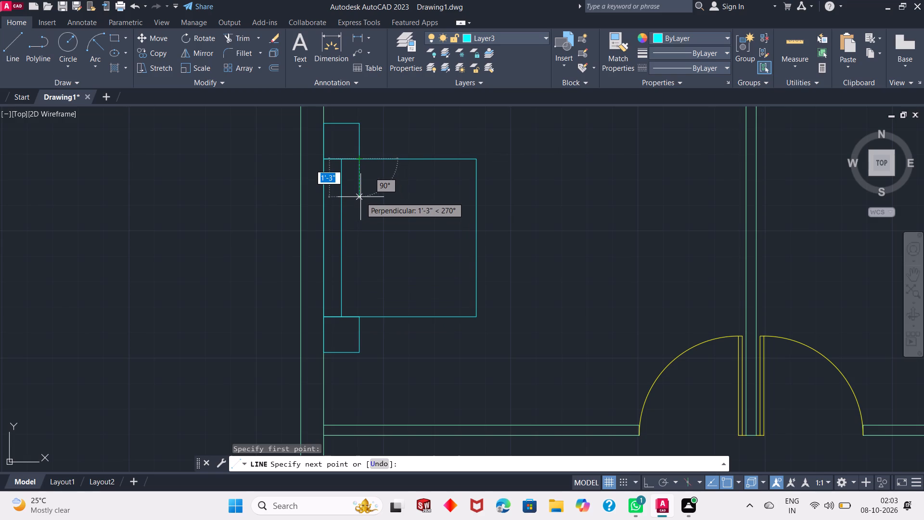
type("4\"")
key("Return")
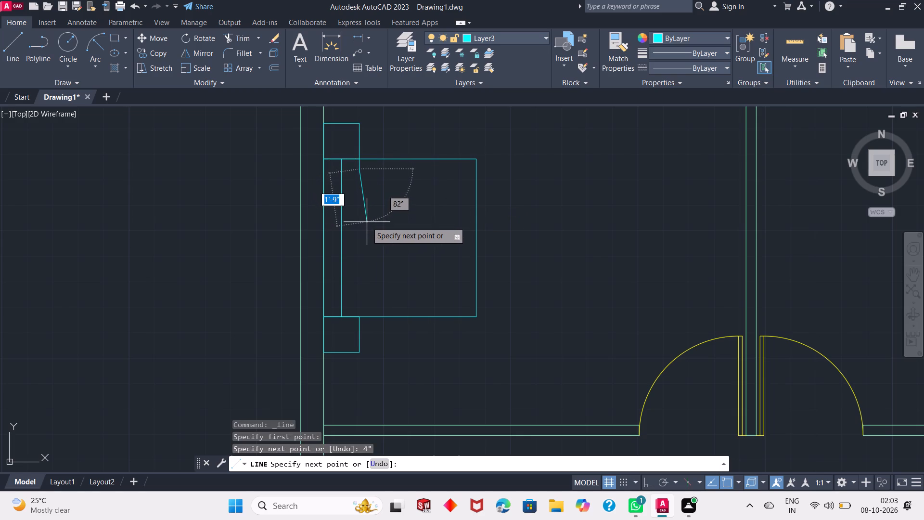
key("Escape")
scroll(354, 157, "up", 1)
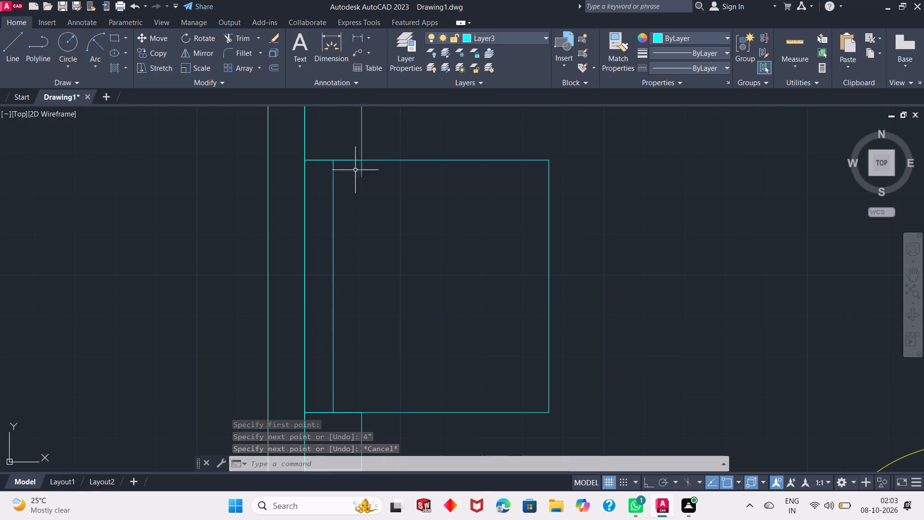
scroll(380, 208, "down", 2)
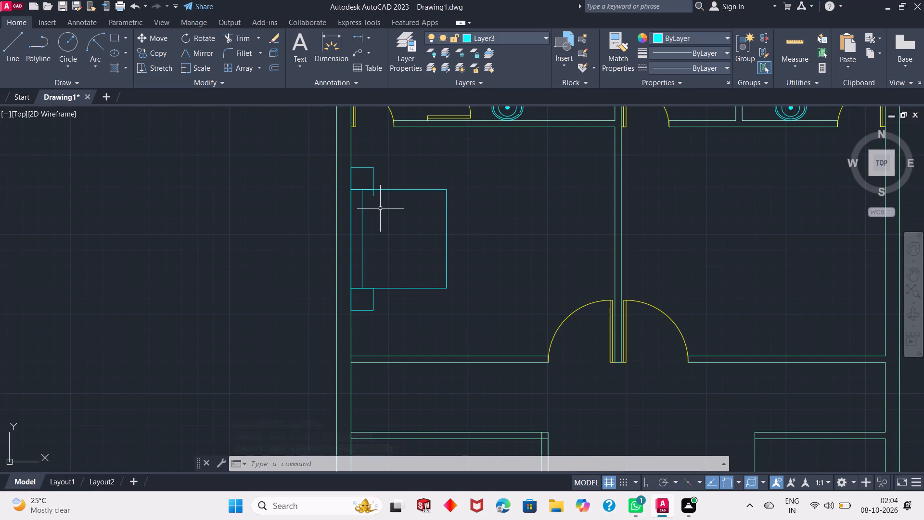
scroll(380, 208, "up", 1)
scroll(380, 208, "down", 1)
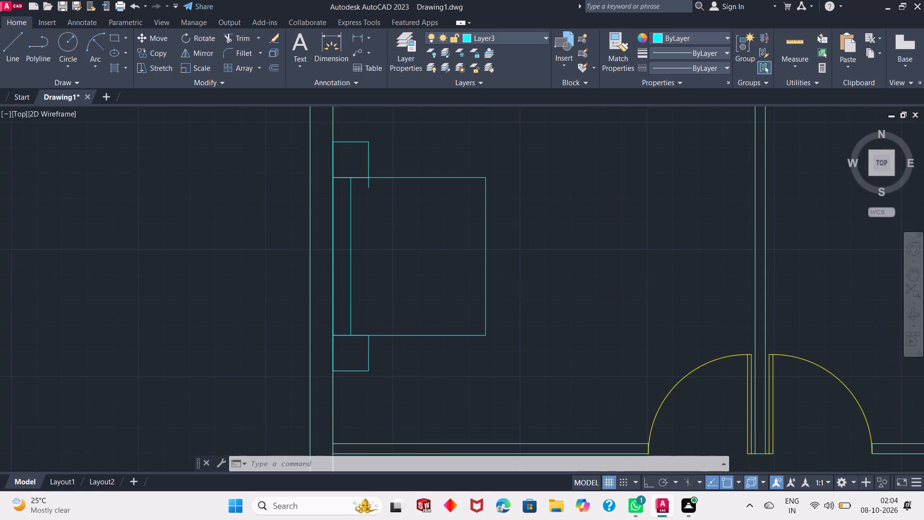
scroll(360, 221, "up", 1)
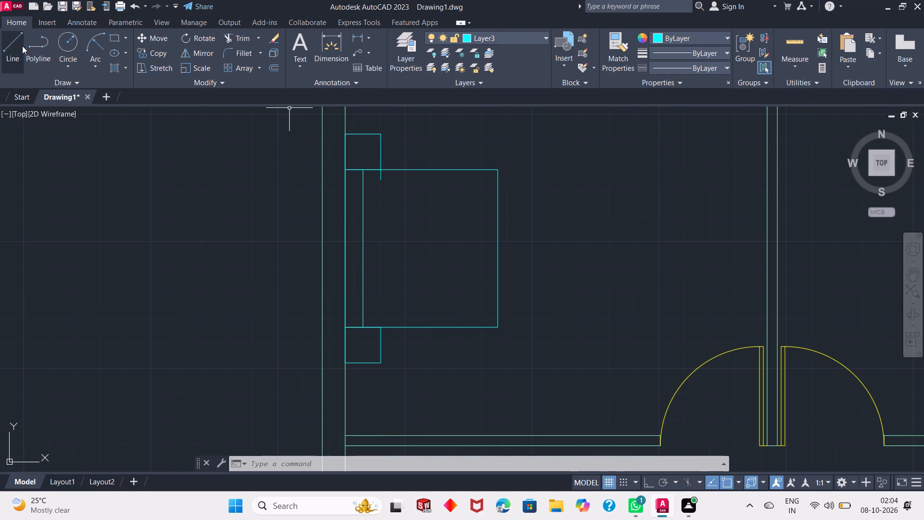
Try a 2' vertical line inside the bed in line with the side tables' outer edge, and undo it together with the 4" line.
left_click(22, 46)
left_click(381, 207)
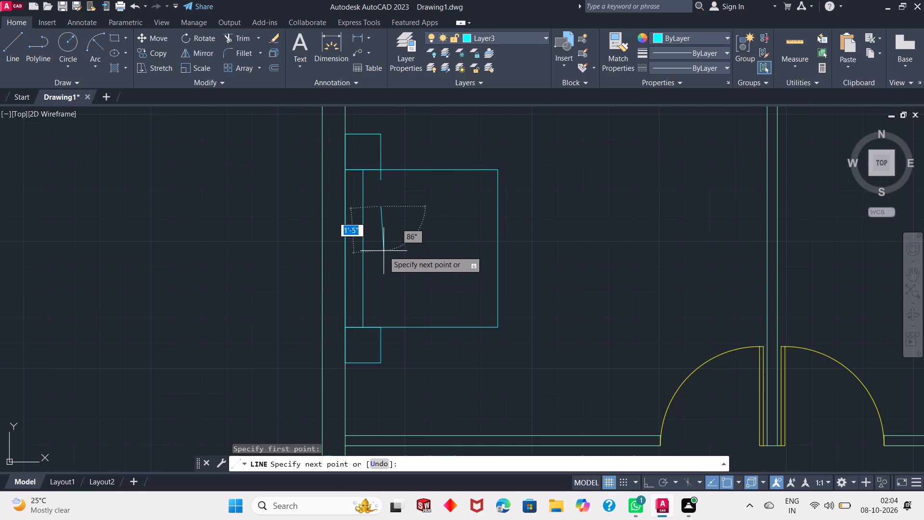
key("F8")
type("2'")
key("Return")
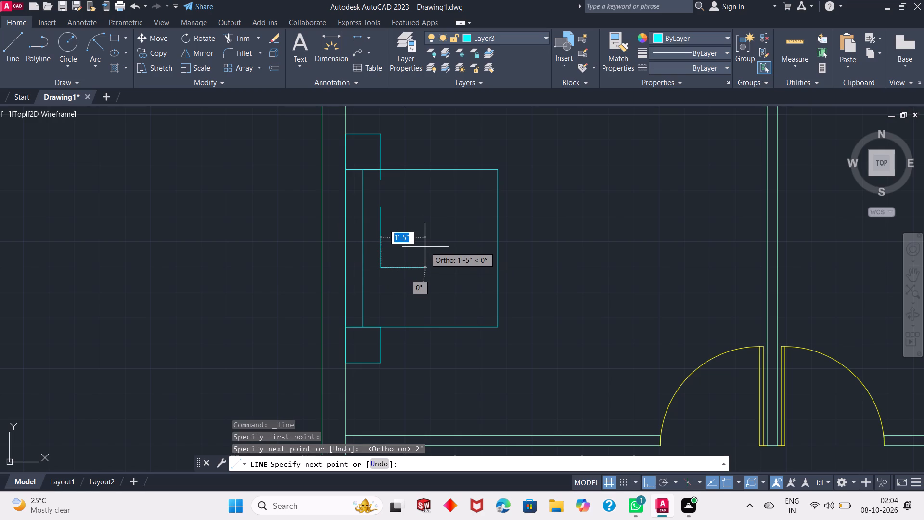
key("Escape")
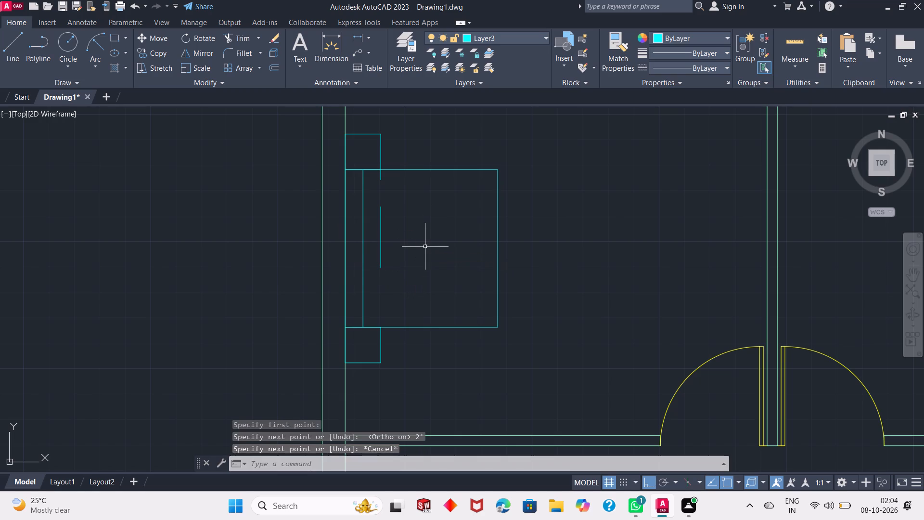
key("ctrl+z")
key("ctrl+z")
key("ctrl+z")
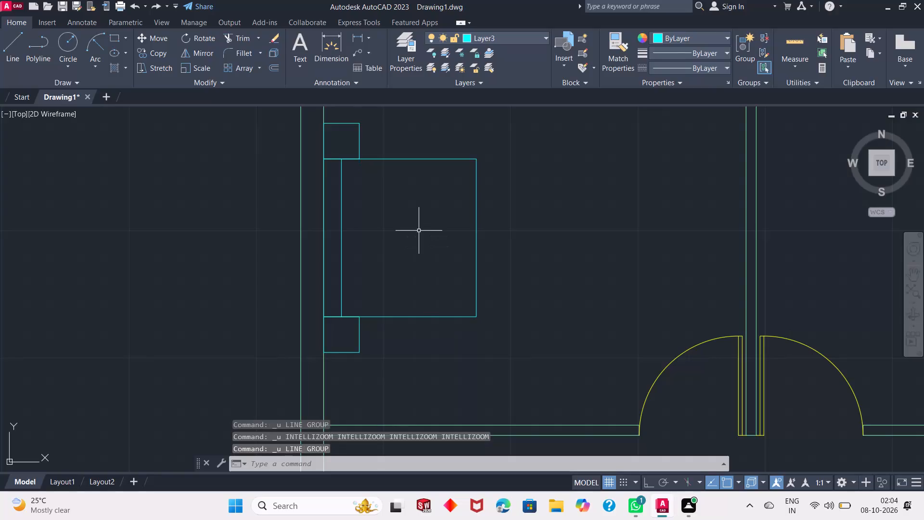
Draw an 8" vertical line down into the bed from the upper side table's lower outer corner.
type("l")
key("space")
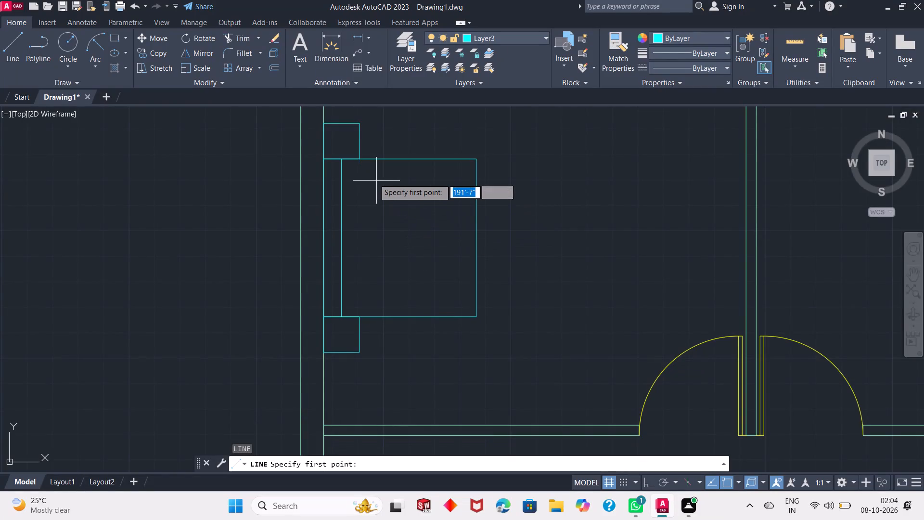
left_click(356, 159)
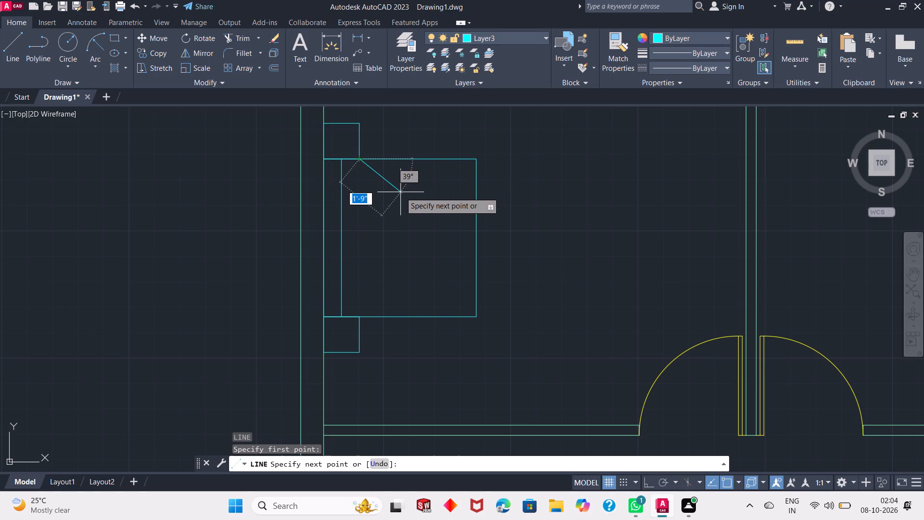
key("F8")
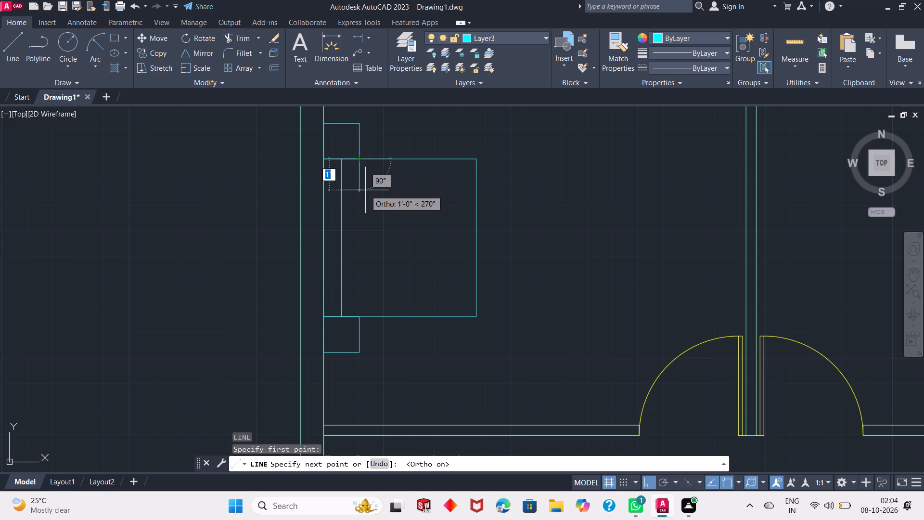
type("8\"")
key("Return")
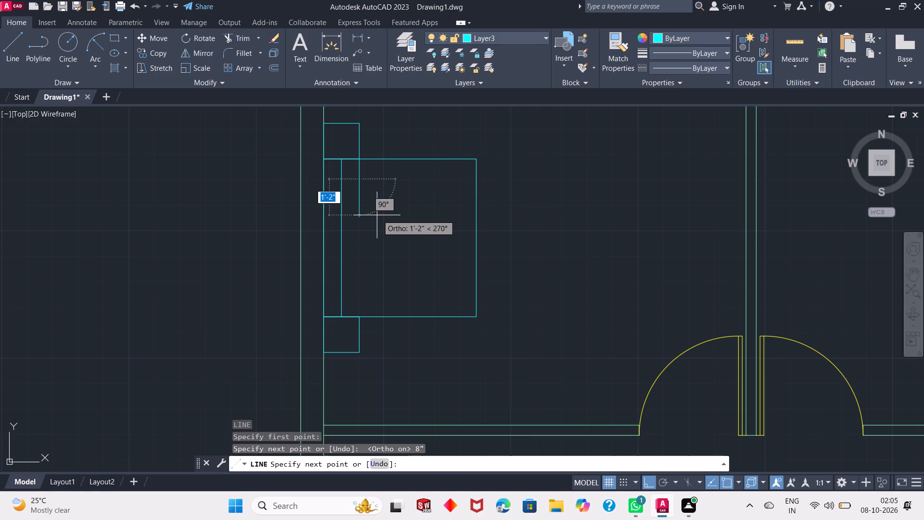
key("Escape")
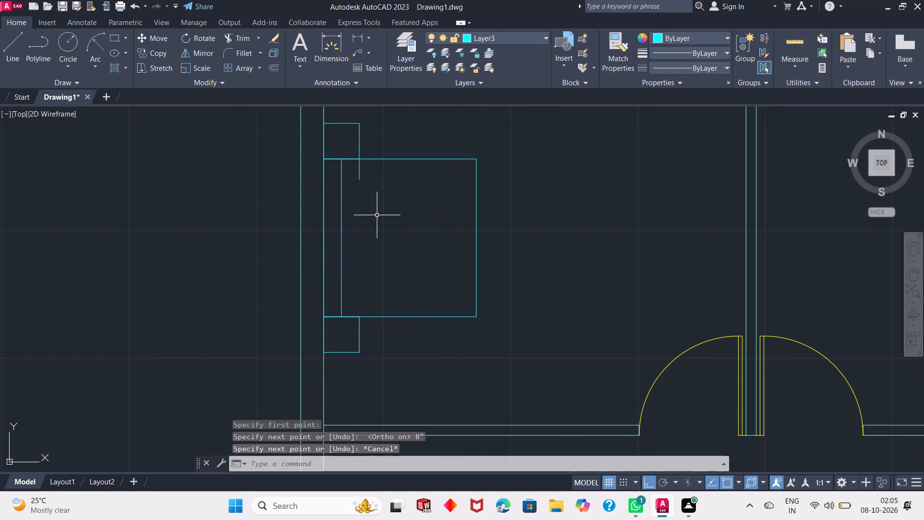
Draw a matching 8" vertical line up into the bed from the lower side table's upper outer corner.
key("space")
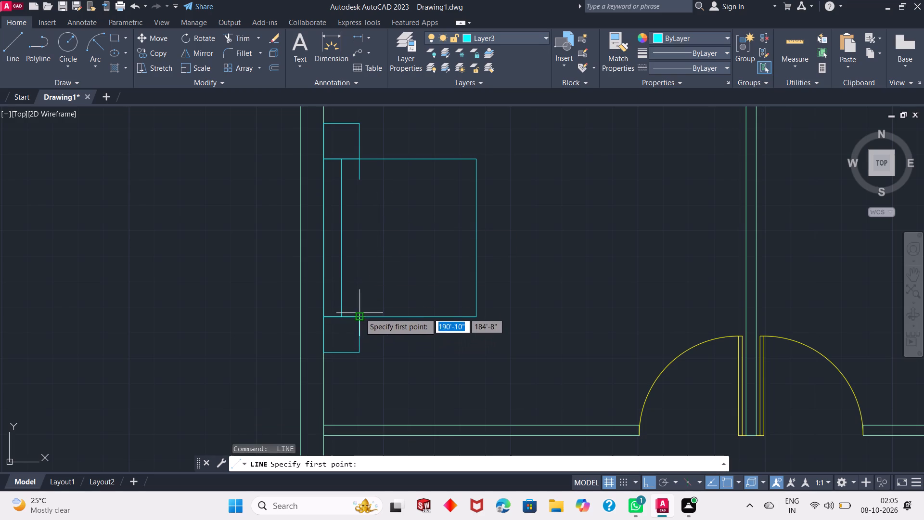
left_click(359, 313)
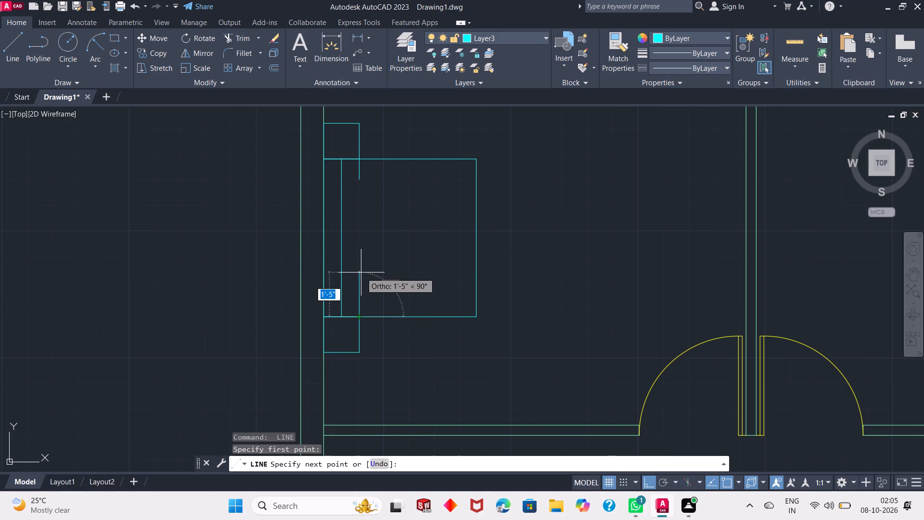
key("8")
type("\"")
key("space")
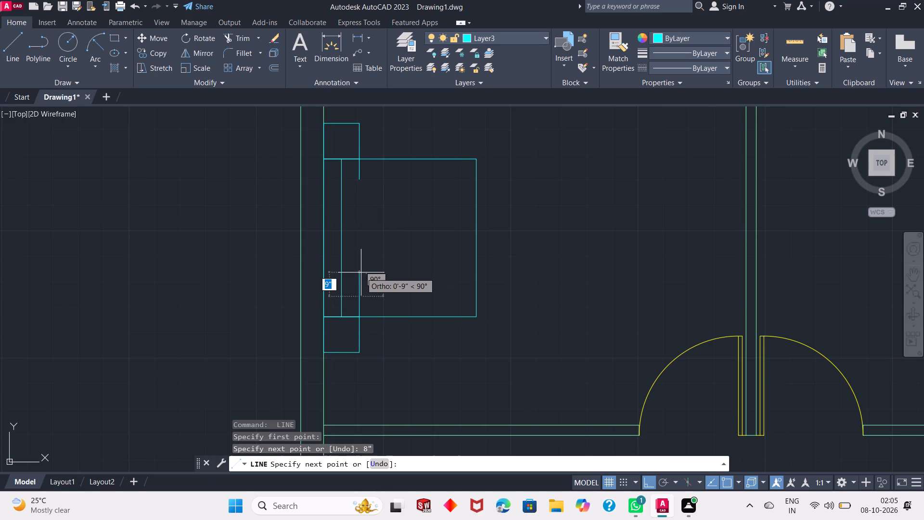
key("Escape")
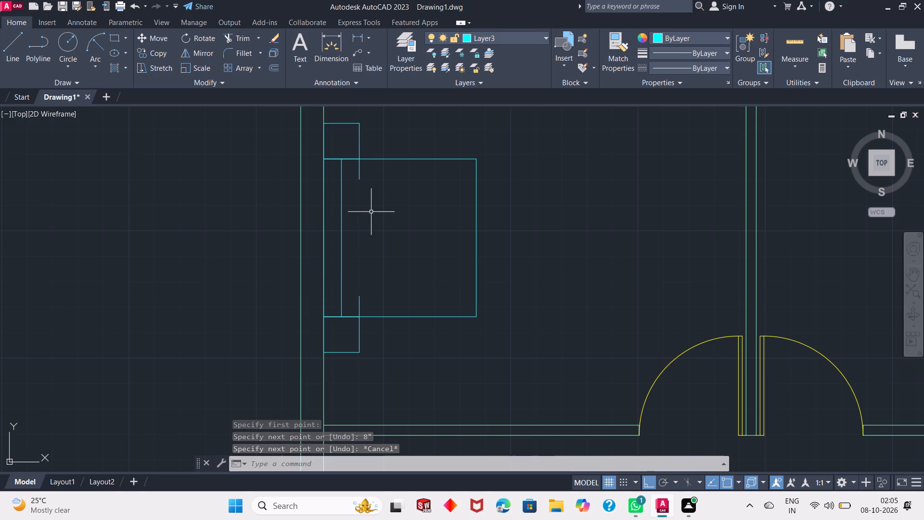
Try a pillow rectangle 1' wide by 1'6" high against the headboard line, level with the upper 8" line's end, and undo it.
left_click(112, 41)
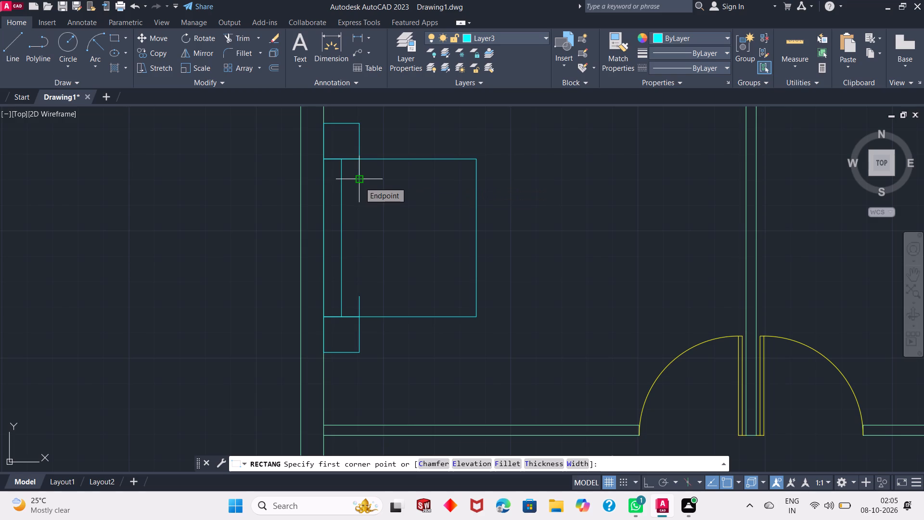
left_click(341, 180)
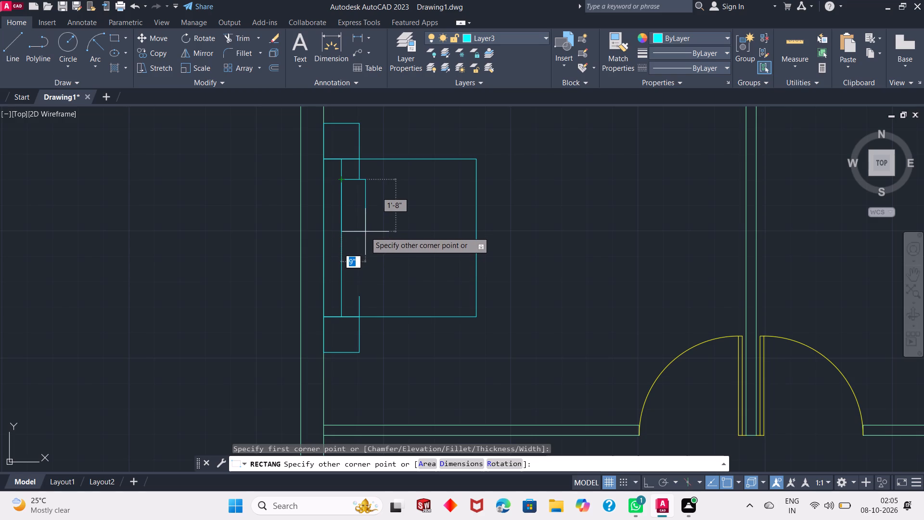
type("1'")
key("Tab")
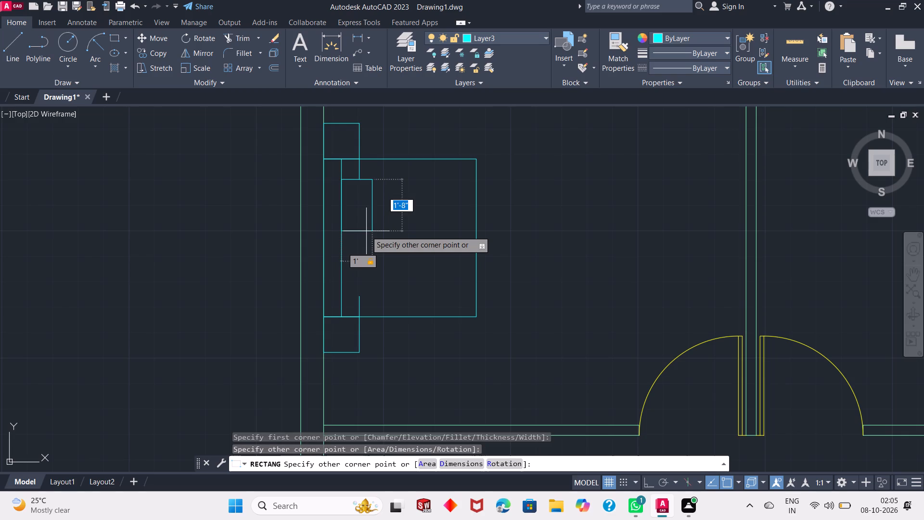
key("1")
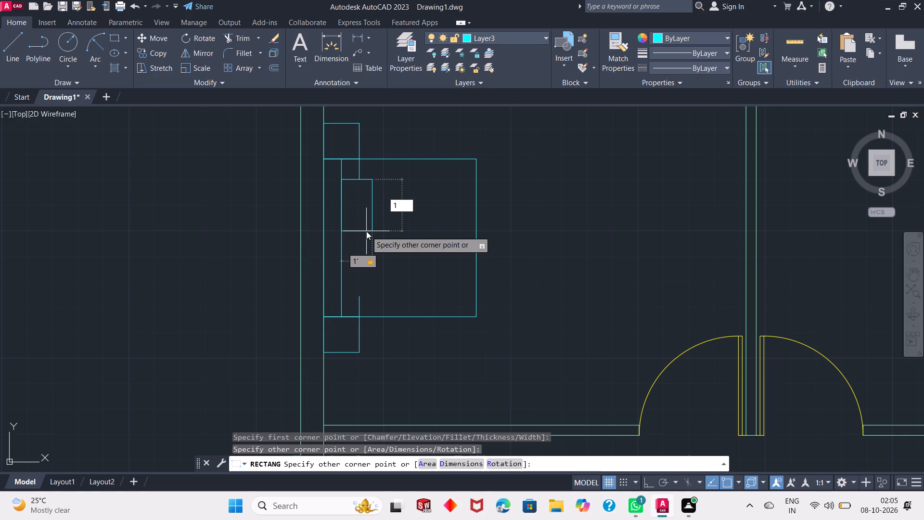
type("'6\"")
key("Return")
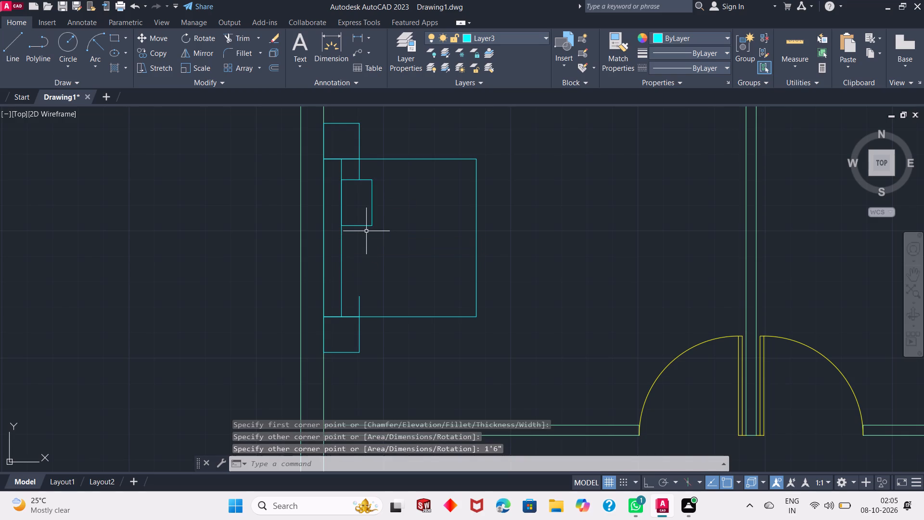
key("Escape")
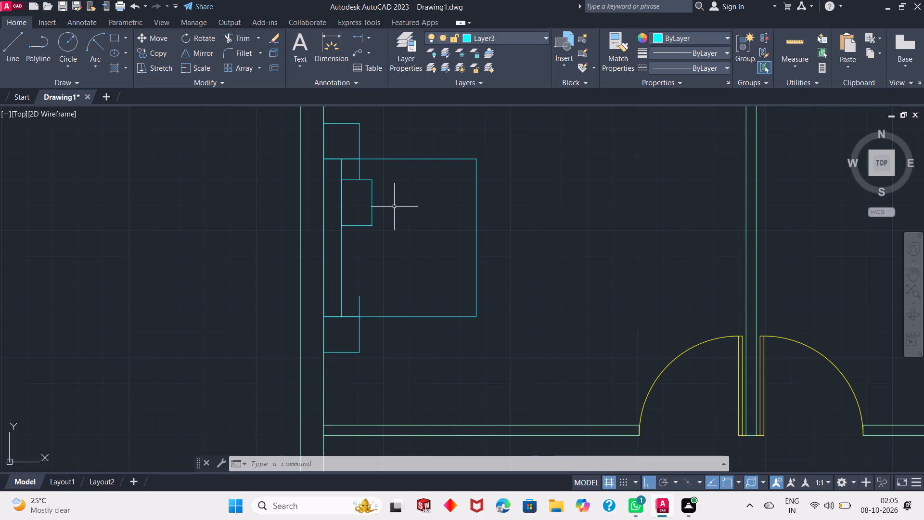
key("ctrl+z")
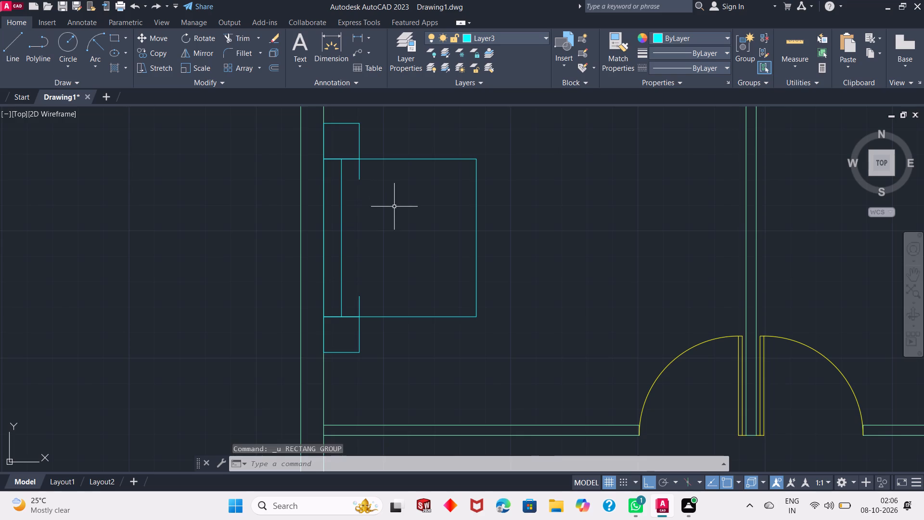
Draw the upper pillow as a rectangle 10" wide by 1'7" high against the headboard line, level with the upper 8" line's end.
left_click(113, 39)
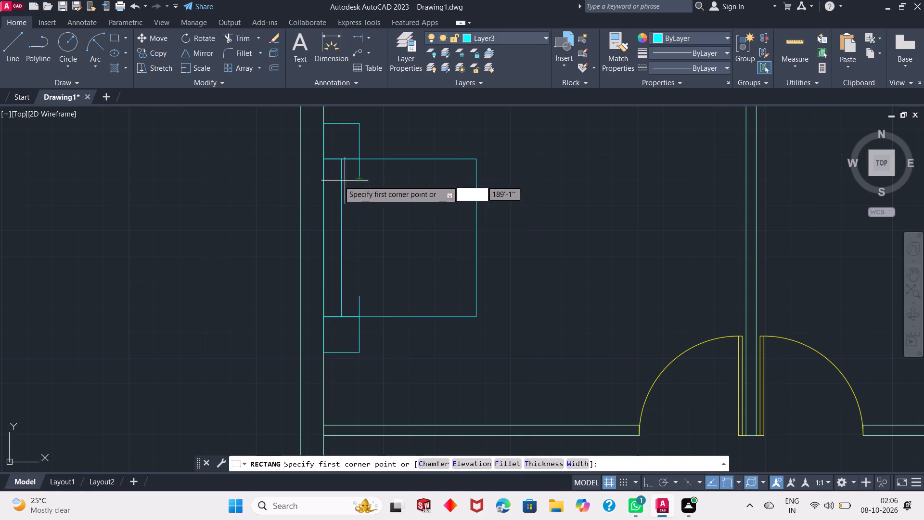
left_click(343, 181)
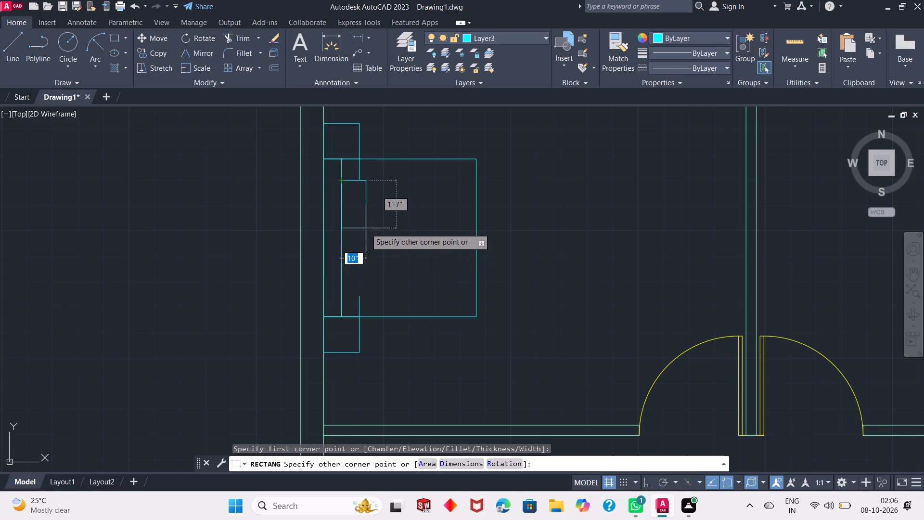
type("10")
key("shift+quotedbl")
key("Tab")
type("1'")
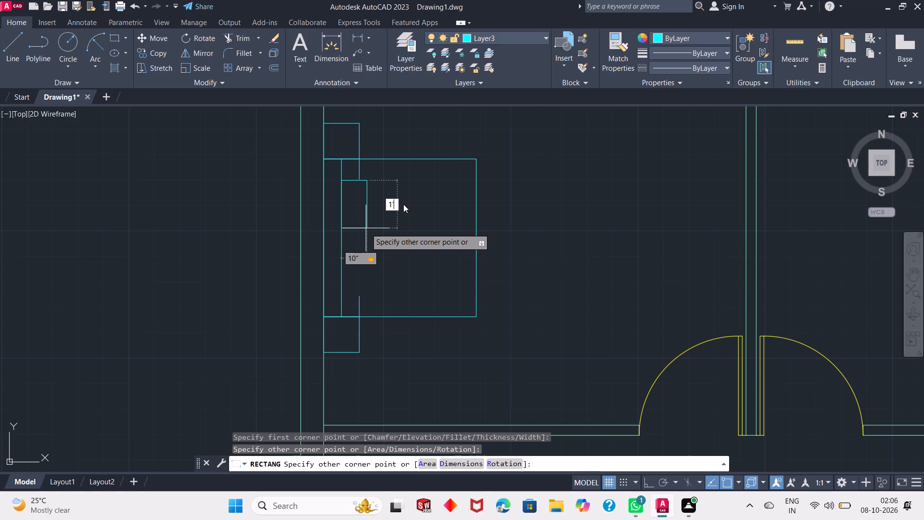
key("7")
key("shift+quotedbl")
key("Return")
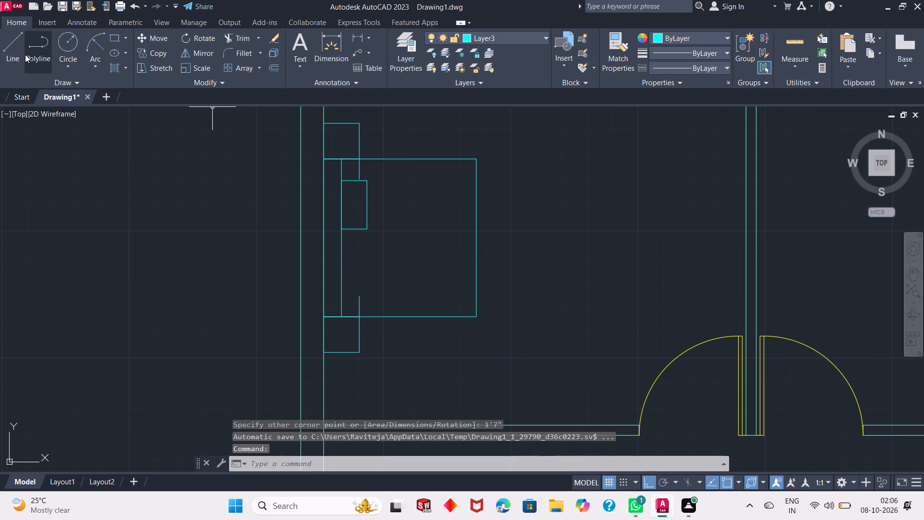
Draw the lower pillow as a rectangle 10" wide by 1'7" high, going up from the level of the lower 8" line's end.
left_click(114, 39)
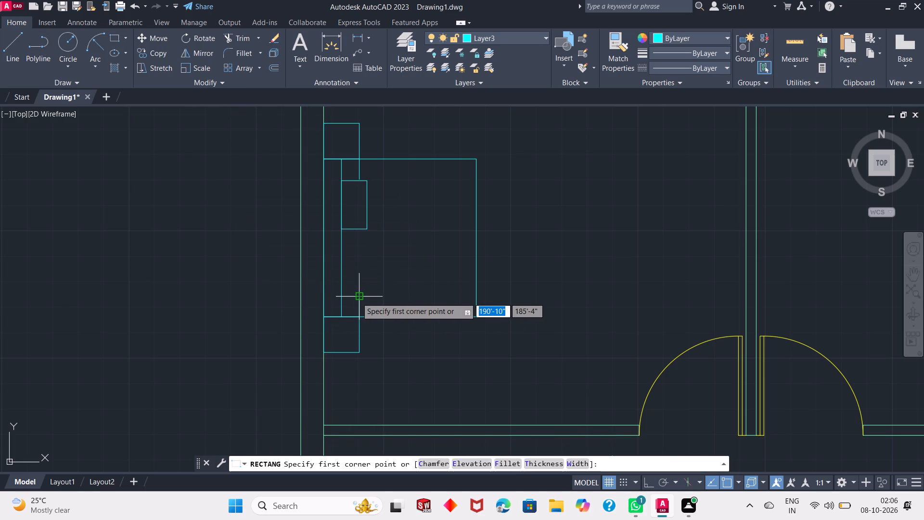
left_click(342, 296)
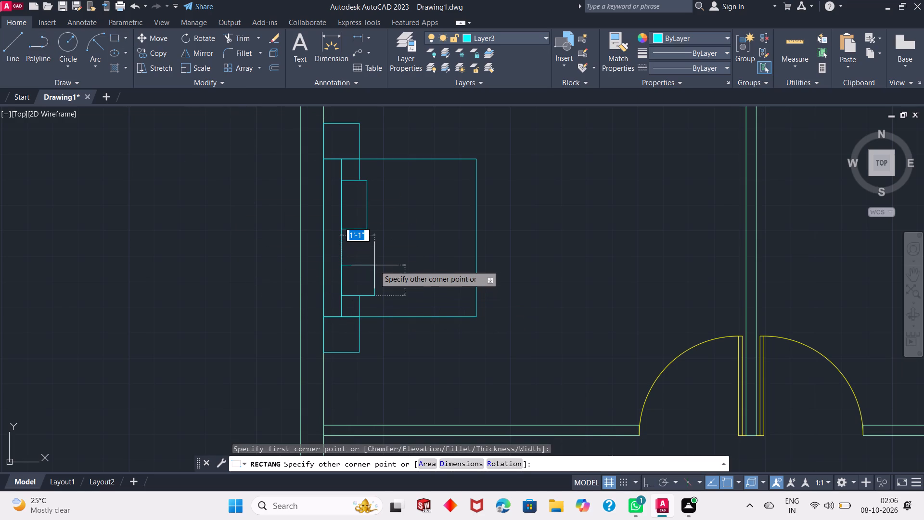
type("10\"")
key("Tab")
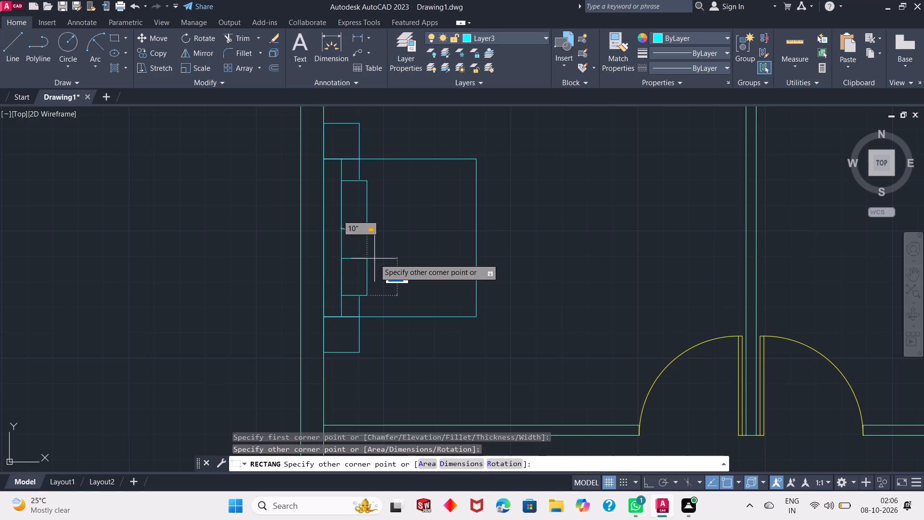
type("1'7\"")
key("Return")
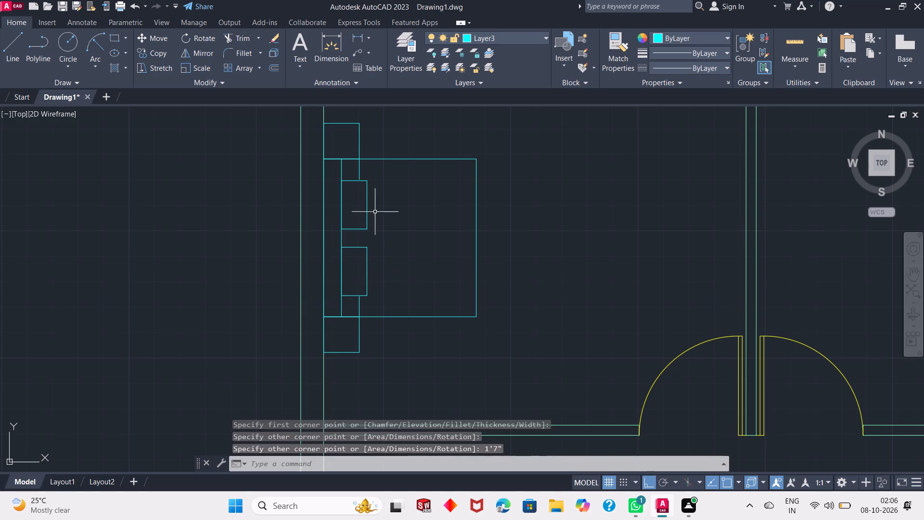
Erase the two 8" vertical guide lines between the side tables and the pillows.
left_click(362, 169)
left_click(357, 172)
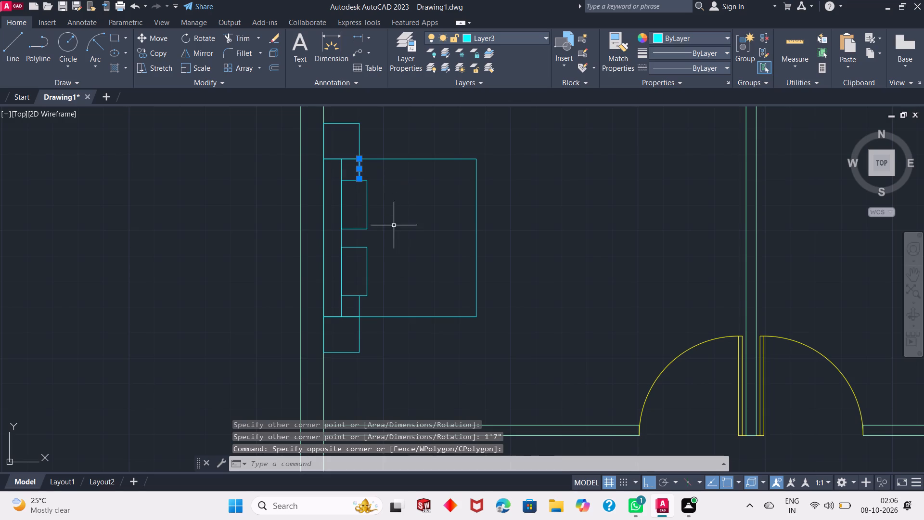
left_click(360, 306)
right_click(412, 241)
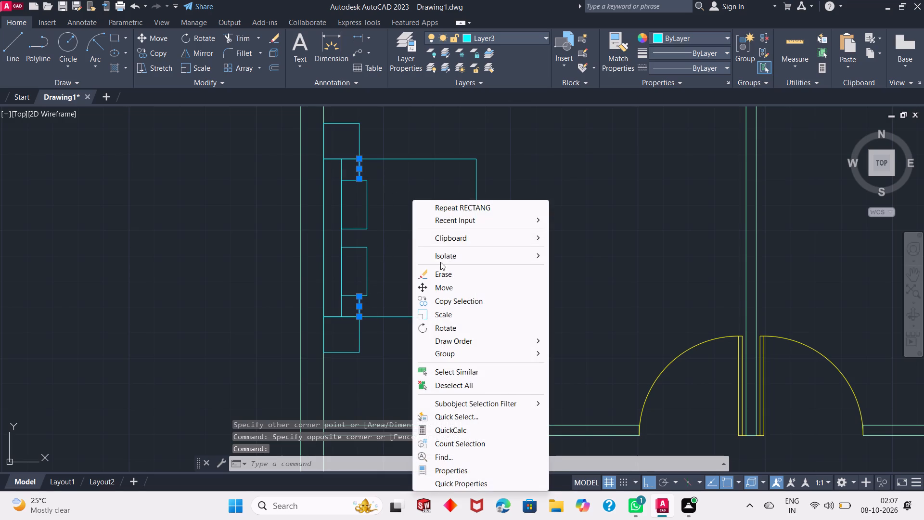
left_click(444, 271)
Draw a Start, End, Direction arc across the bed's upper foot-end corner, curving into the bed from its top edge to its foot edge.
scroll(350, 251, "up", 3)
scroll(336, 236, "down", 1)
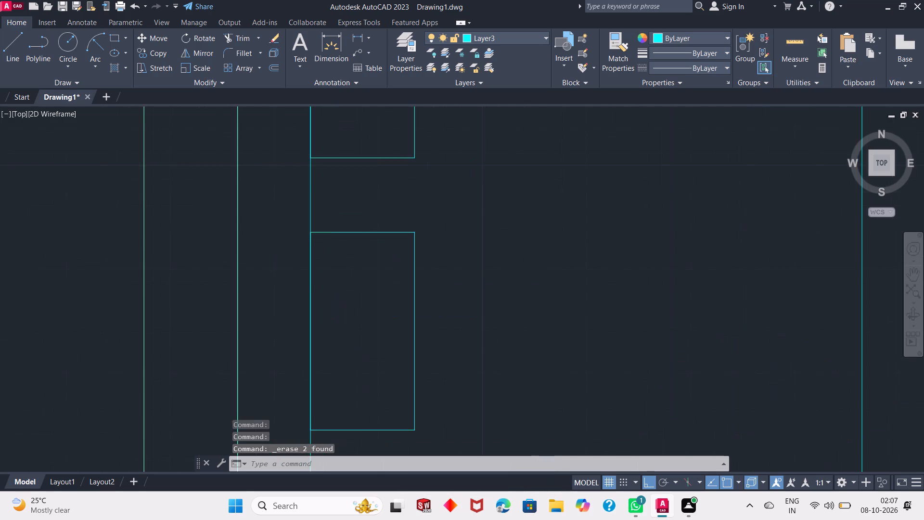
scroll(336, 236, "down", 4)
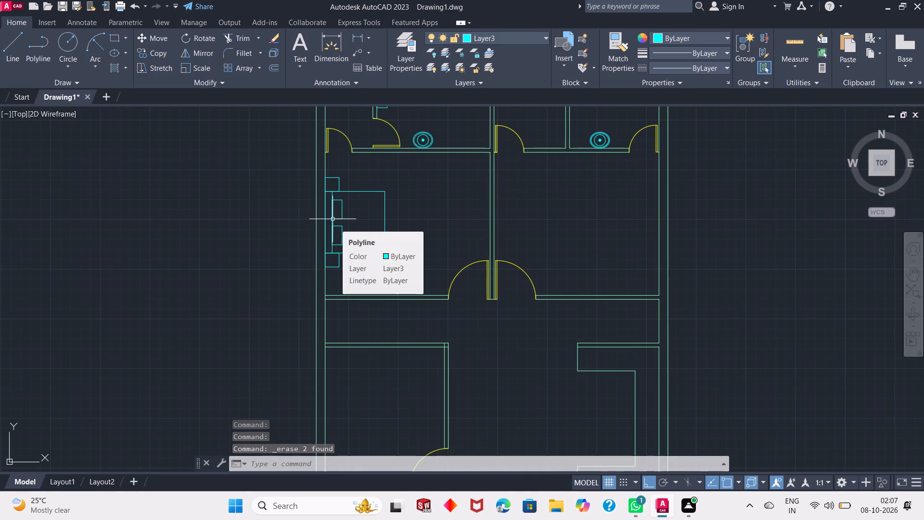
scroll(395, 190, "up", 2)
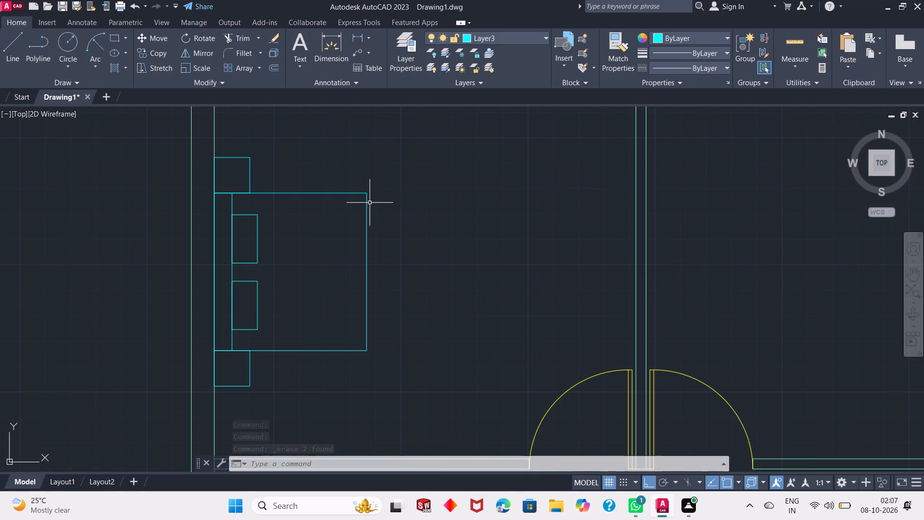
scroll(369, 203, "up", 1)
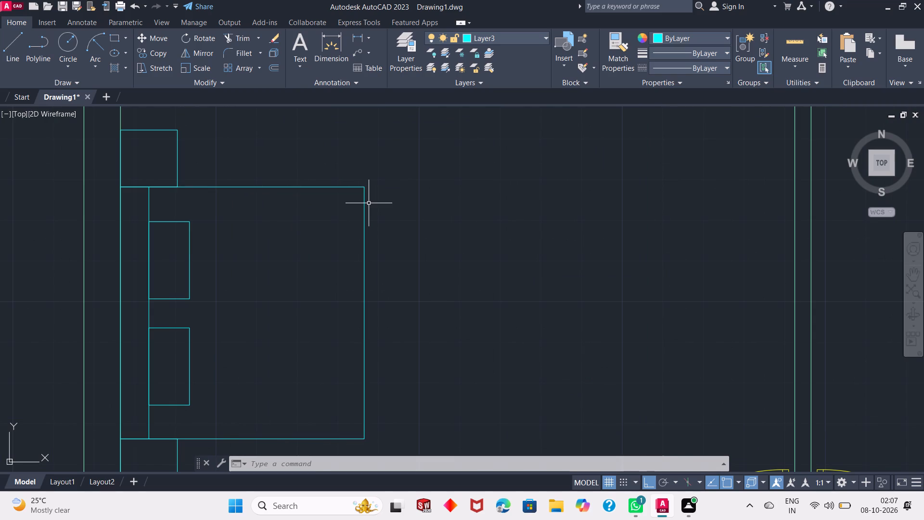
left_click(93, 63)
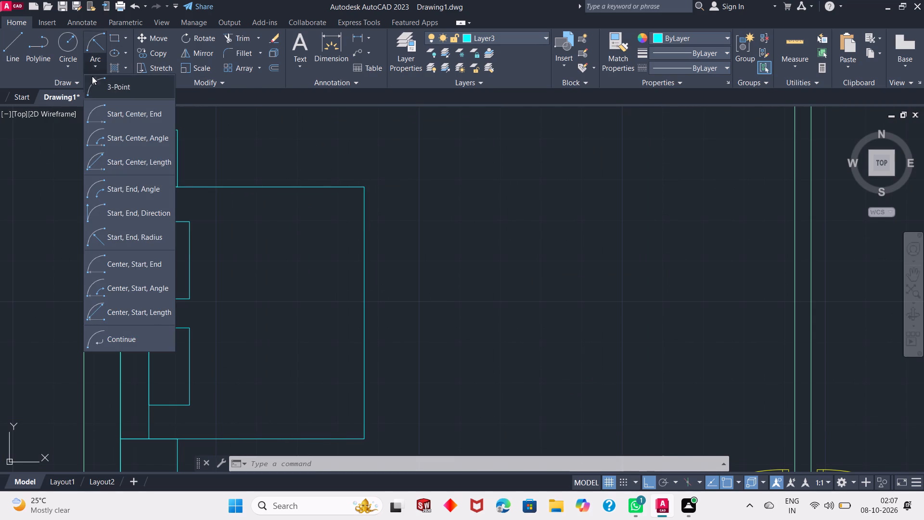
left_click(146, 212)
left_click(321, 187)
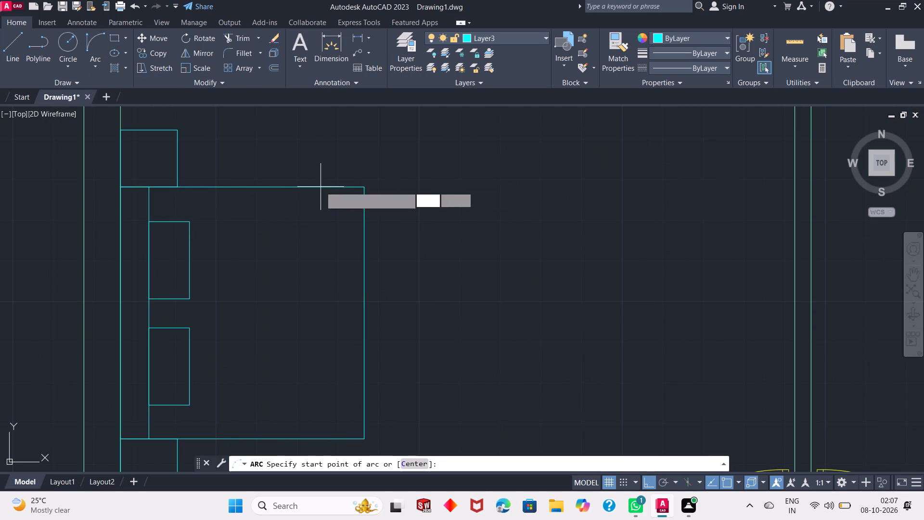
left_click(361, 227)
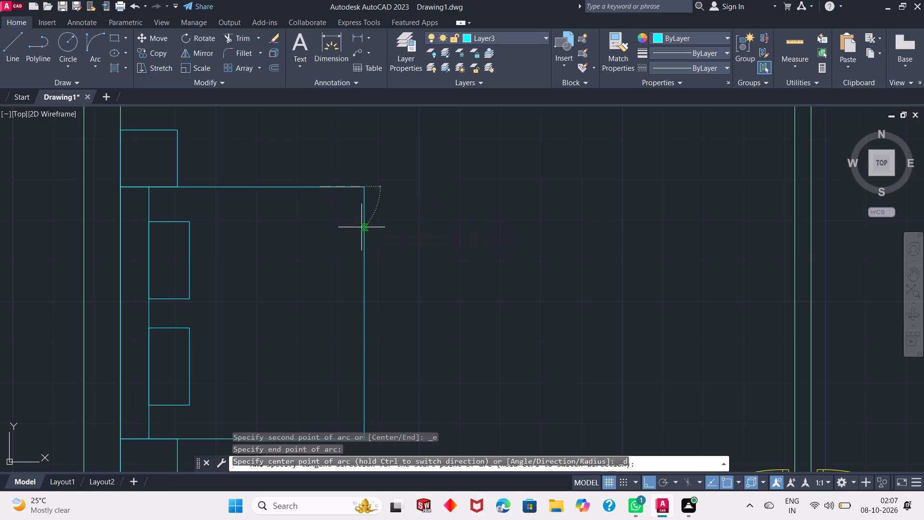
left_click(337, 220)
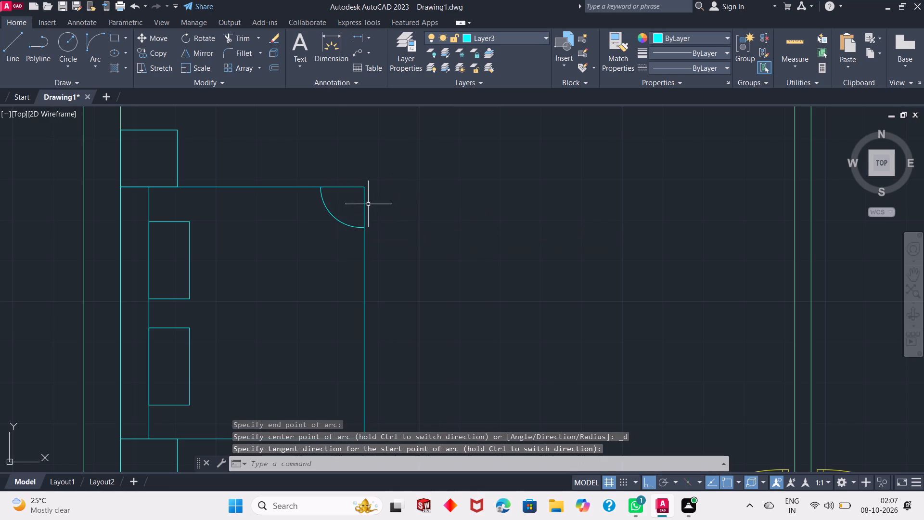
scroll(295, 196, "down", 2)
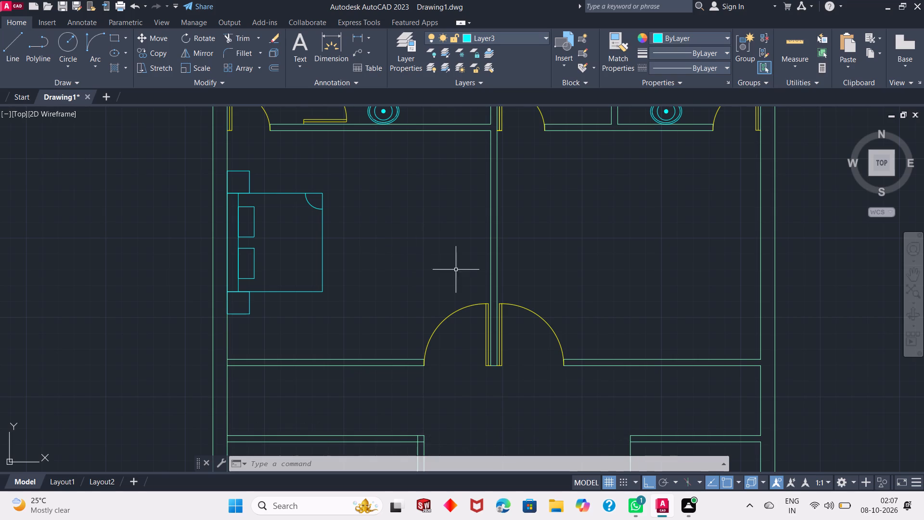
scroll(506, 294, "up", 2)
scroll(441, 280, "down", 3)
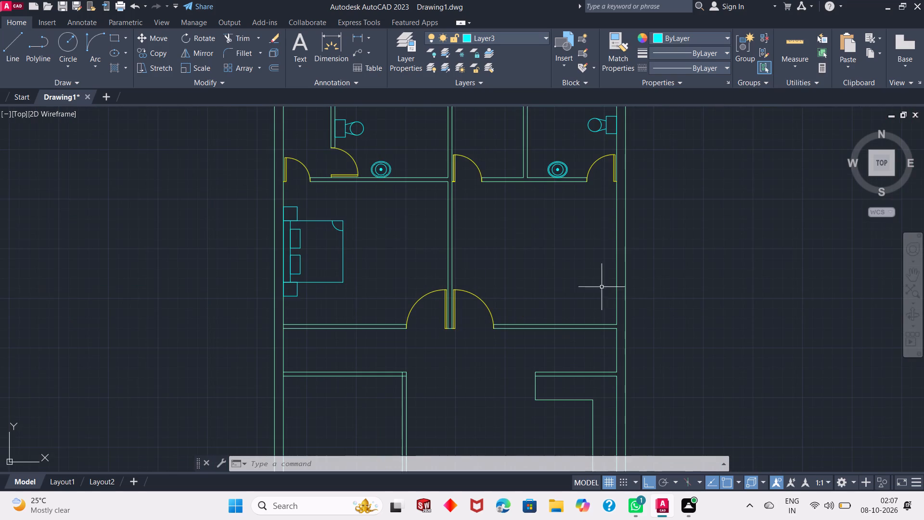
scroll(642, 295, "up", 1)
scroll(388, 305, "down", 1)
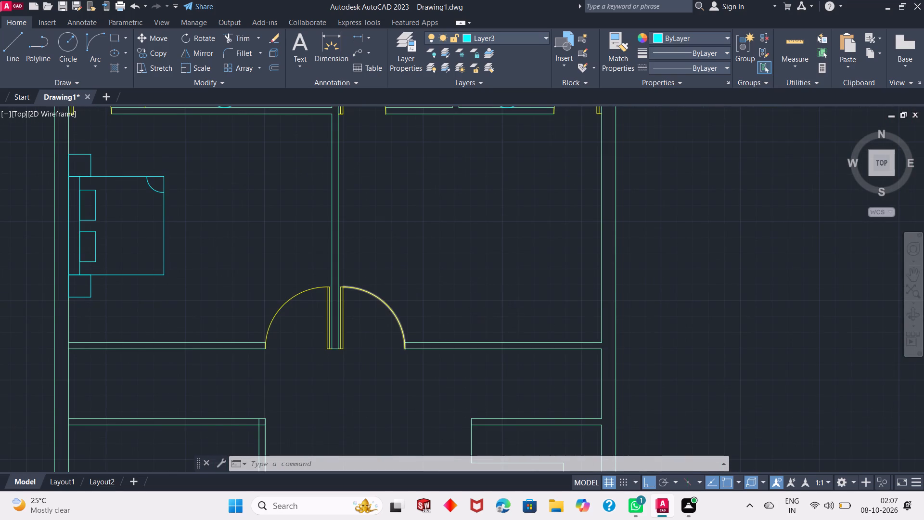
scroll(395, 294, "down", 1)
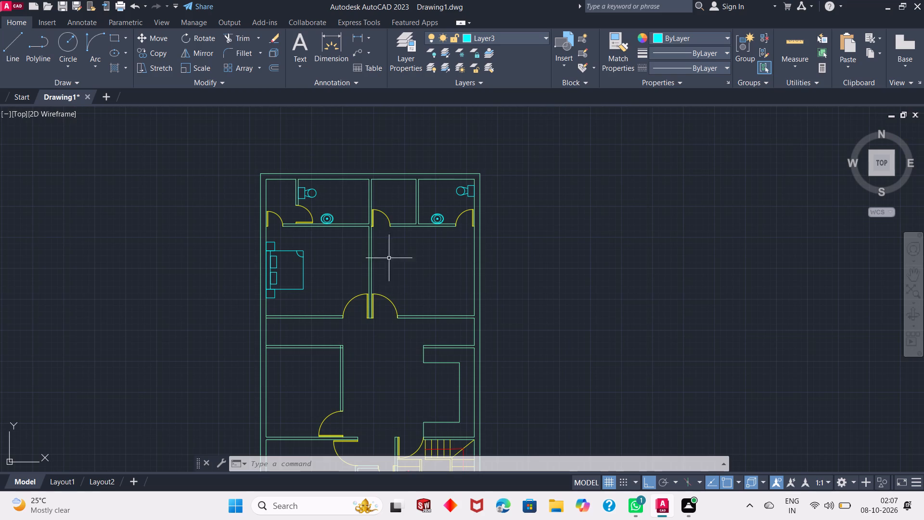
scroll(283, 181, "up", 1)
On layer 0, offset the inner top wall line of the plan's upper-left small room about 1'-7" down into the room.
left_click(517, 36)
left_click(517, 55)
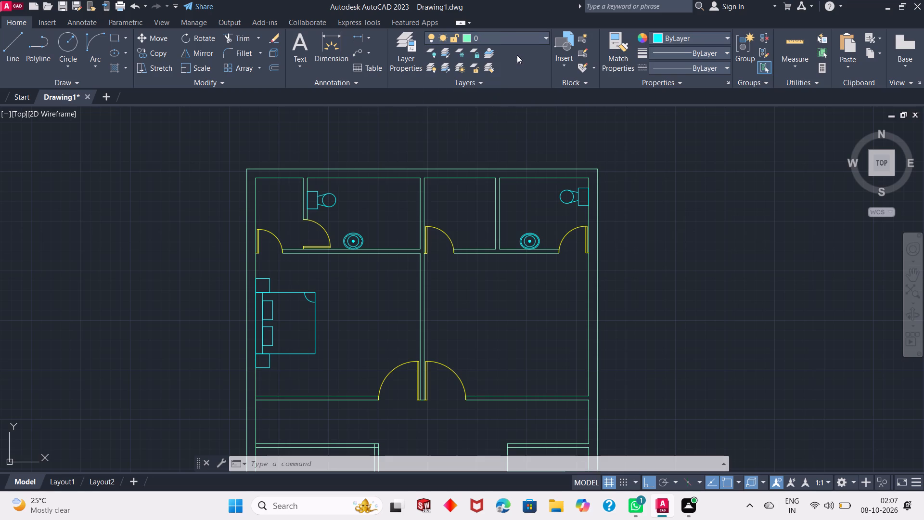
left_click(276, 70)
key("space")
scroll(275, 169, "up", 1)
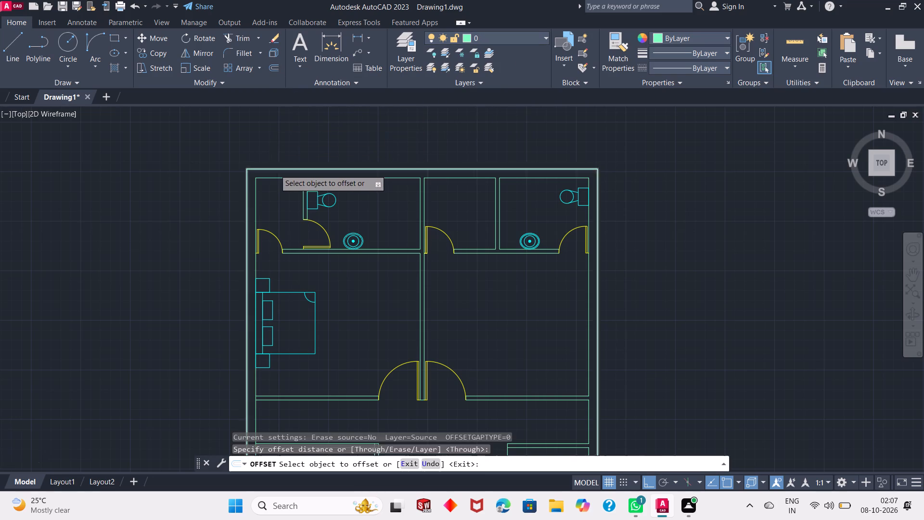
scroll(275, 169, "up", 1)
left_click(282, 189)
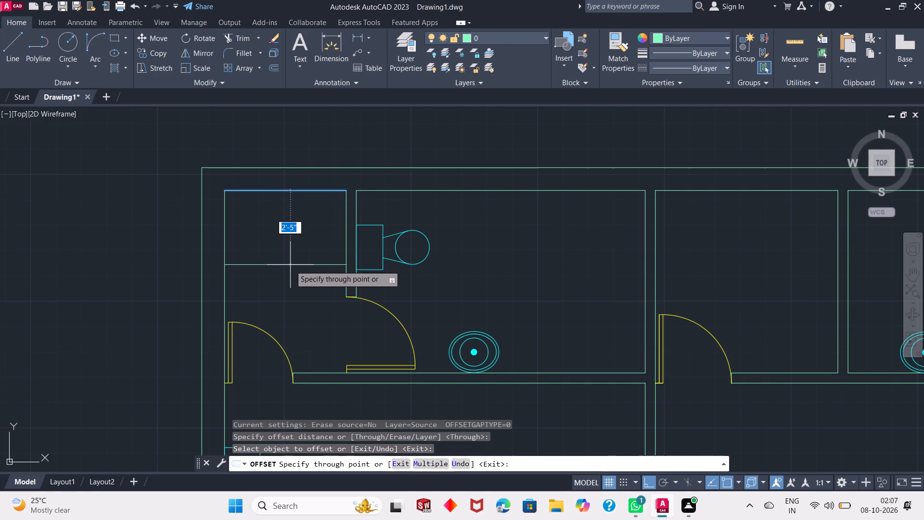
left_click(301, 237)
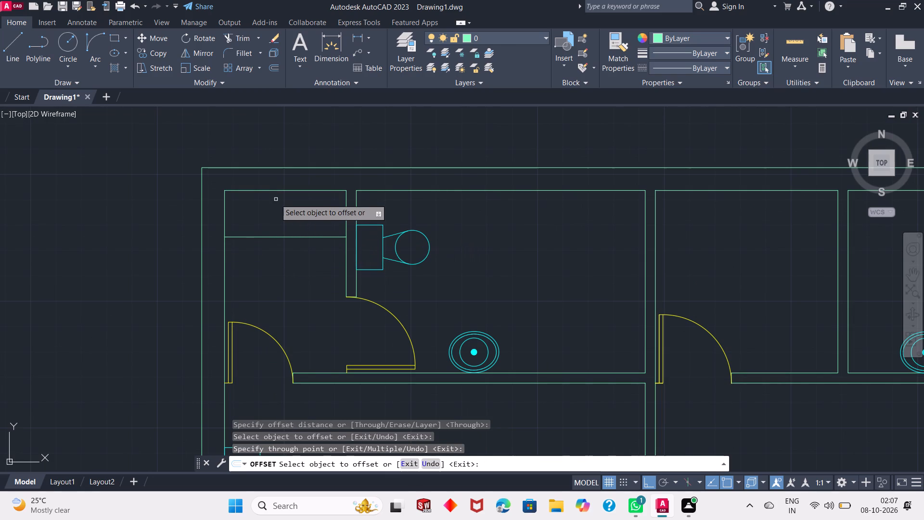
scroll(309, 219, "down", 1)
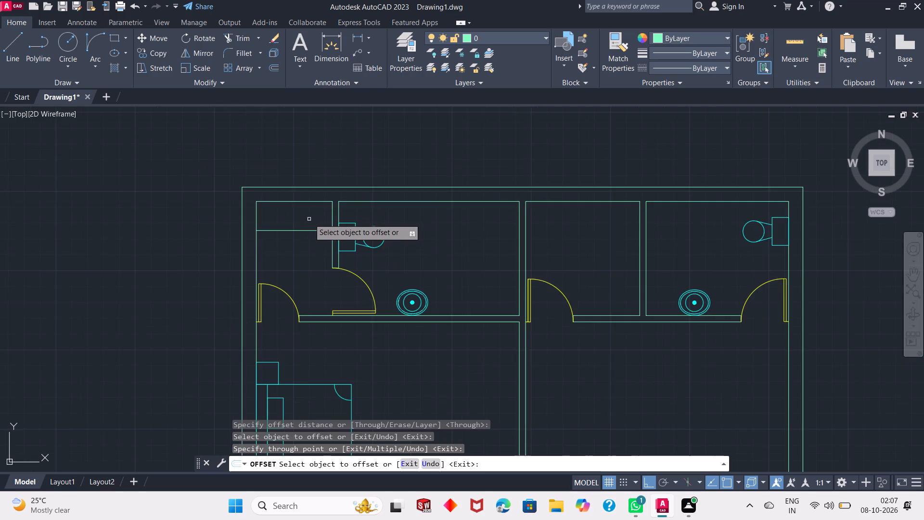
scroll(309, 219, "up", 2)
key("Escape")
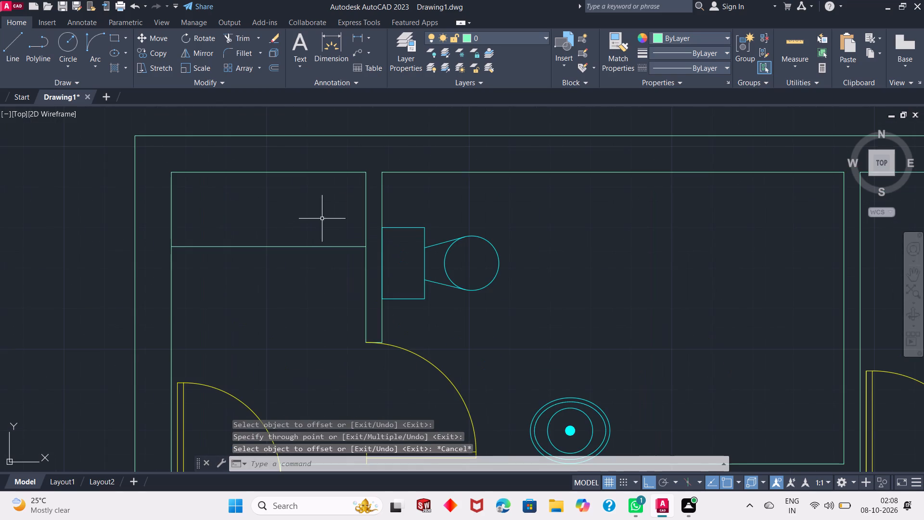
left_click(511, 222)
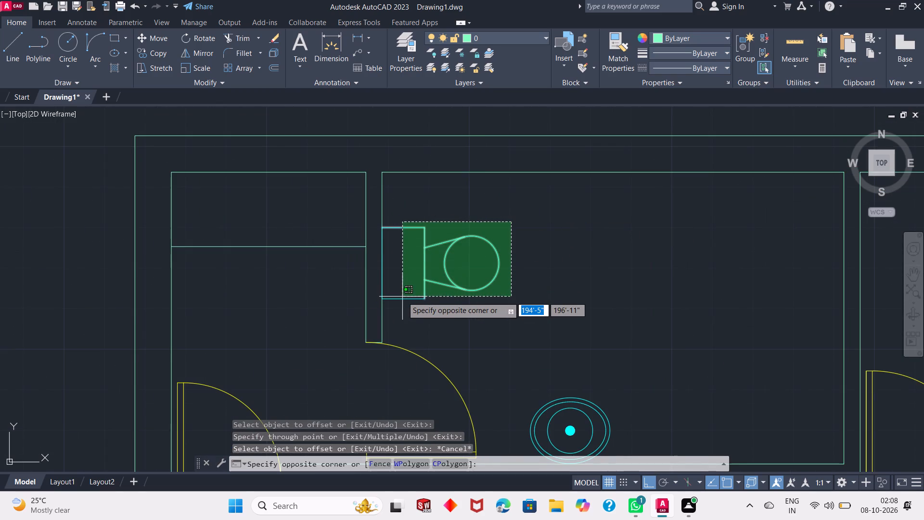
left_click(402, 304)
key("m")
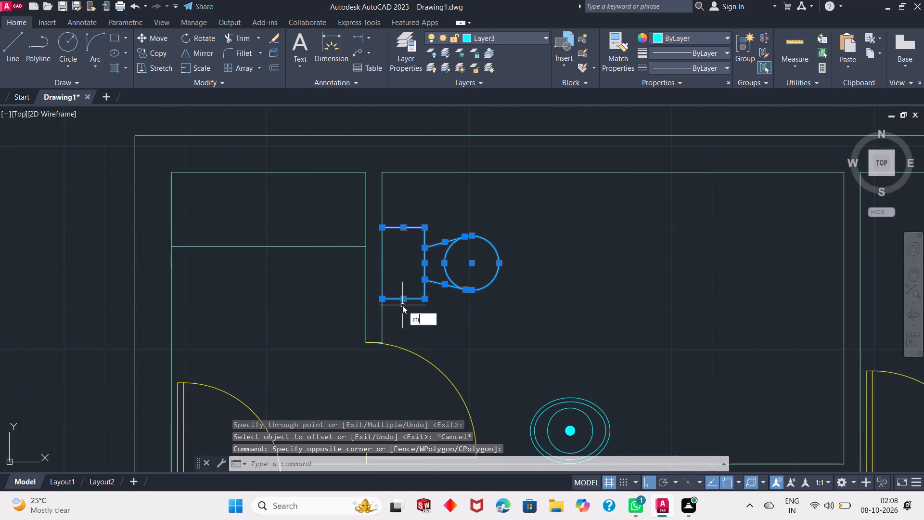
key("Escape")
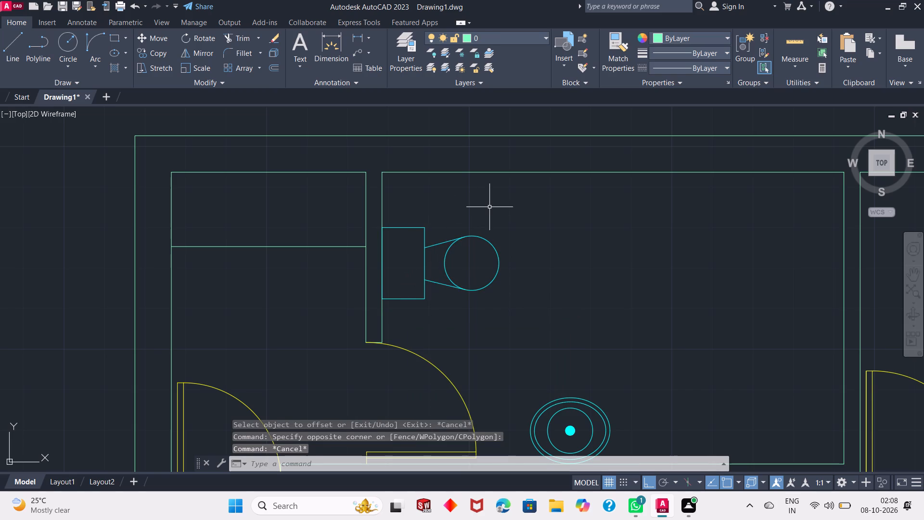
Move the toilet in the upper-left bathroom a short distance up along the wall behind it.
left_click(489, 207)
left_click(408, 314)
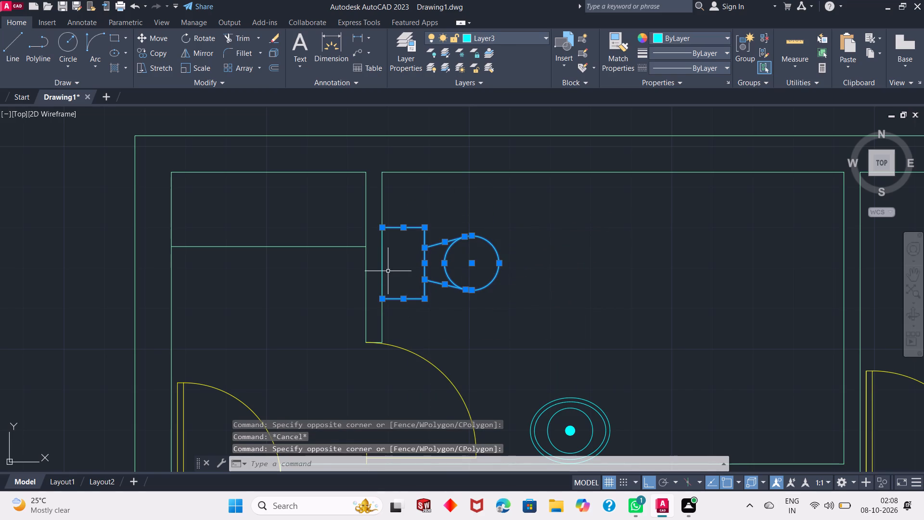
left_click(382, 259)
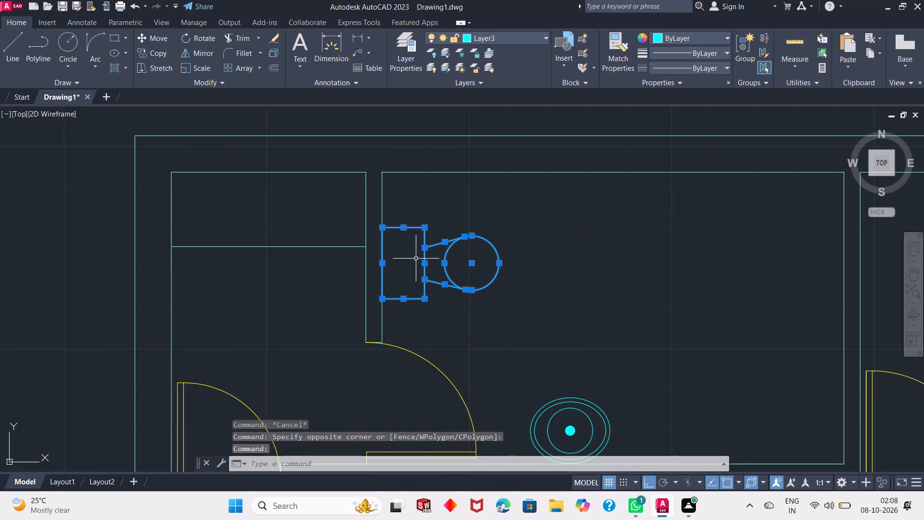
type("m")
key("space")
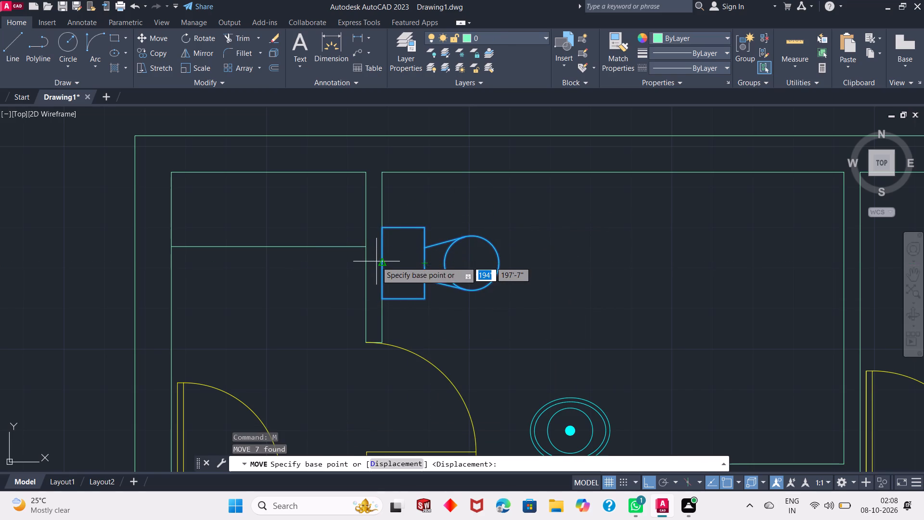
left_click(384, 264)
left_click(381, 235)
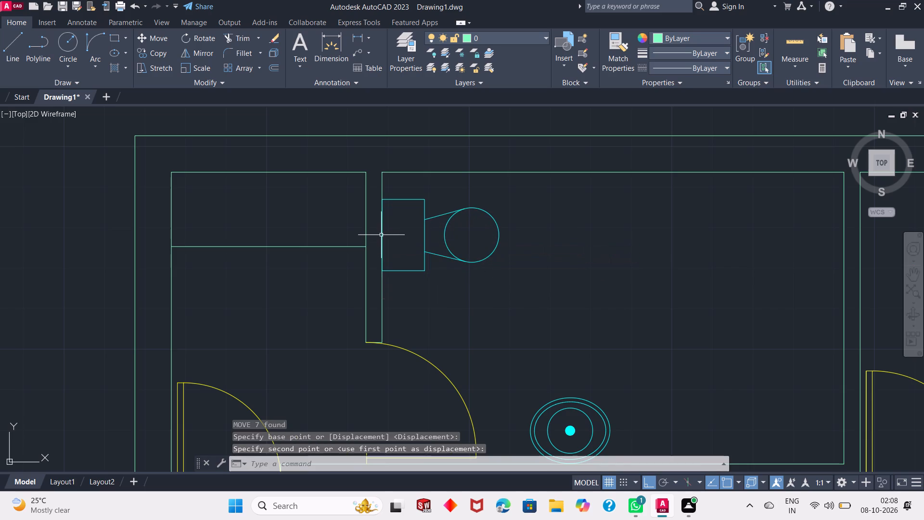
key("Escape")
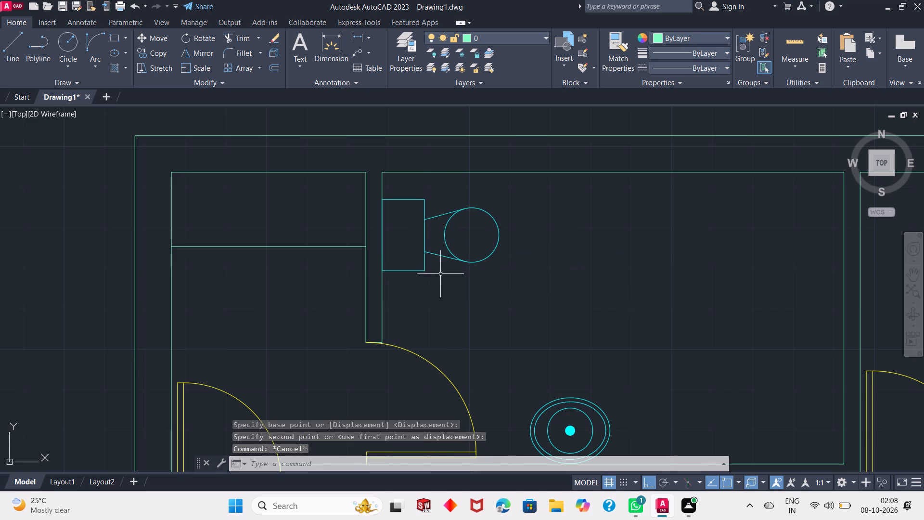
Offset the inner right wall line of the right-hand bedroom about 2' into the room with the Through option.
scroll(345, 232, "down", 4)
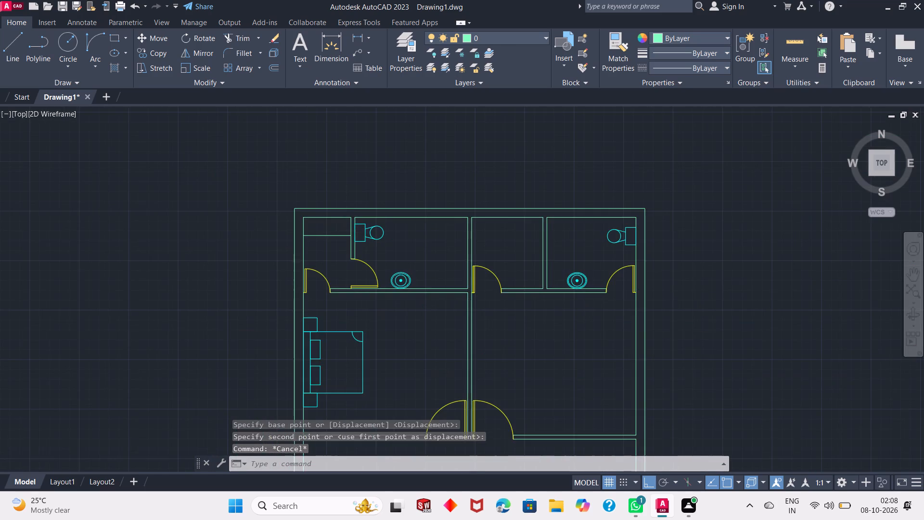
left_click(273, 66)
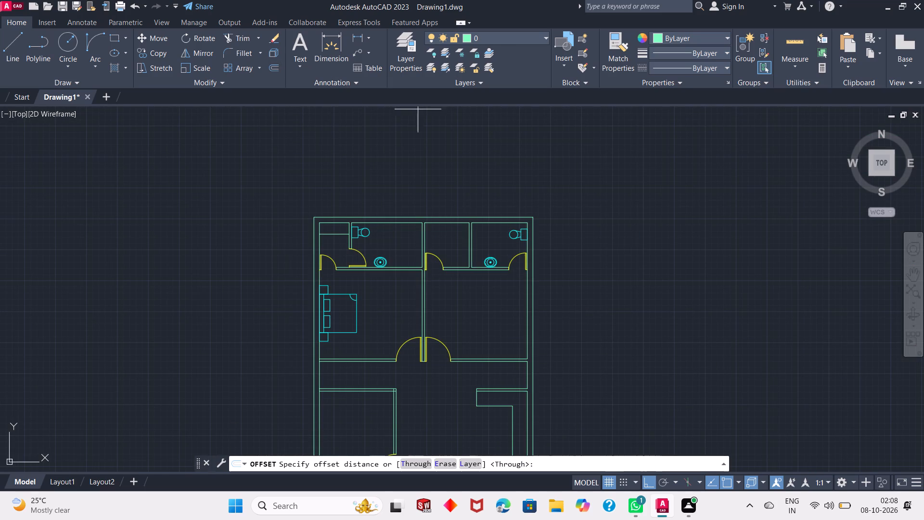
key("space")
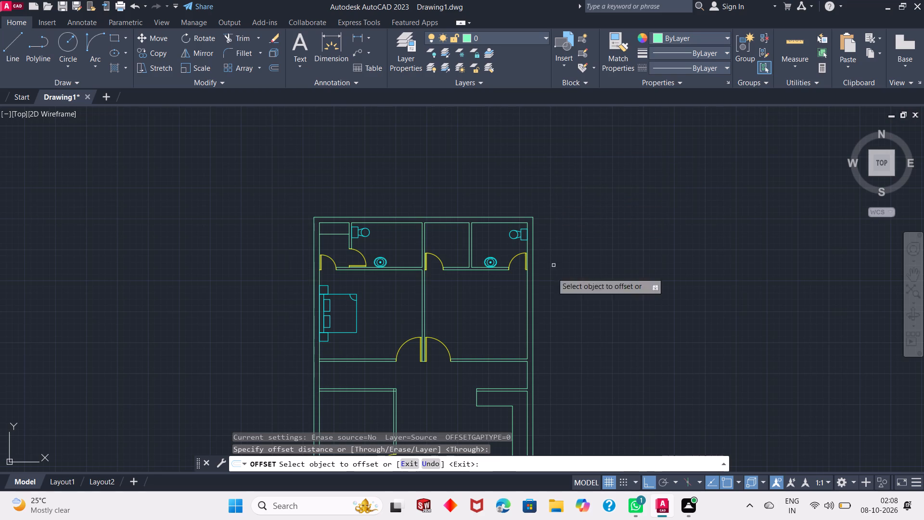
scroll(497, 253, "down", 1)
scroll(500, 337, "up", 2)
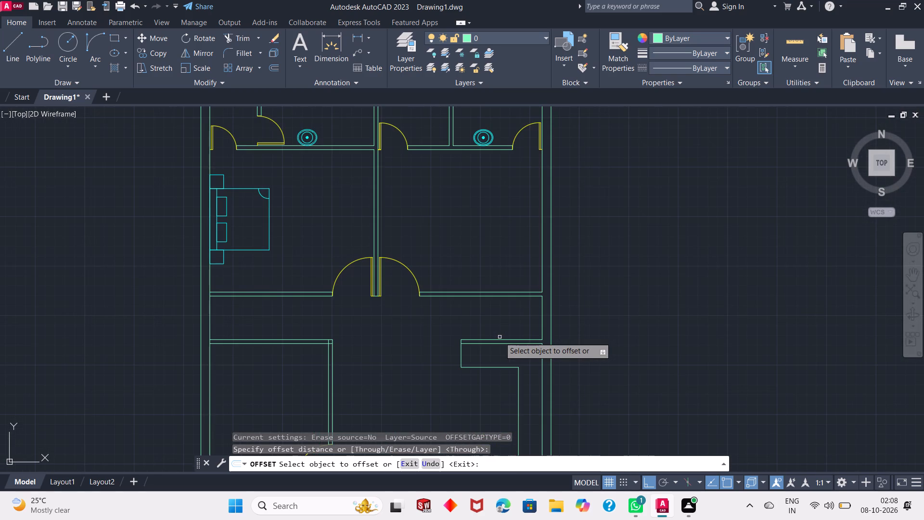
left_click(541, 240)
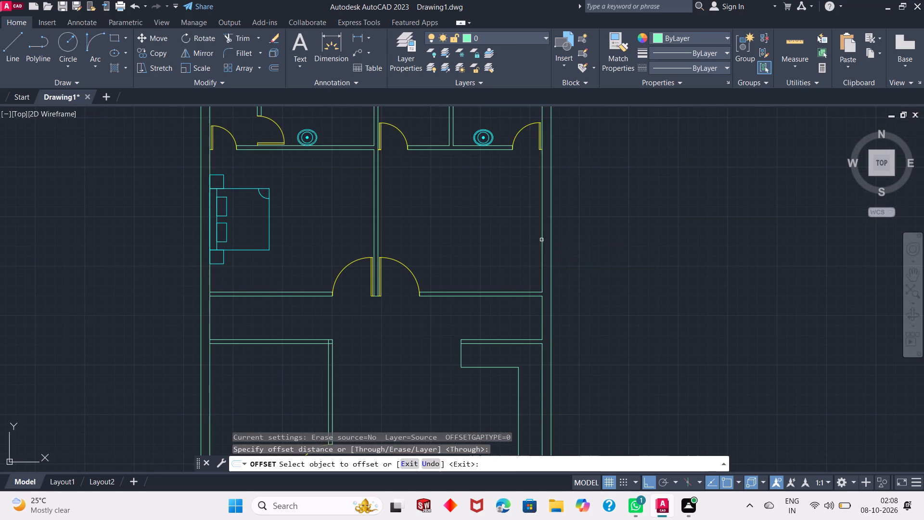
left_click(521, 273)
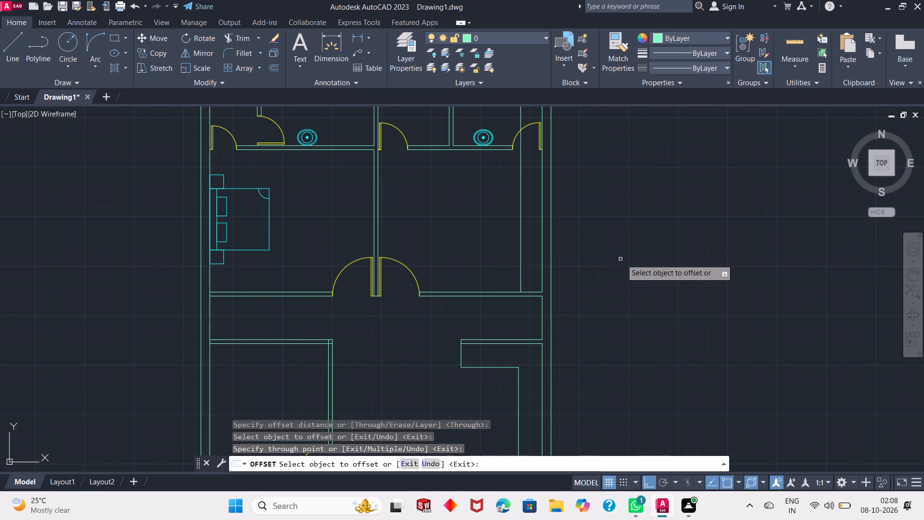
Offset the new vertical line in the right-hand bedroom a few inches back toward the right wall.
scroll(592, 299, "down", 1)
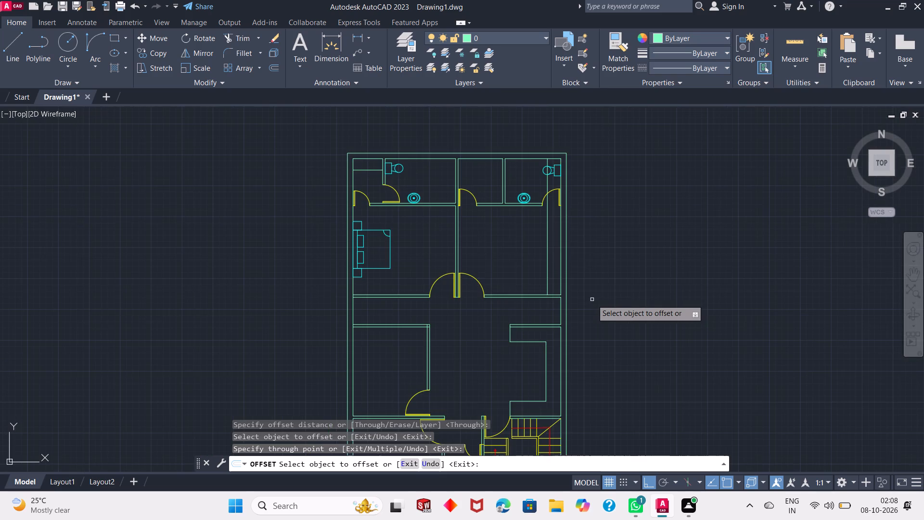
scroll(475, 227, "up", 1)
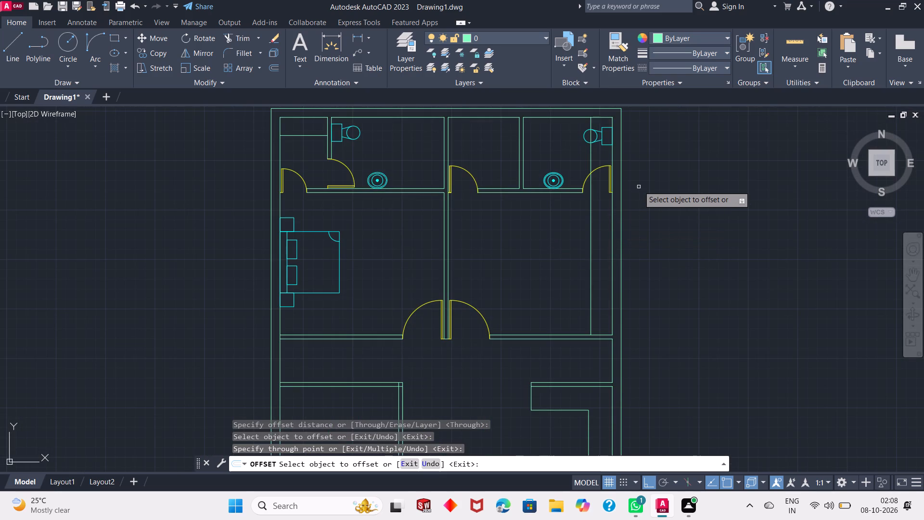
scroll(639, 186, "up", 1)
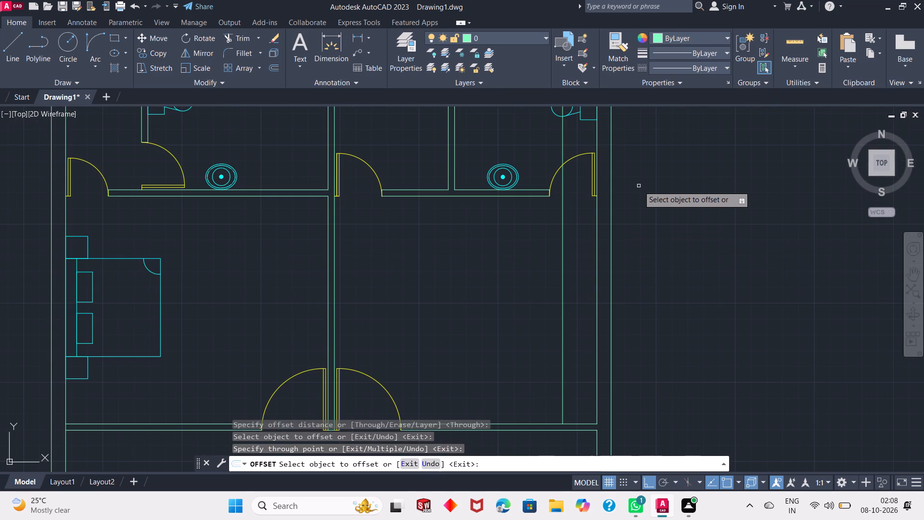
scroll(601, 240, "down", 1)
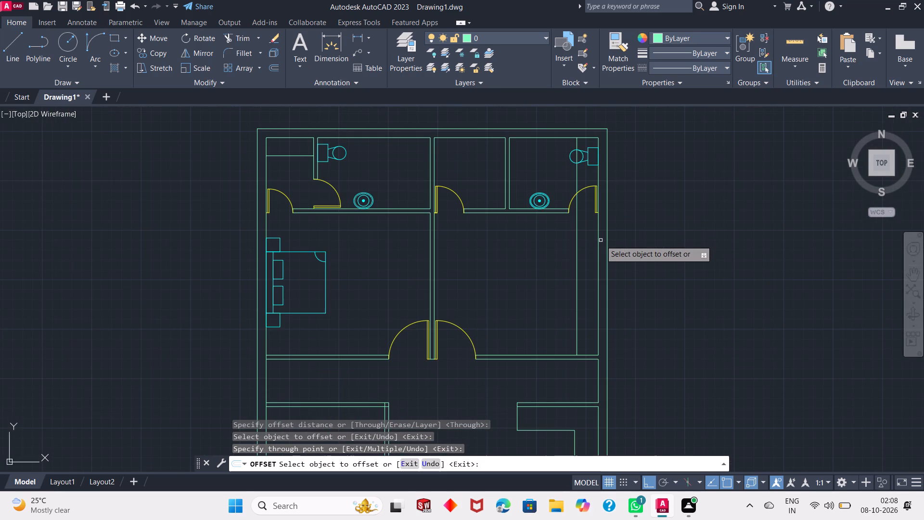
left_click(578, 314)
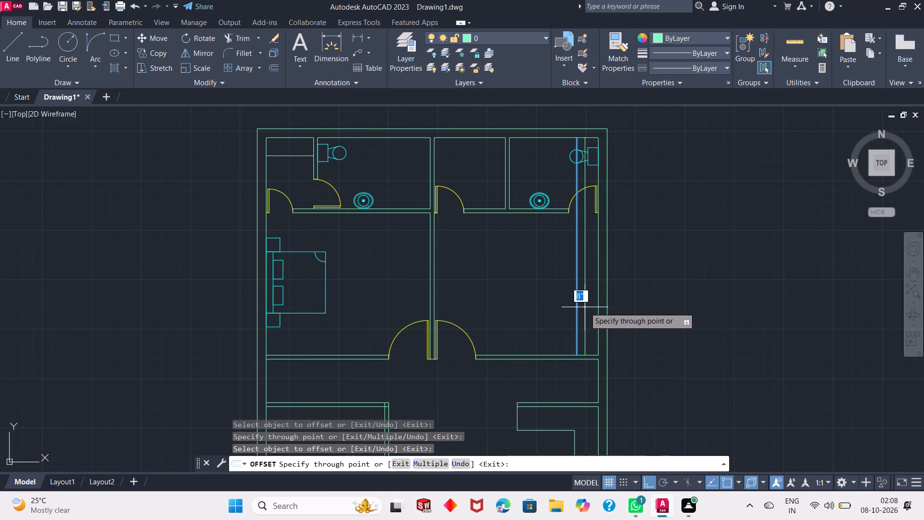
left_click(582, 311)
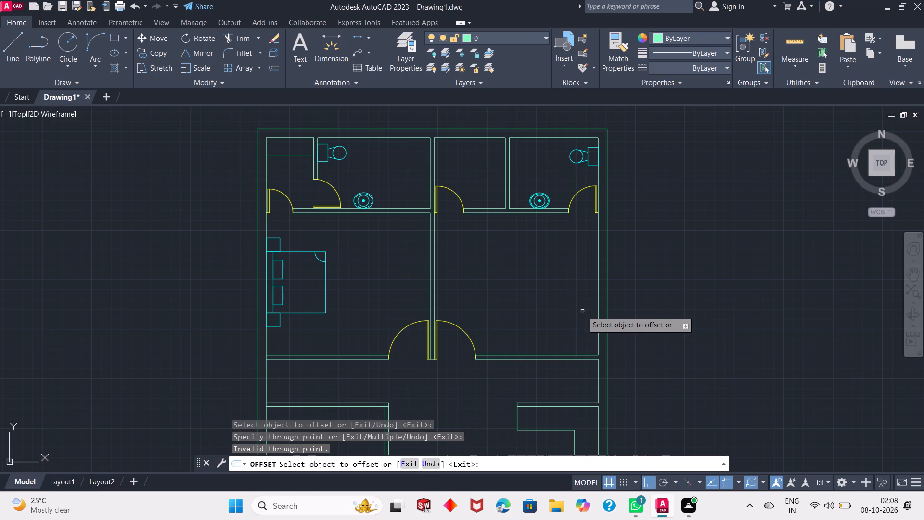
scroll(582, 311, "up", 2)
left_click(566, 326)
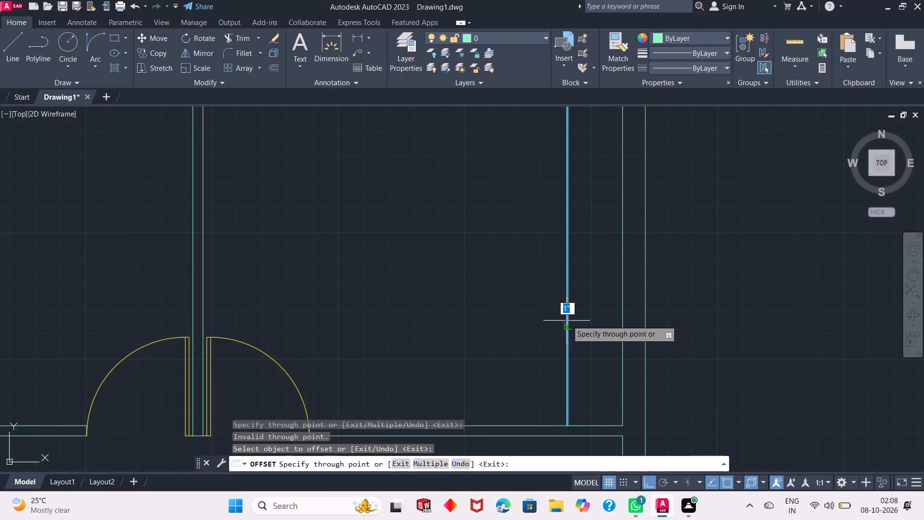
left_click(578, 311)
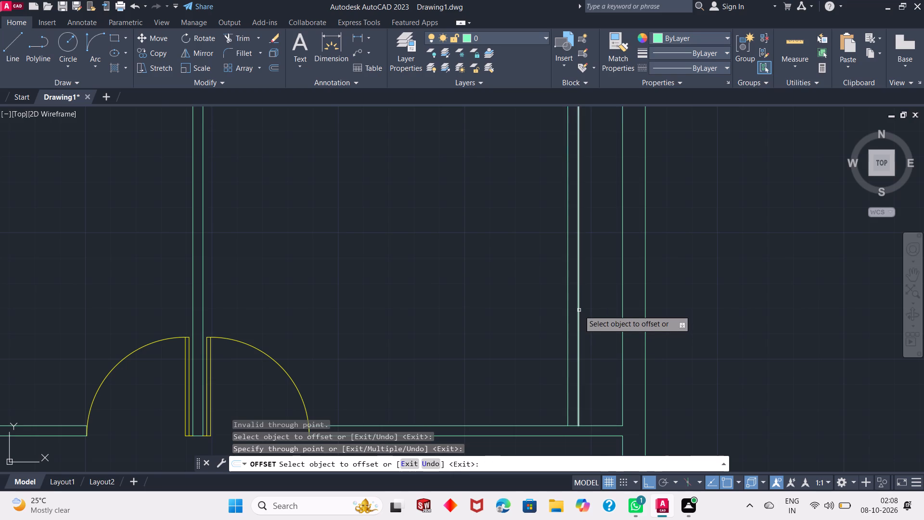
key("Escape")
Erase the first offset line, the one farther from the right-hand bedroom's right wall.
left_click(570, 326)
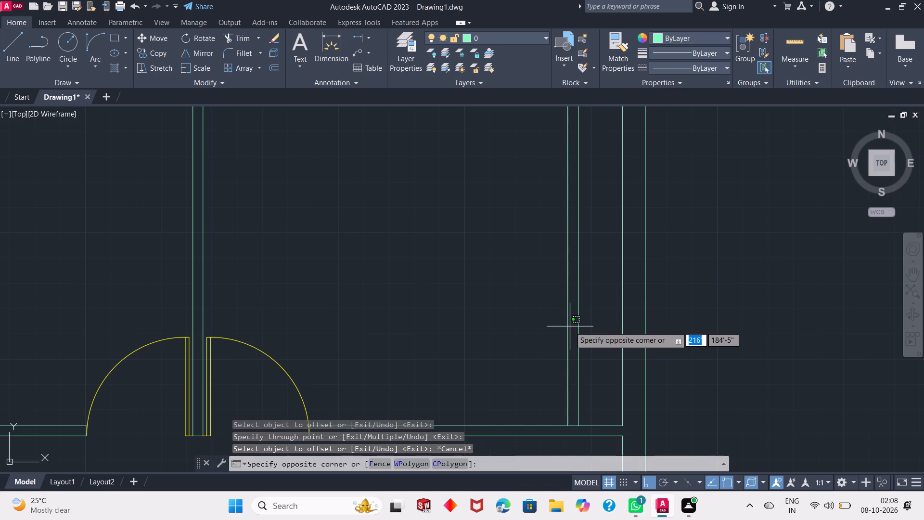
left_click(560, 332)
key("Delete")
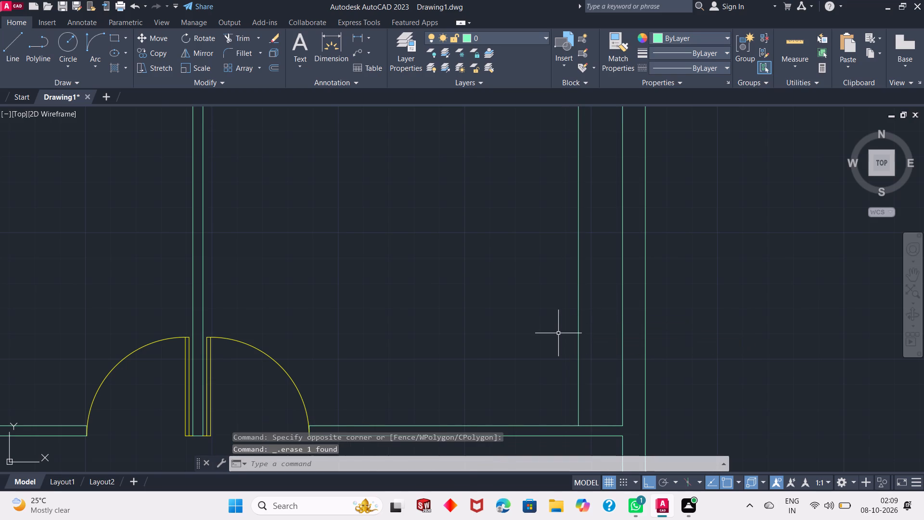
Draw a horizontal line from the remaining offset line to the bedroom's right wall, slightly above the room's mid-height.
scroll(558, 333, "down", 2)
scroll(540, 260, "up", 1)
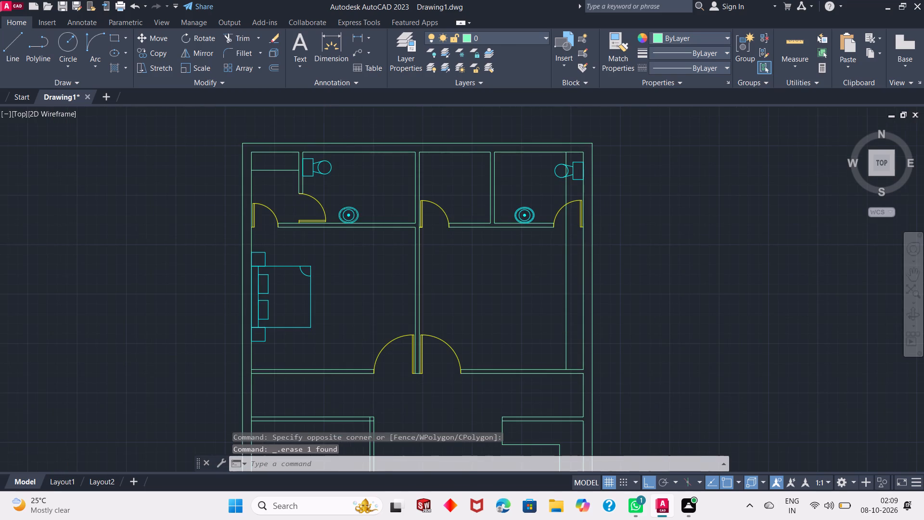
left_click(20, 48)
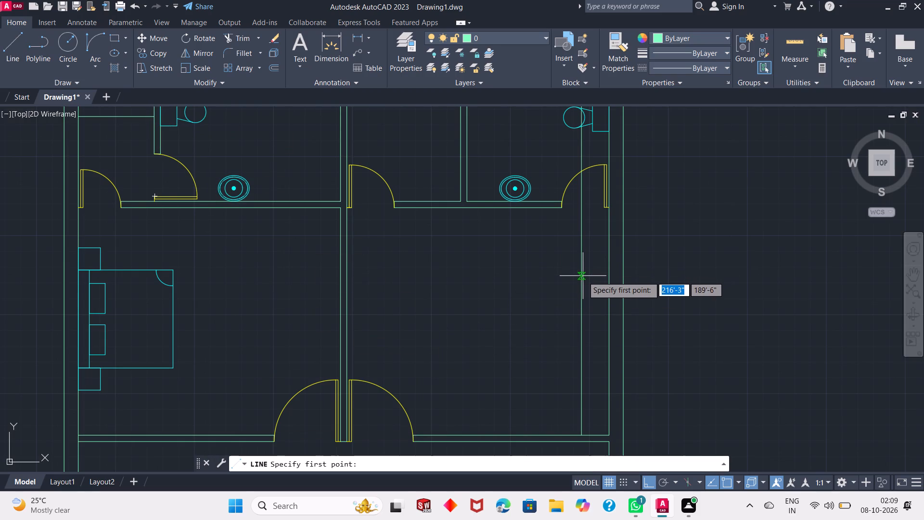
left_click(581, 300)
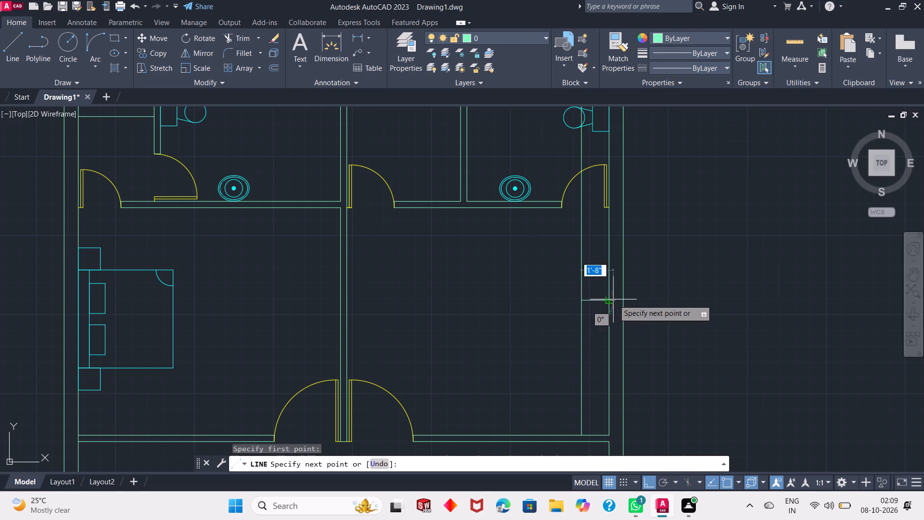
left_click(614, 299)
key("Escape")
key("Escape")
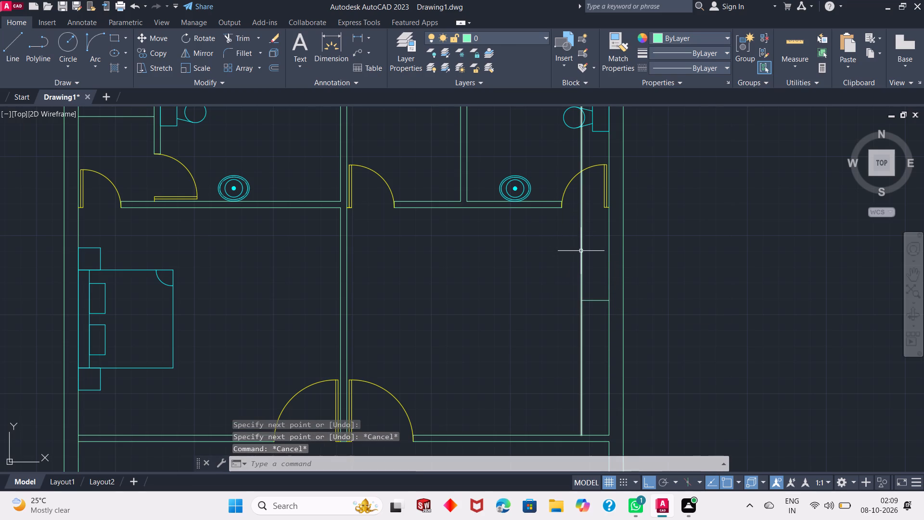
Trim the vertical offset line above the short horizontal line, through the upper-right bathroom, leaving a built-in outline in the bedroom's lower-right corner.
scroll(424, 255, "up", 2)
scroll(425, 256, "down", 3)
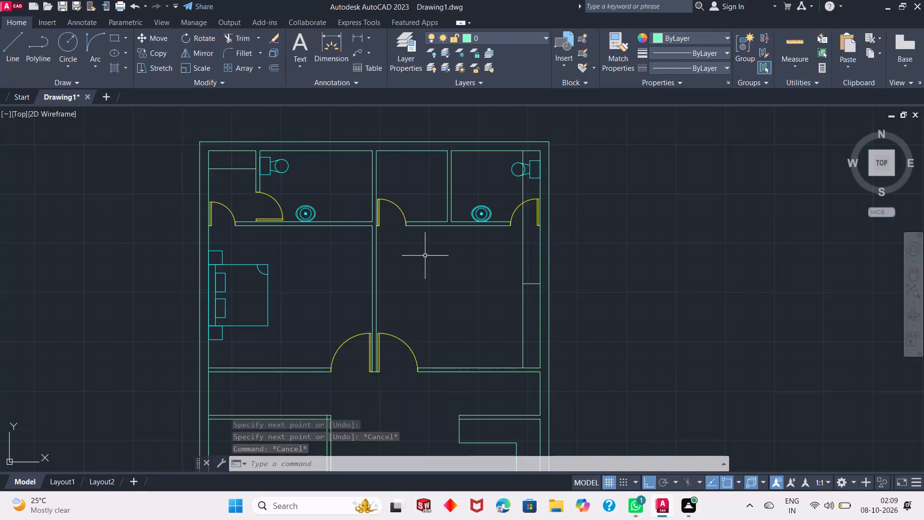
left_click(238, 39)
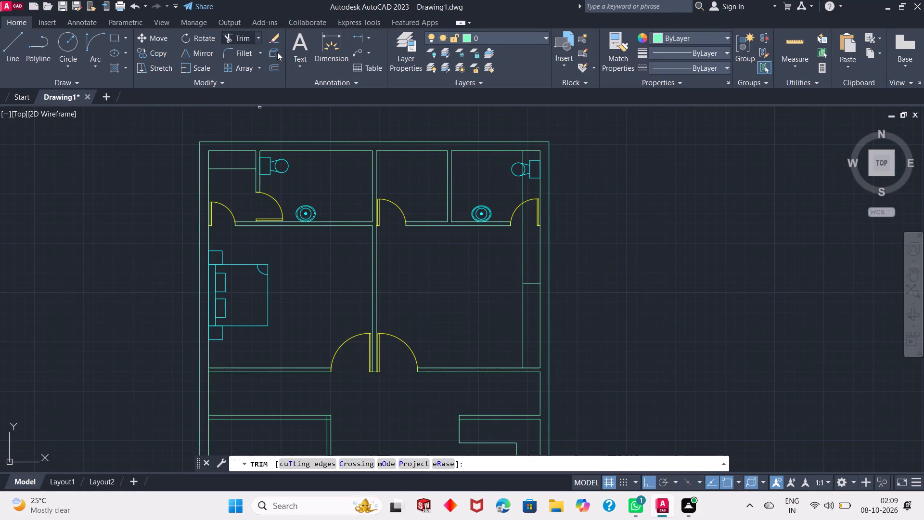
scroll(516, 157, "up", 1)
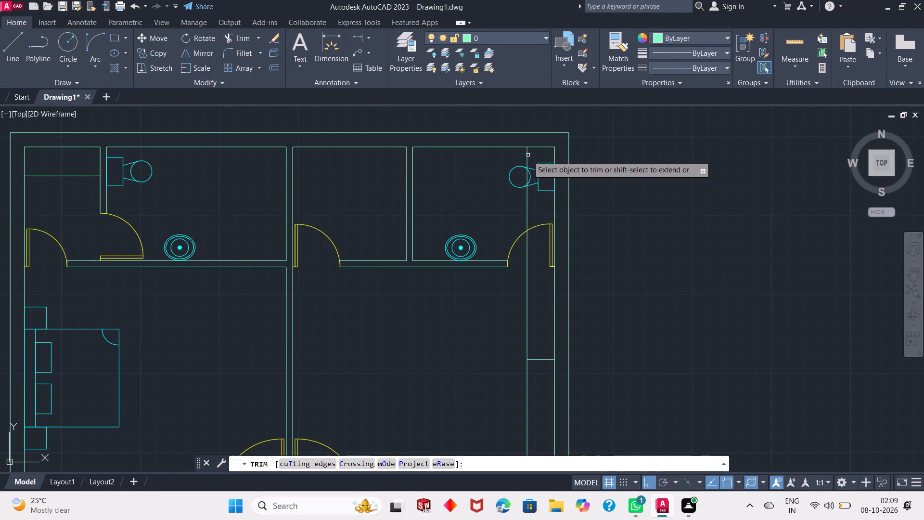
left_click(526, 158)
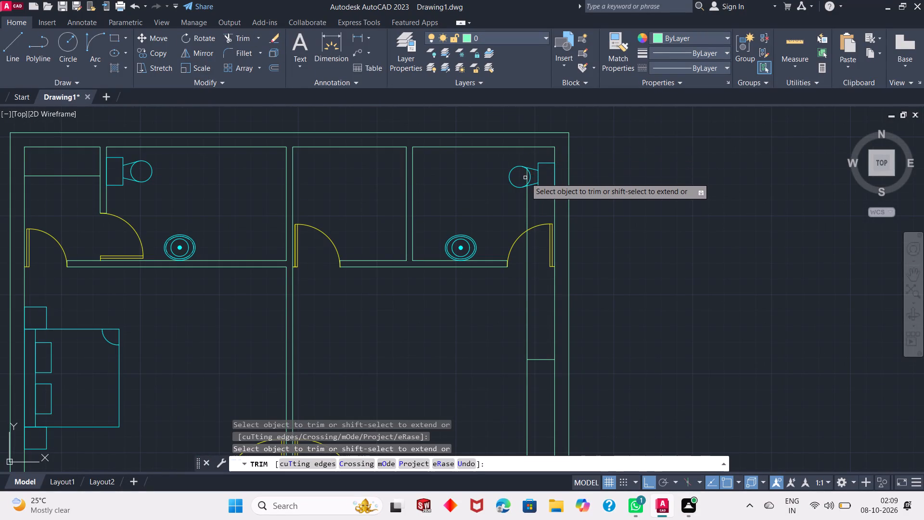
left_click(527, 178)
left_click(525, 202)
left_click(531, 208)
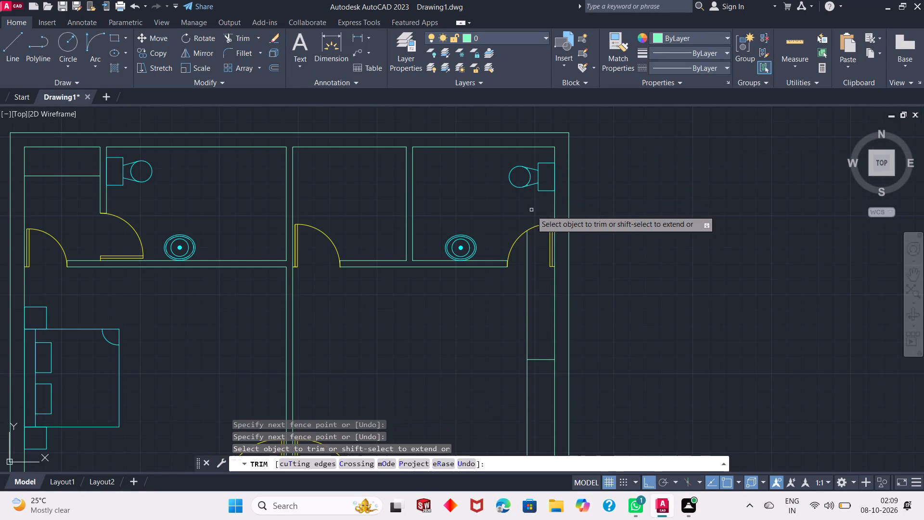
left_click(528, 251)
right_click(628, 238)
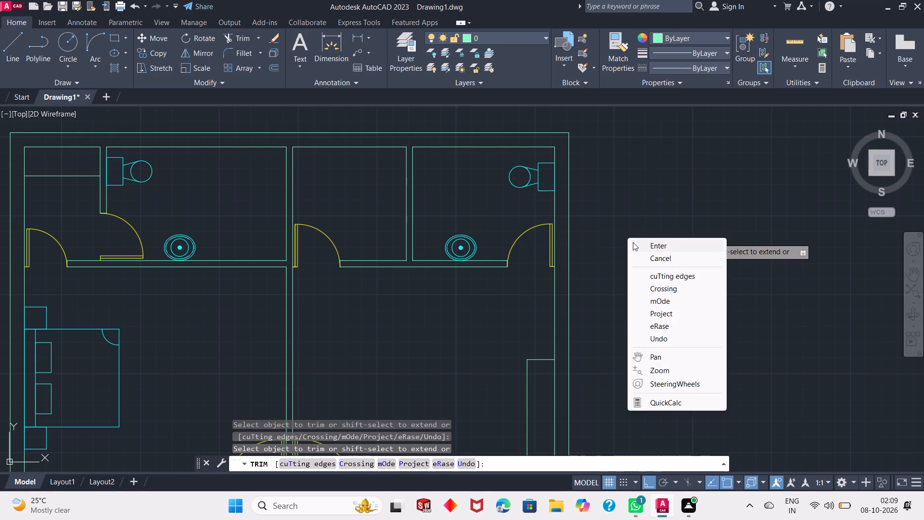
left_click(633, 242)
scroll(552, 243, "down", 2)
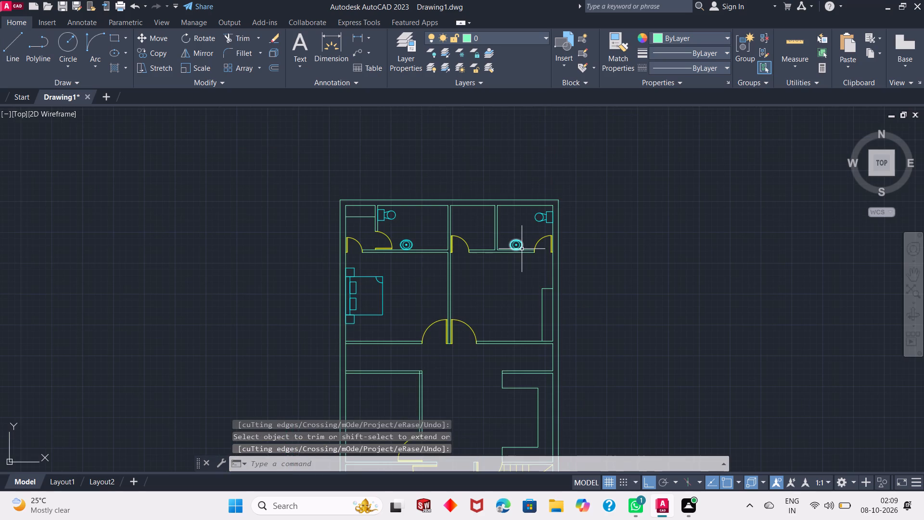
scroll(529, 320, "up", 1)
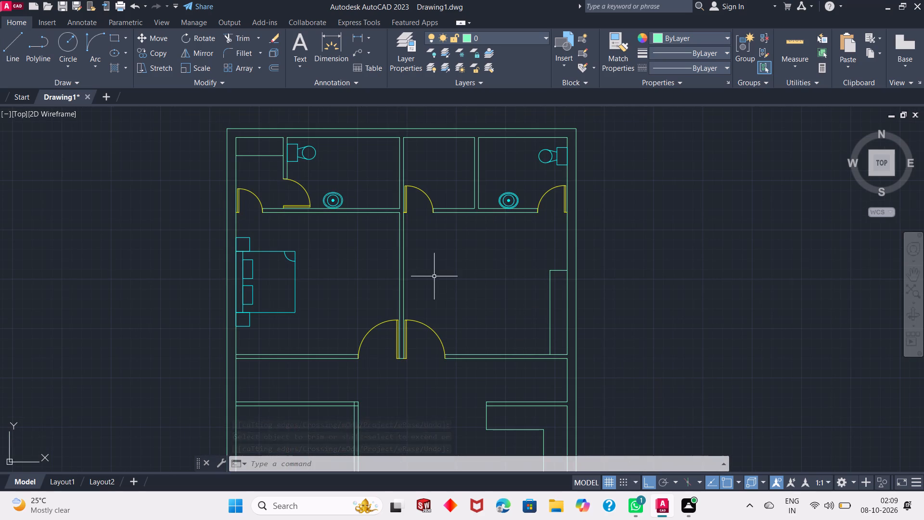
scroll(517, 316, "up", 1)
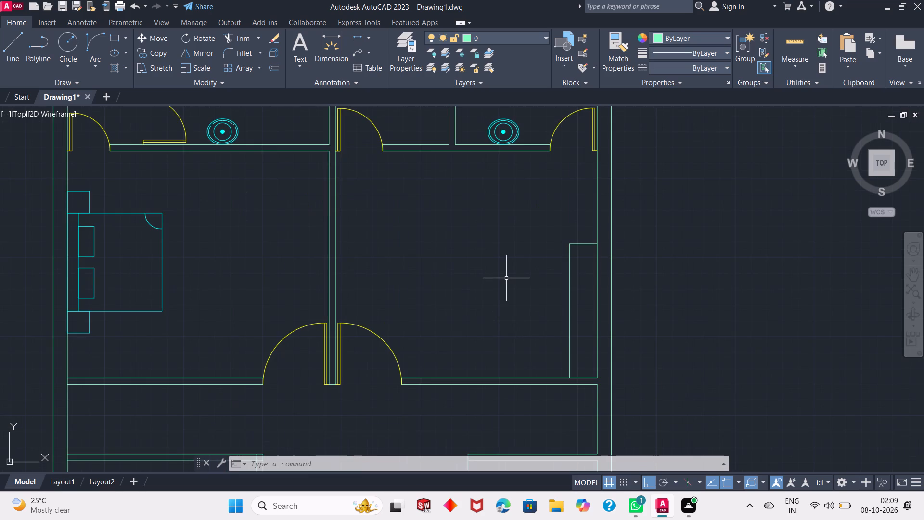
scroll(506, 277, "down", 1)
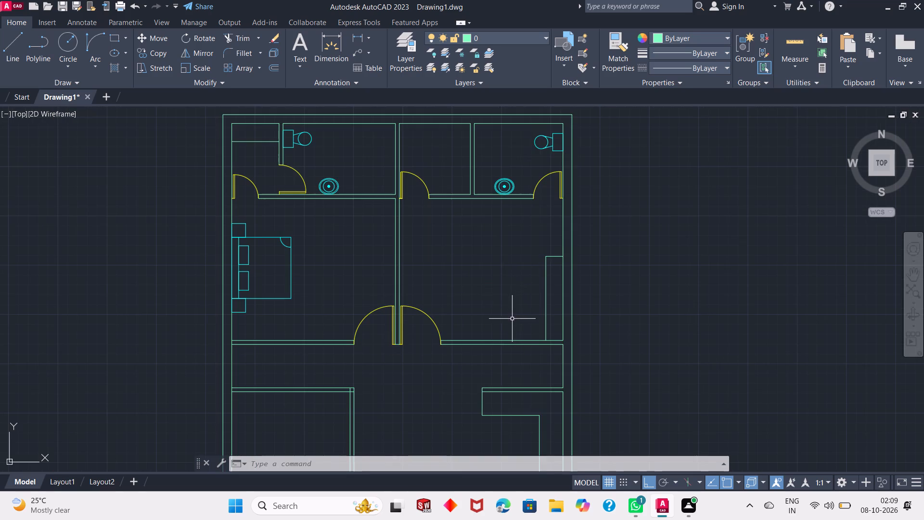
Offset the inner top wall line of the left-hand room below the bedrooms about 1'-6" down into the room.
scroll(511, 319, "up", 1)
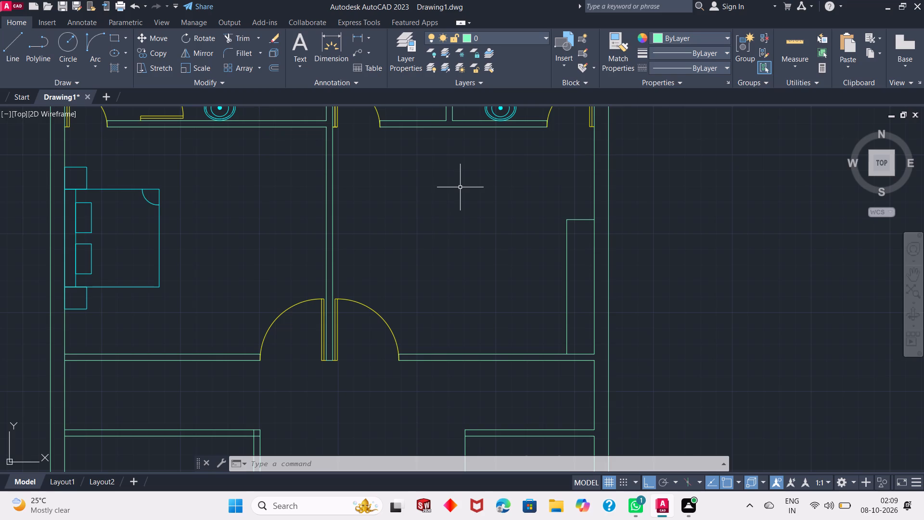
scroll(409, 260, "down", 2)
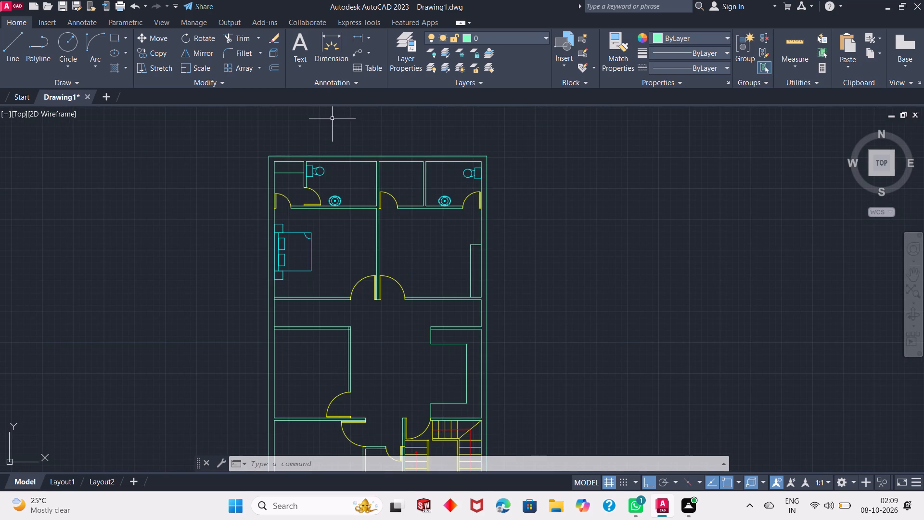
left_click(272, 73)
key("space")
scroll(336, 128, "down", 1)
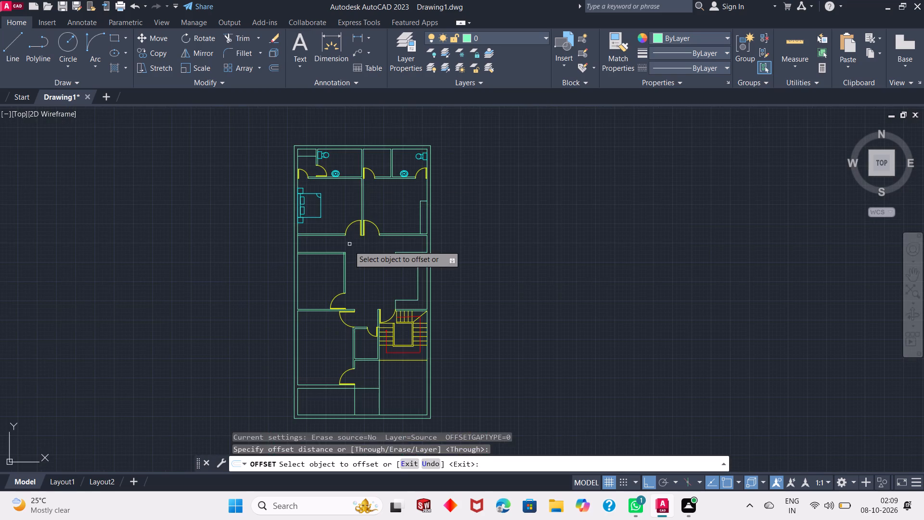
scroll(347, 246, "up", 1)
scroll(297, 299, "up", 2)
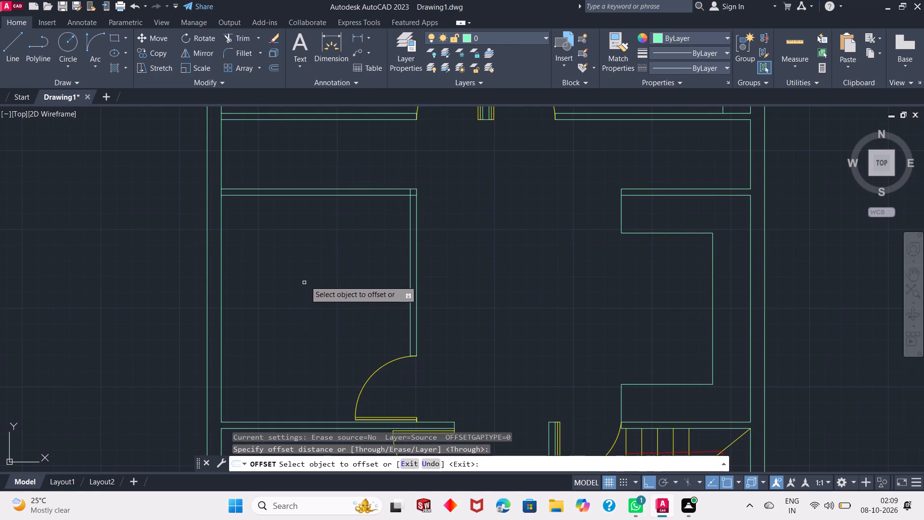
left_click(395, 195)
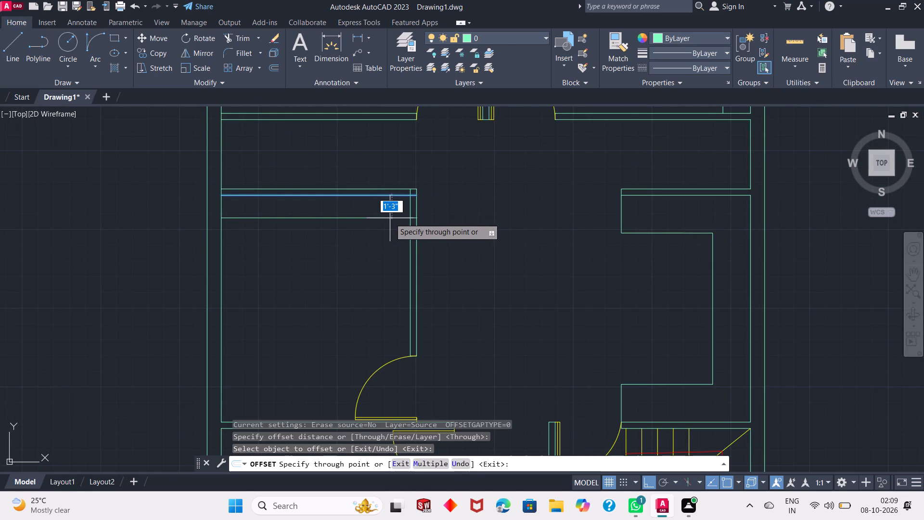
left_click(392, 221)
scroll(392, 223, "down", 1)
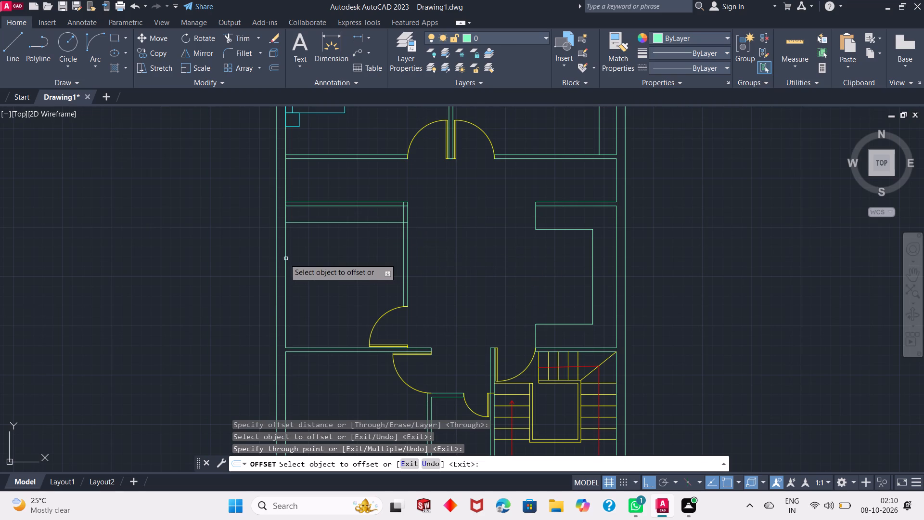
scroll(393, 293, "up", 2)
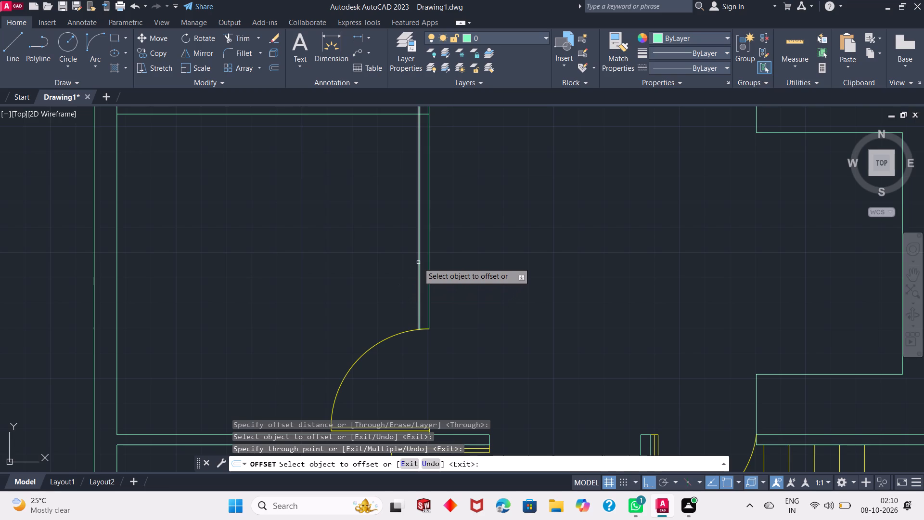
key("Escape")
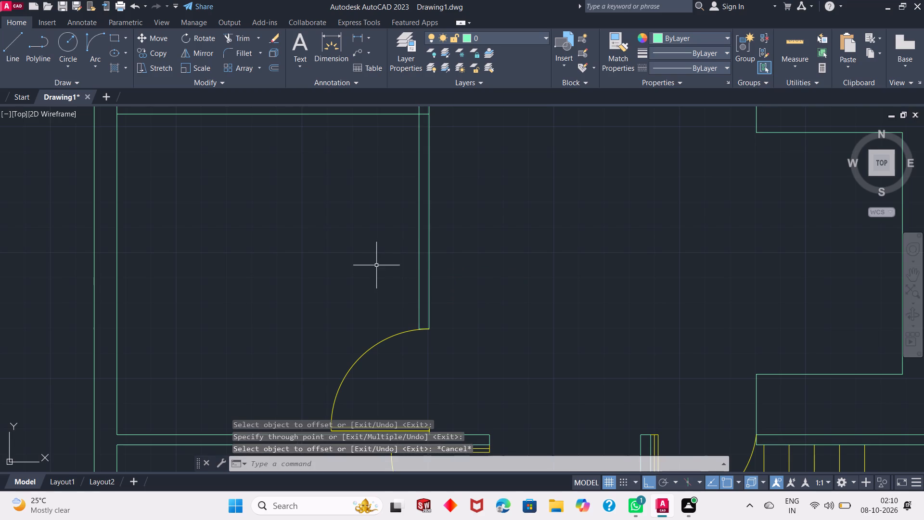
Trim the overlapping line stubs at that room's upper-right wall corner and the new offset line's end inside the right wall.
scroll(376, 265, "down", 2)
scroll(348, 175, "up", 2)
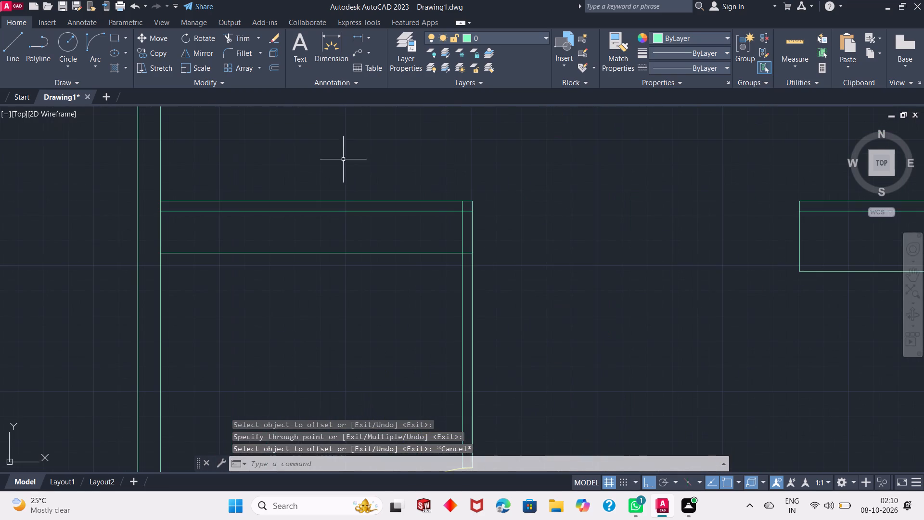
left_click(231, 43)
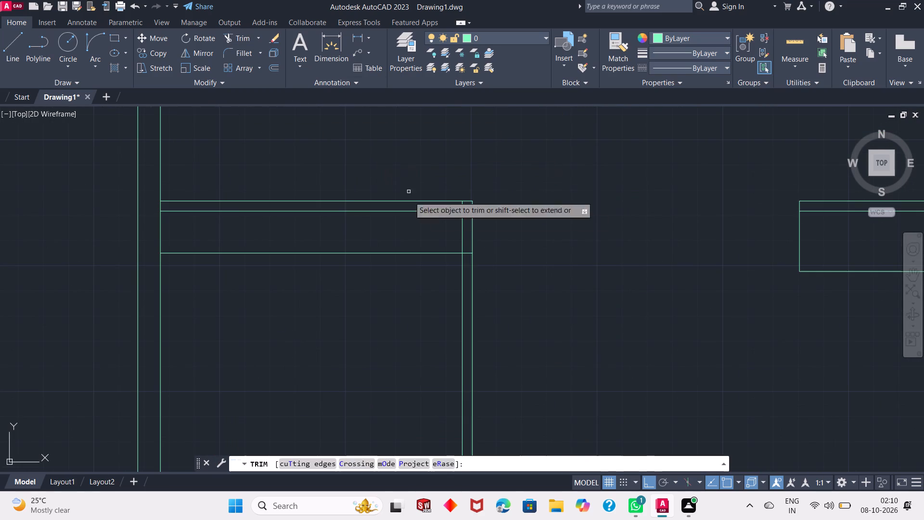
scroll(455, 238, "up", 2)
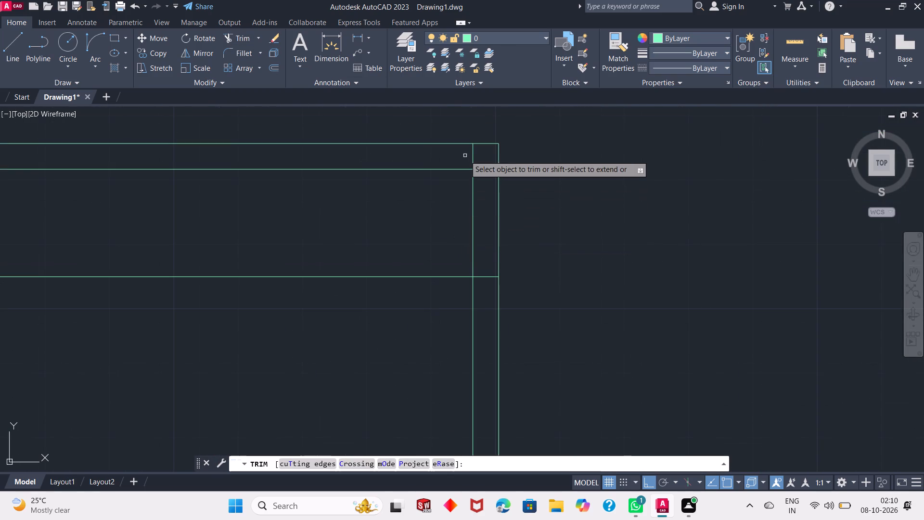
left_click_drag(465, 154, 480, 172)
left_click_drag(492, 207, 491, 216)
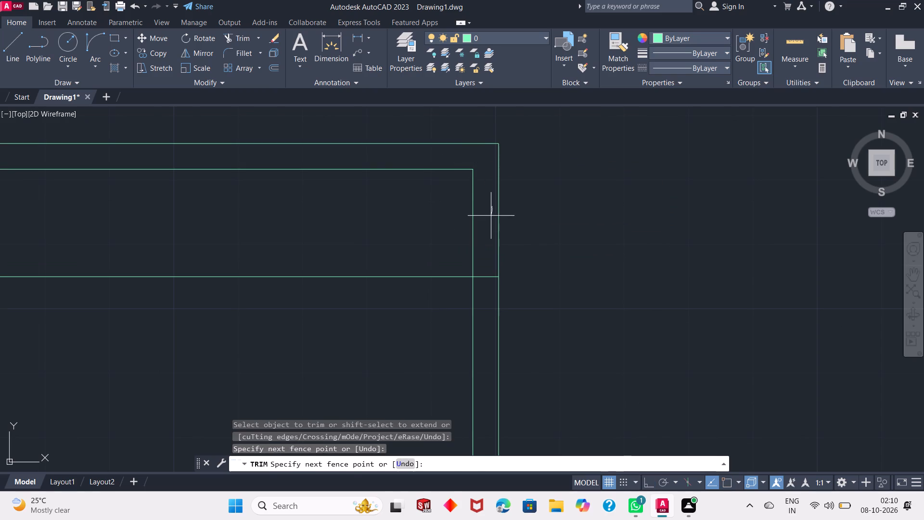
left_click_drag(491, 216, 485, 223)
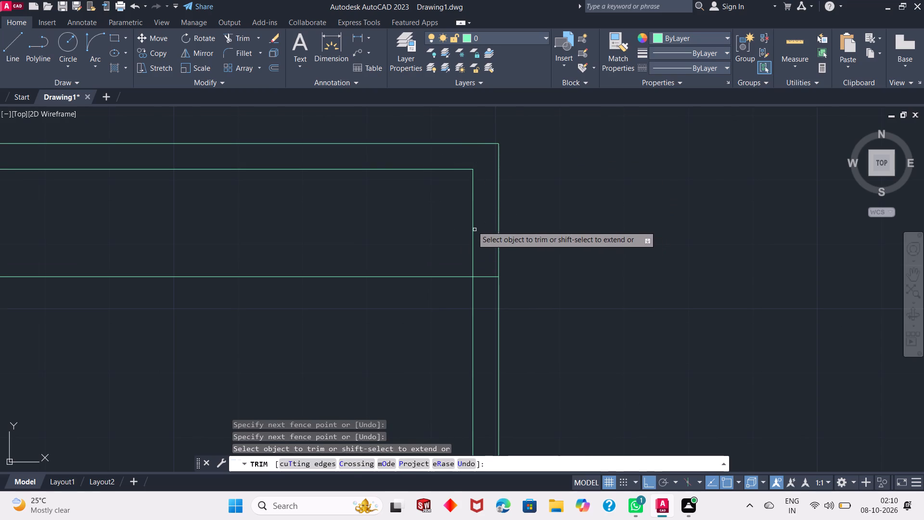
left_click(490, 275)
scroll(403, 260, "up", 2)
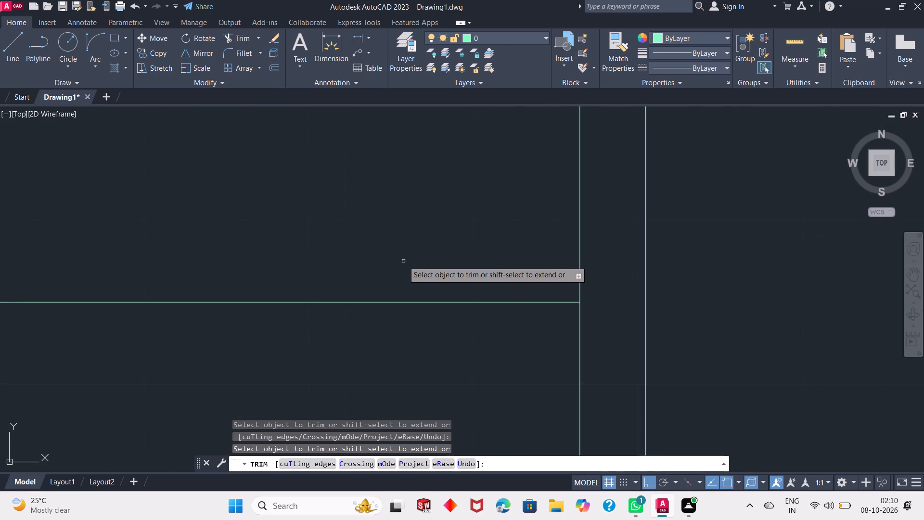
scroll(403, 261, "up", 1)
scroll(403, 261, "down", 6)
scroll(311, 257, "up", 1)
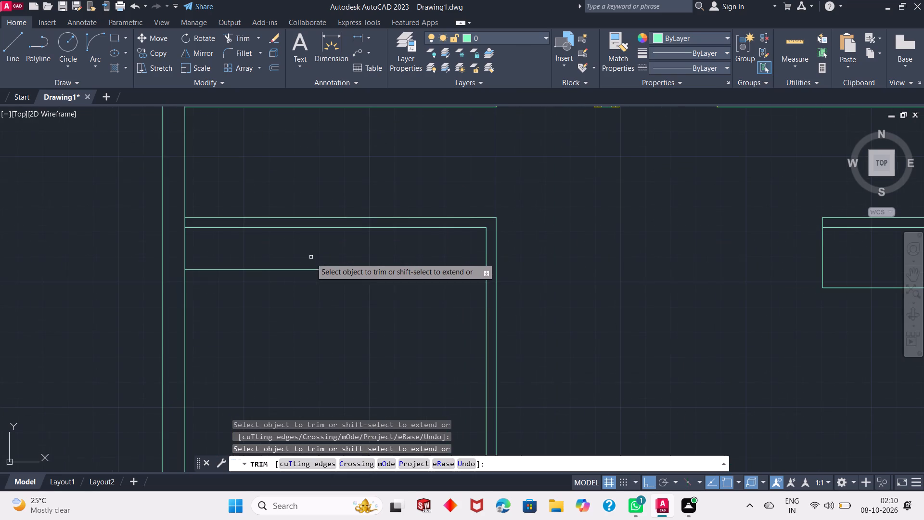
right_click(507, 257)
left_click(529, 260)
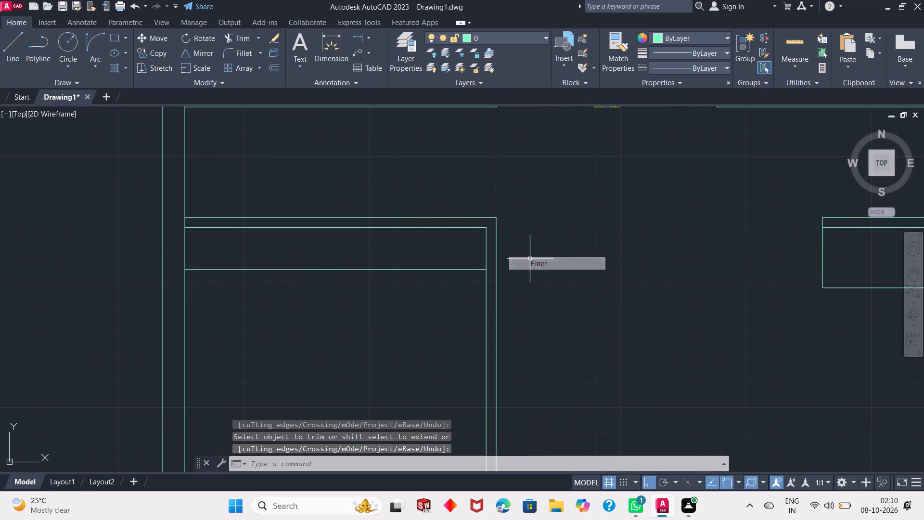
Draw a short vertical divider line across the new strip, from the inner top wall line down to the offset line.
left_click(19, 51)
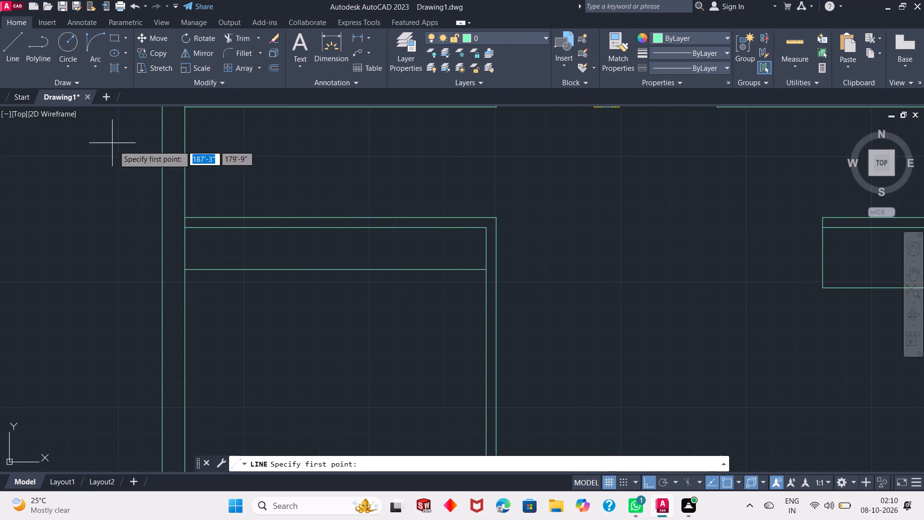
left_click(306, 229)
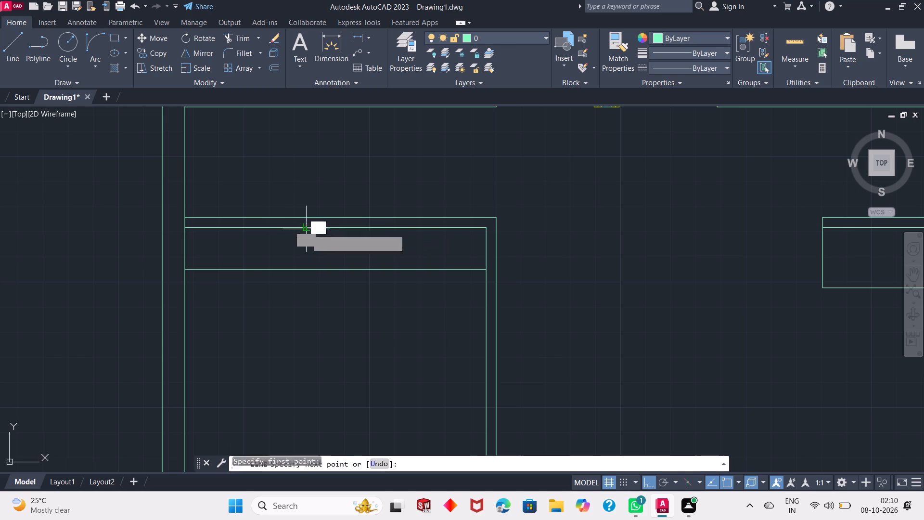
left_click(309, 270)
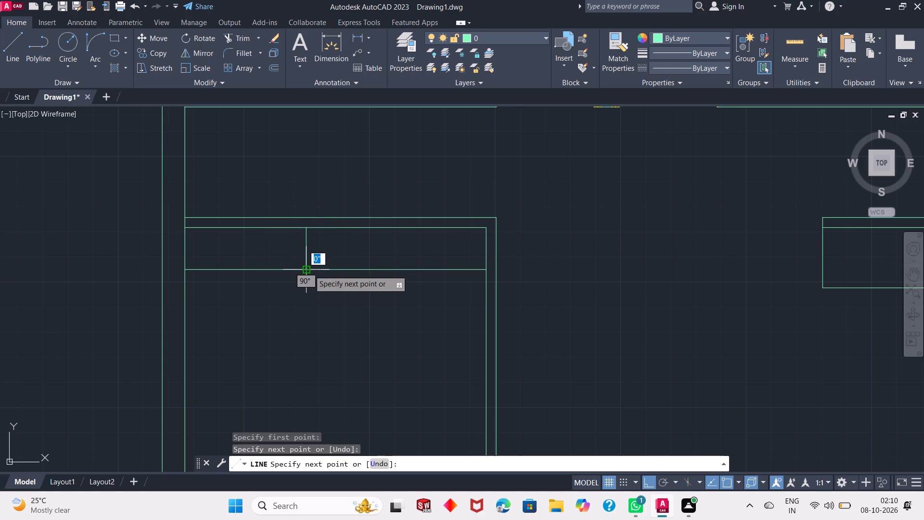
key("Escape")
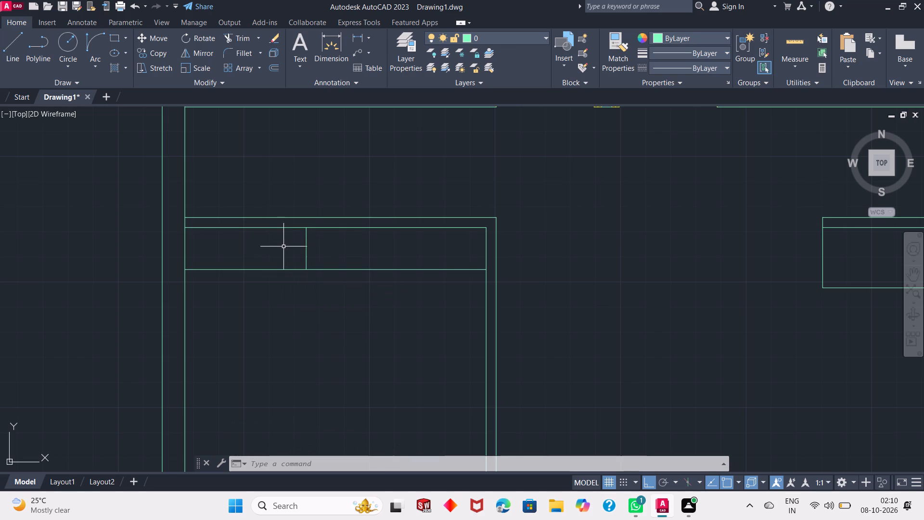
Offset the vertical divider line a short distance to the right, near the middle of the strip.
left_click(278, 67)
key("space")
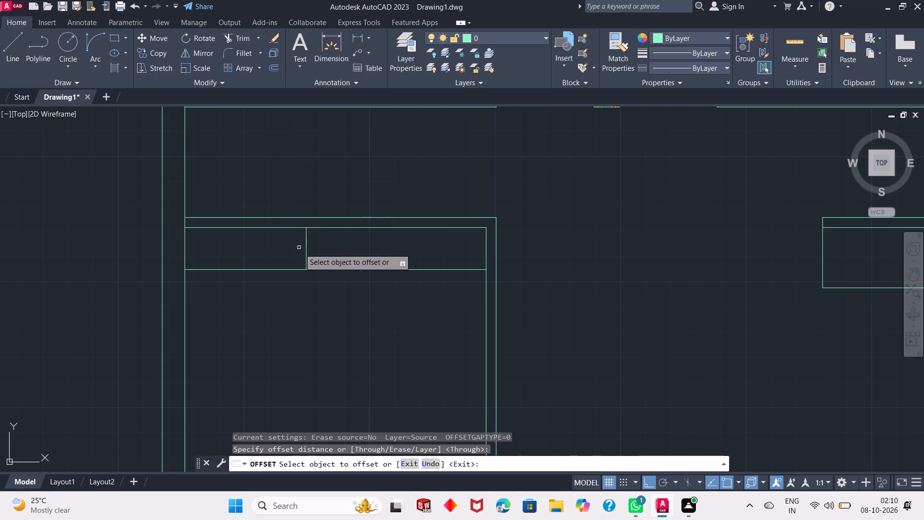
left_click(306, 255)
left_click(326, 255)
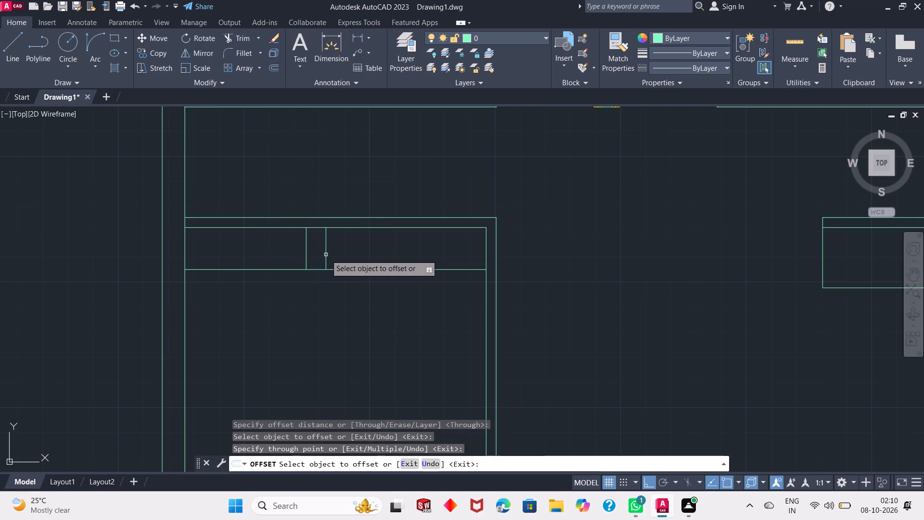
key("Escape")
Erase the original divider line, the one closer to the room's left wall.
left_click(308, 251)
left_click(302, 254)
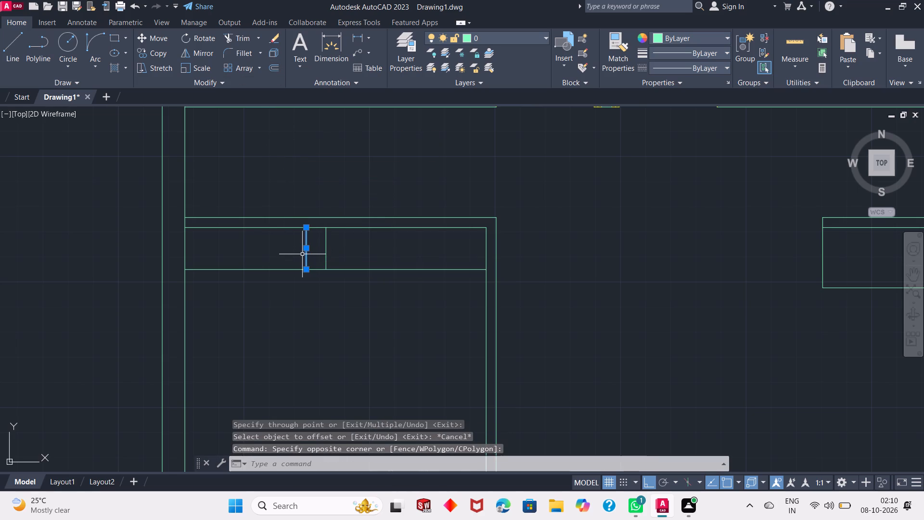
key("Delete")
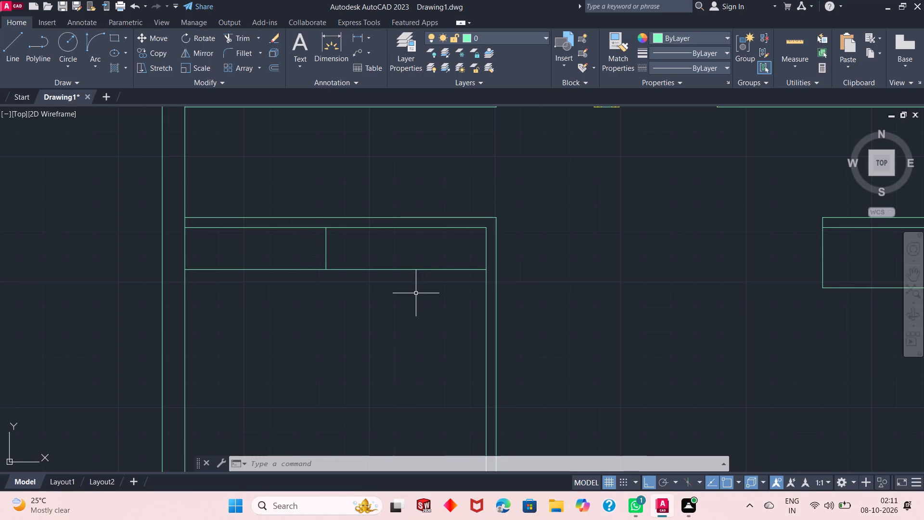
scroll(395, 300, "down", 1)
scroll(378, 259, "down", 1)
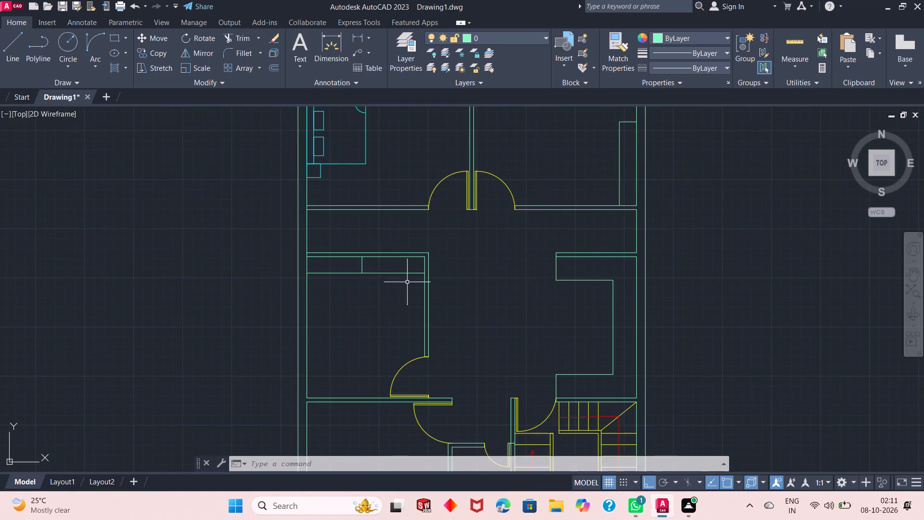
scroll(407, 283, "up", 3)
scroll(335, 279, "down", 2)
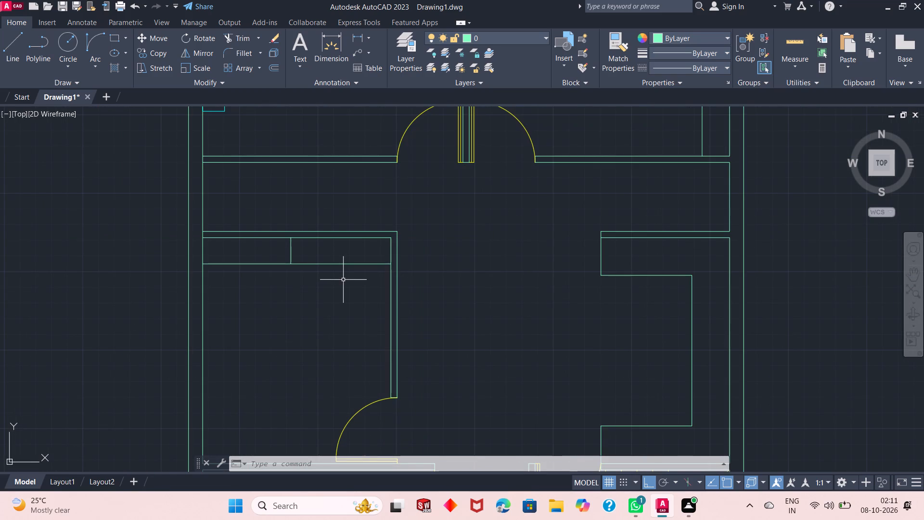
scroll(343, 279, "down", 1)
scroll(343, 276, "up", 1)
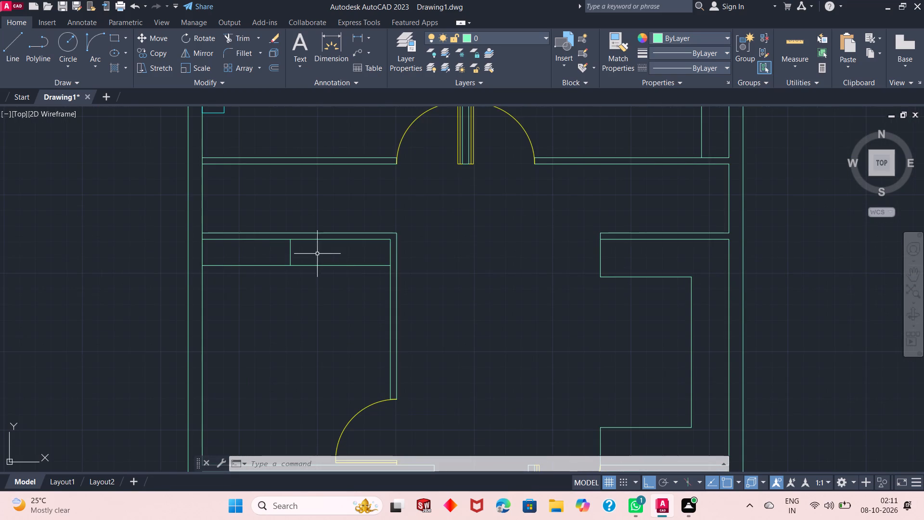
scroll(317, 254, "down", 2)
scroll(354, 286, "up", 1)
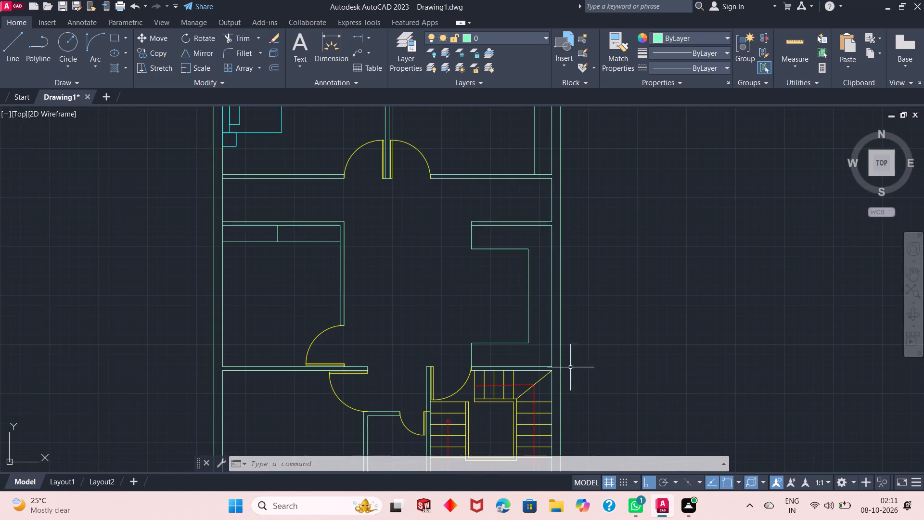
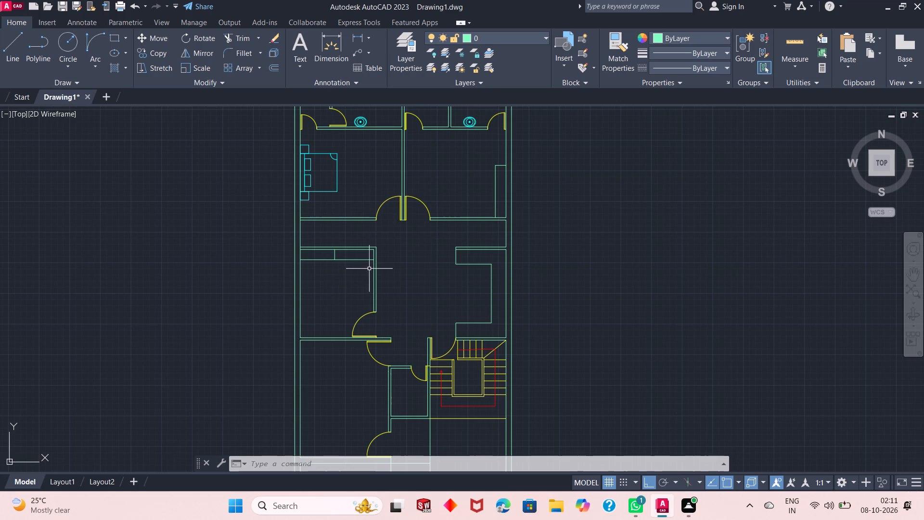
Trim away the part of the offset line between the left wall and the short divider in the middle-left room.
scroll(402, 264, "down", 1)
scroll(402, 264, "up", 1)
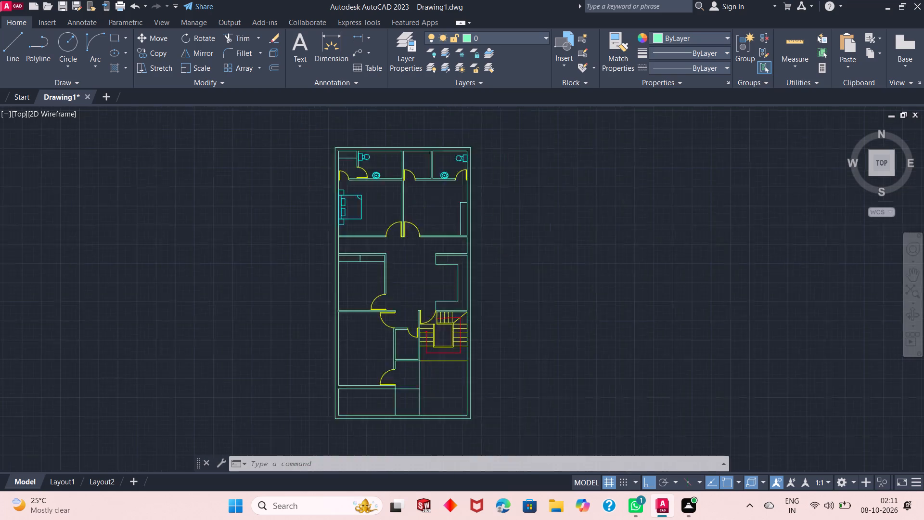
scroll(402, 264, "up", 1)
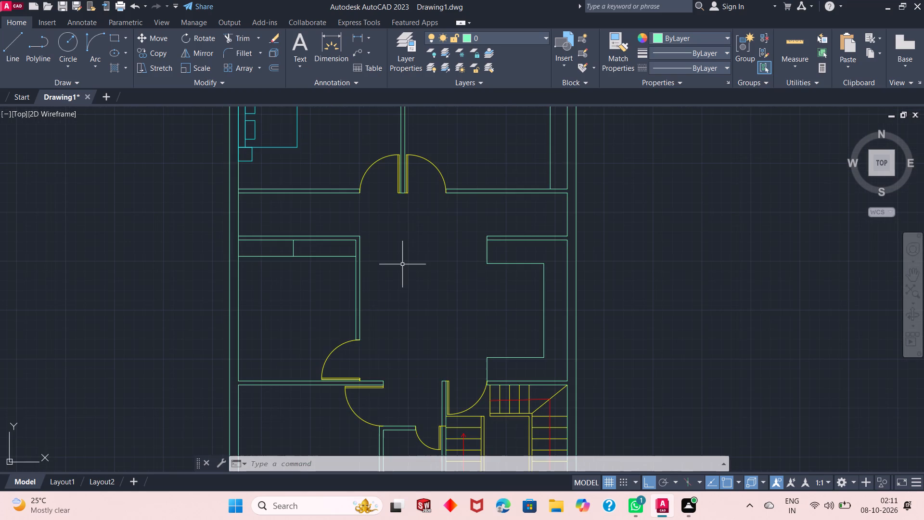
scroll(402, 264, "down", 2)
scroll(393, 217, "up", 1)
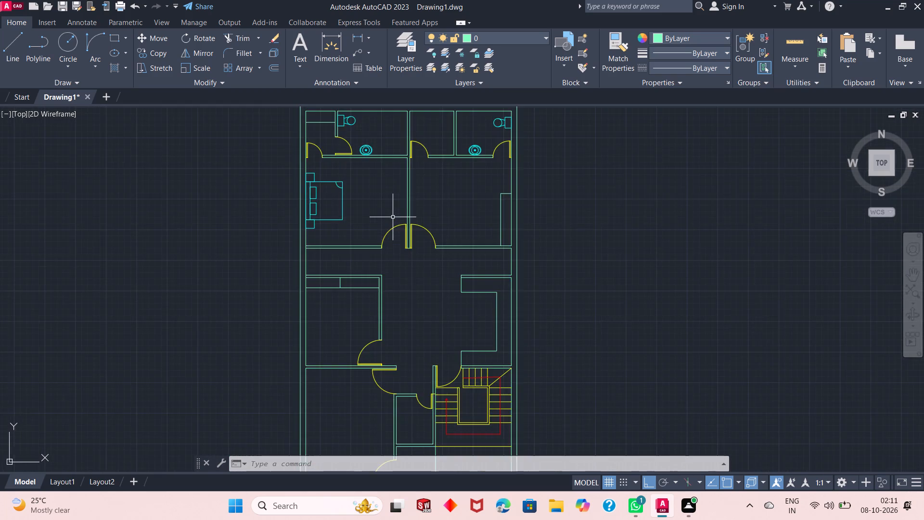
scroll(392, 218, "up", 2)
scroll(359, 203, "down", 2)
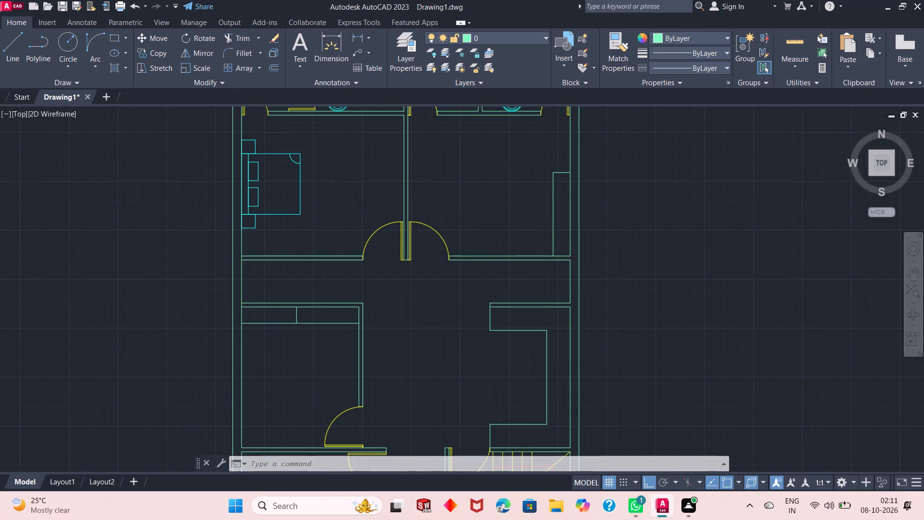
scroll(316, 283, "up", 2)
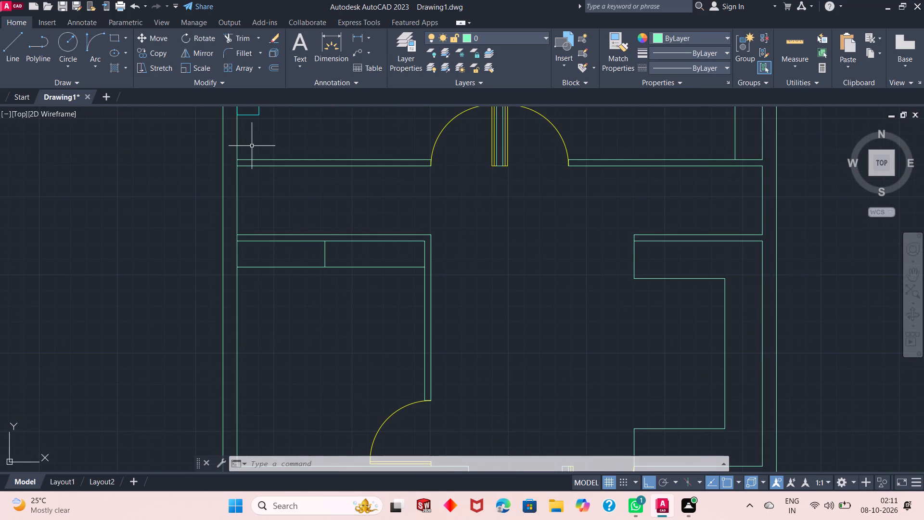
left_click(234, 39)
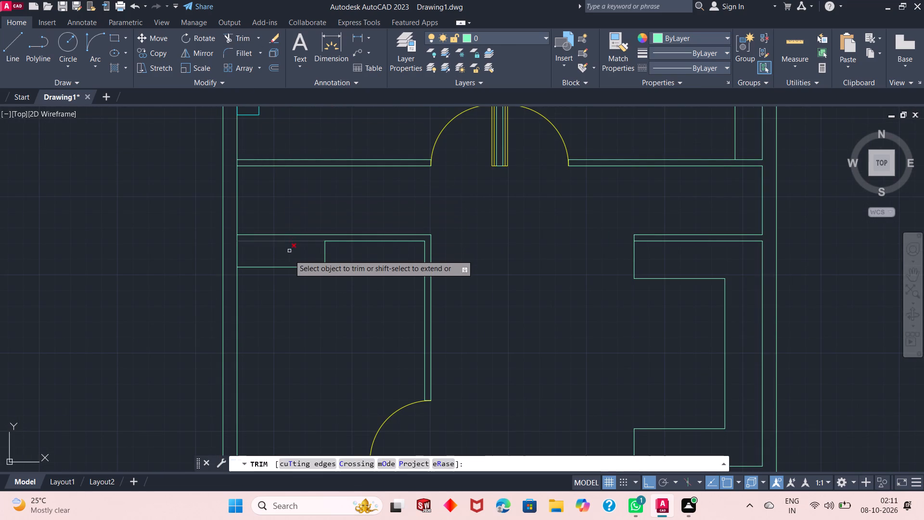
left_click(285, 267)
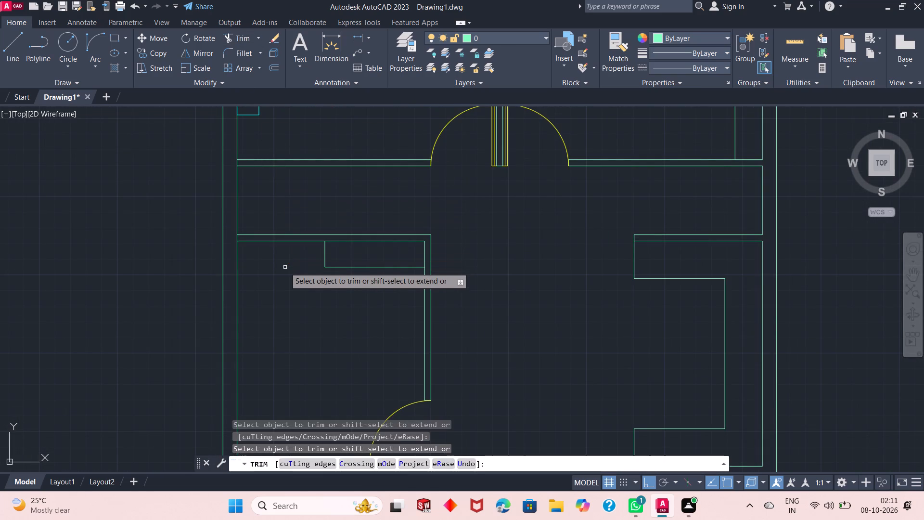
scroll(284, 271, "down", 1)
scroll(284, 271, "up", 1)
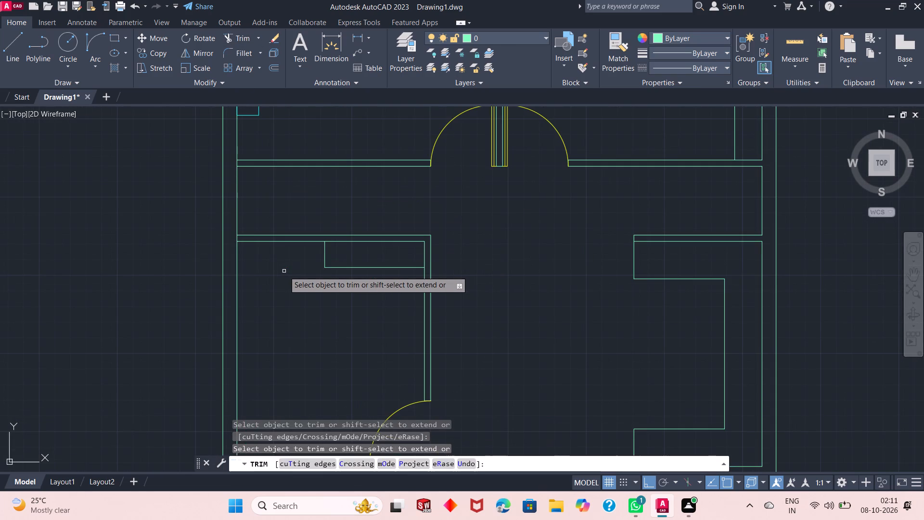
scroll(329, 241, "up", 2)
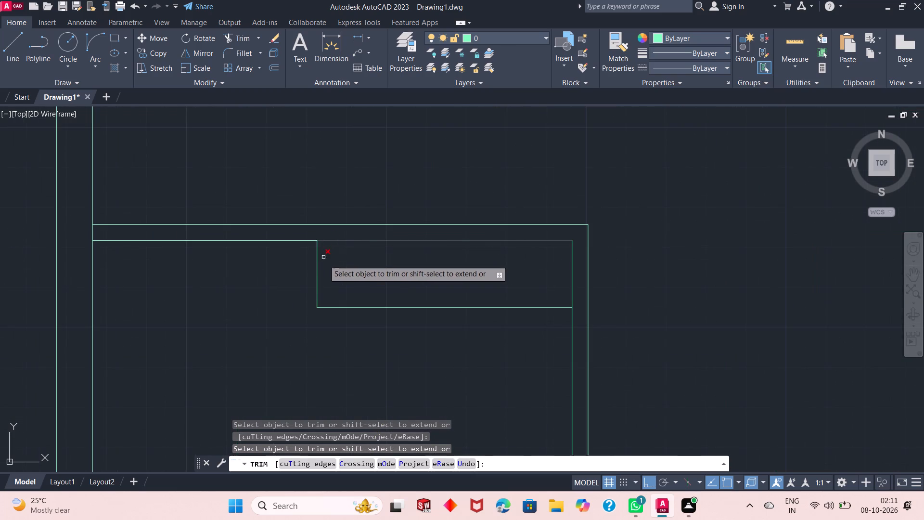
scroll(270, 280, "down", 1)
right_click(260, 288)
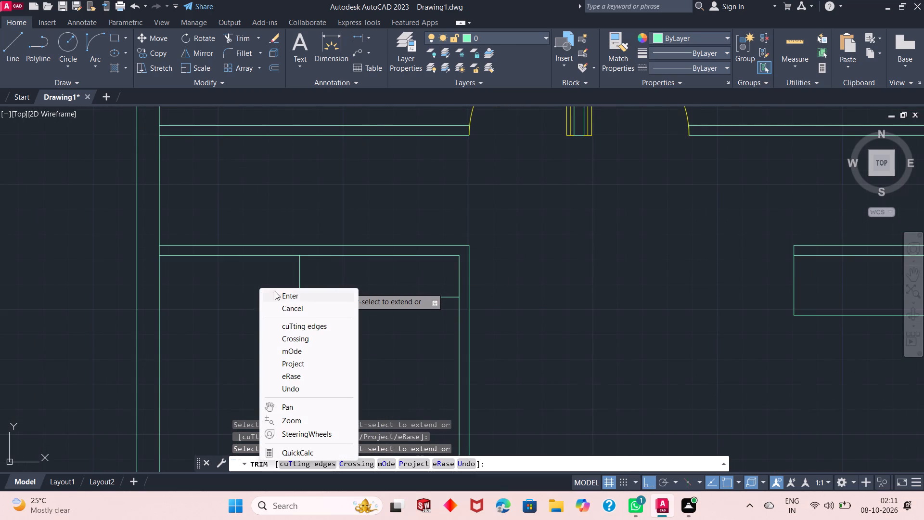
left_click(278, 296)
Make Layer3 the current layer for the furniture.
scroll(276, 265, "down", 2)
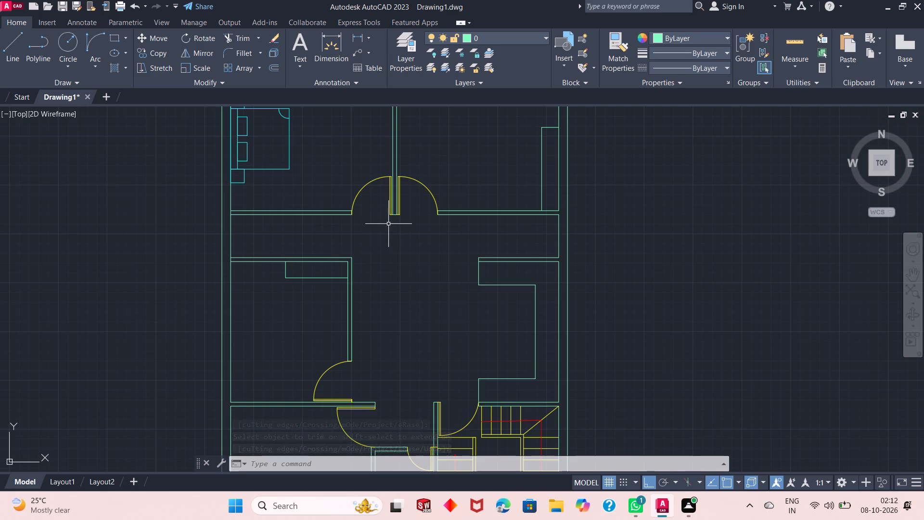
left_click(489, 38)
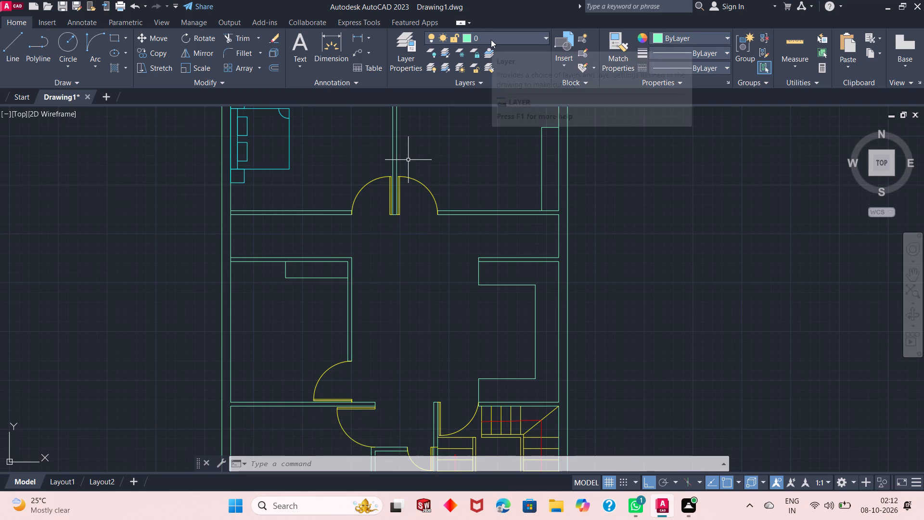
left_click(496, 95)
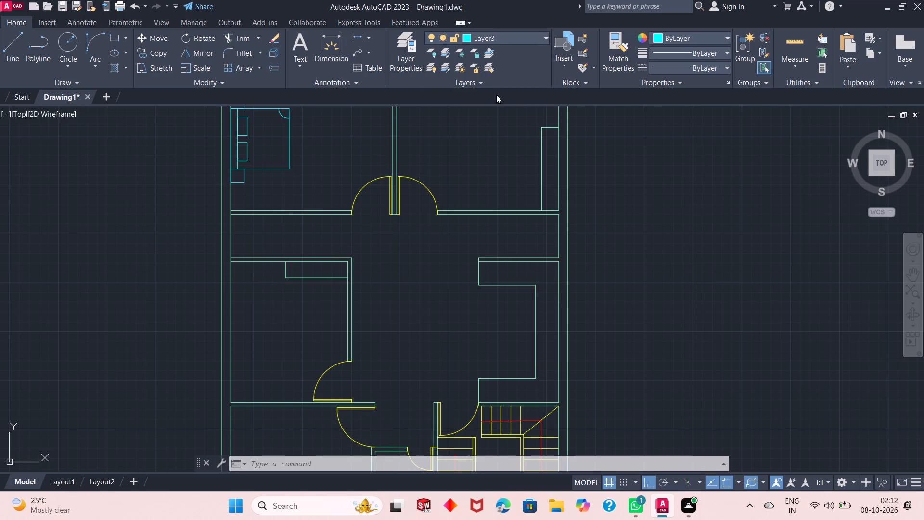
Draw a 1'2" by 1'2" side-table square on the upper-right bedroom's lower wall, starting at the wall end beside the door.
scroll(436, 202, "up", 2)
scroll(436, 206, "down", 6)
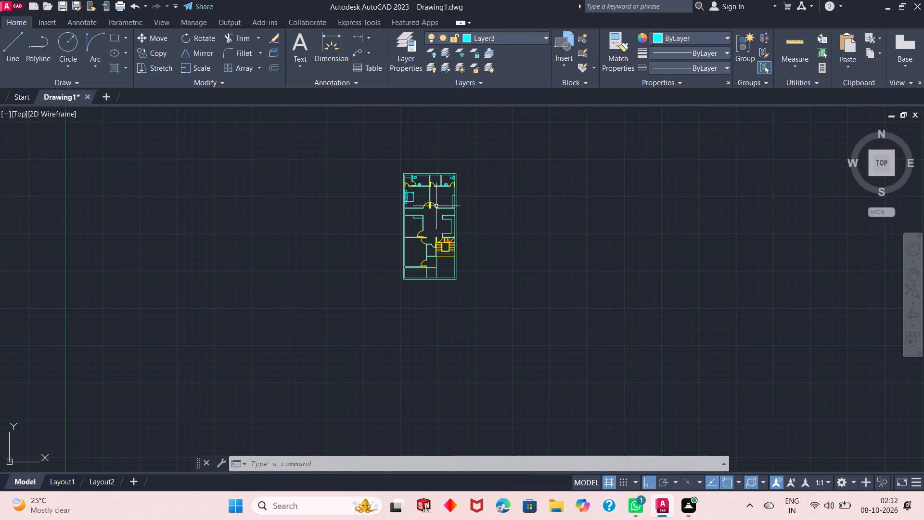
scroll(449, 205, "up", 5)
scroll(424, 204, "down", 1)
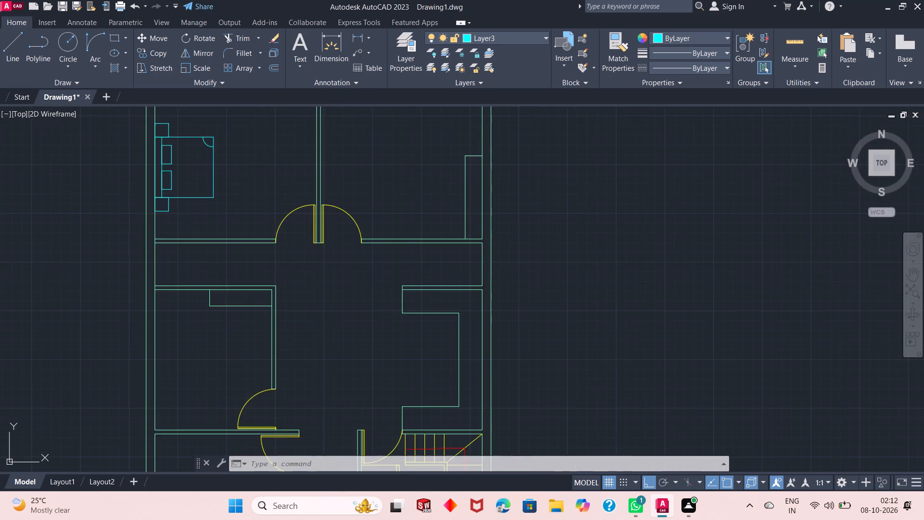
scroll(428, 178, "up", 1)
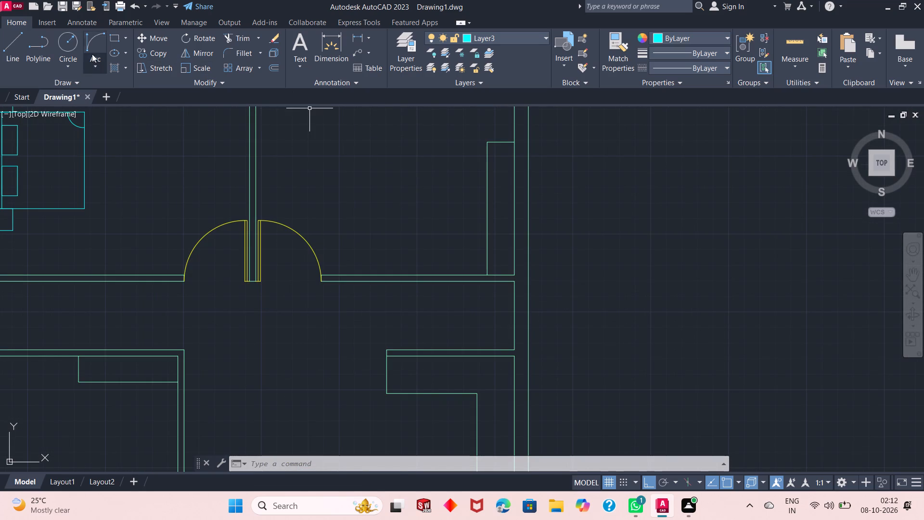
left_click(111, 38)
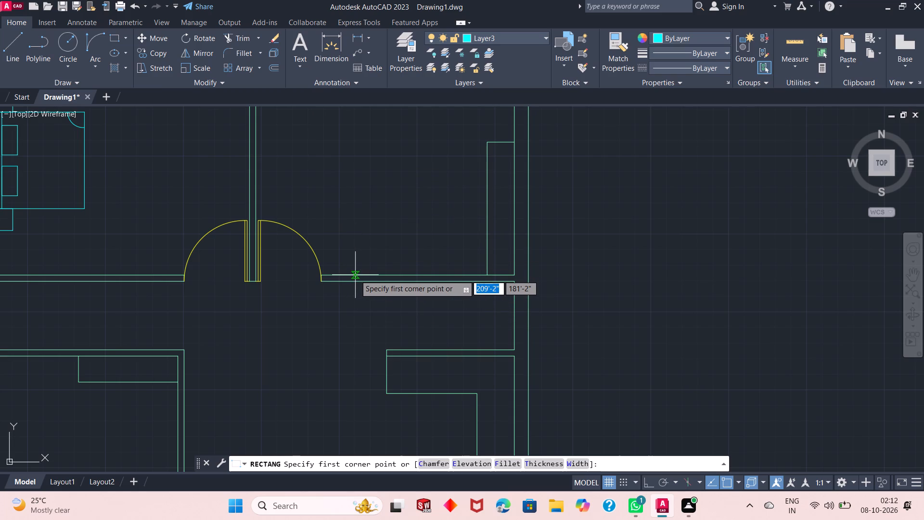
left_click(318, 275)
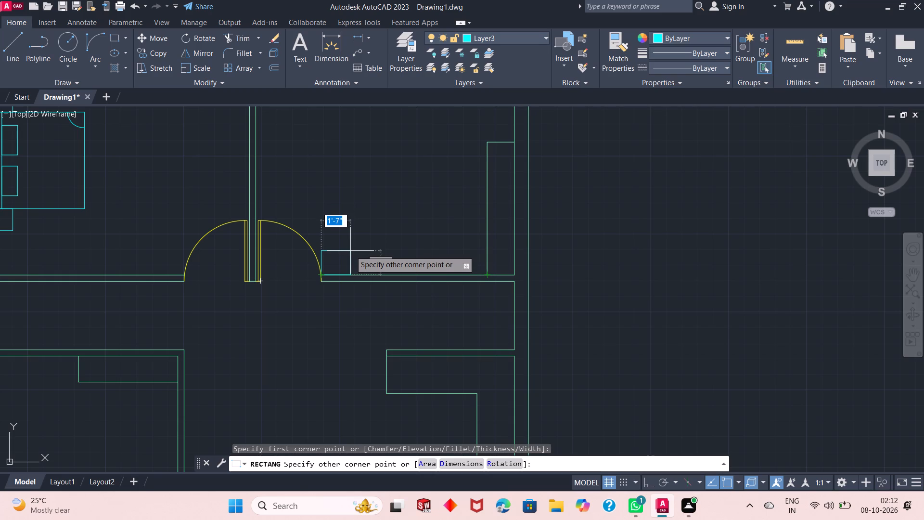
key("1")
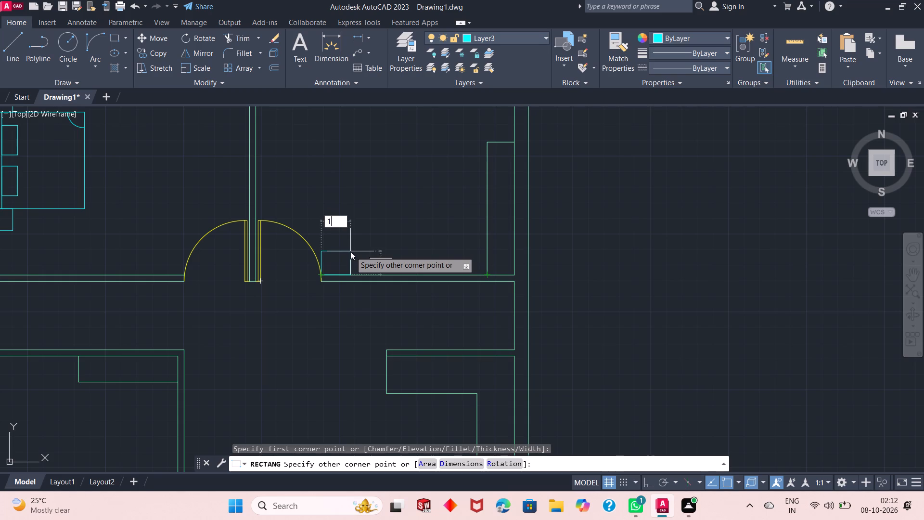
type("'2")
key("shift+quotedbl")
key("Tab")
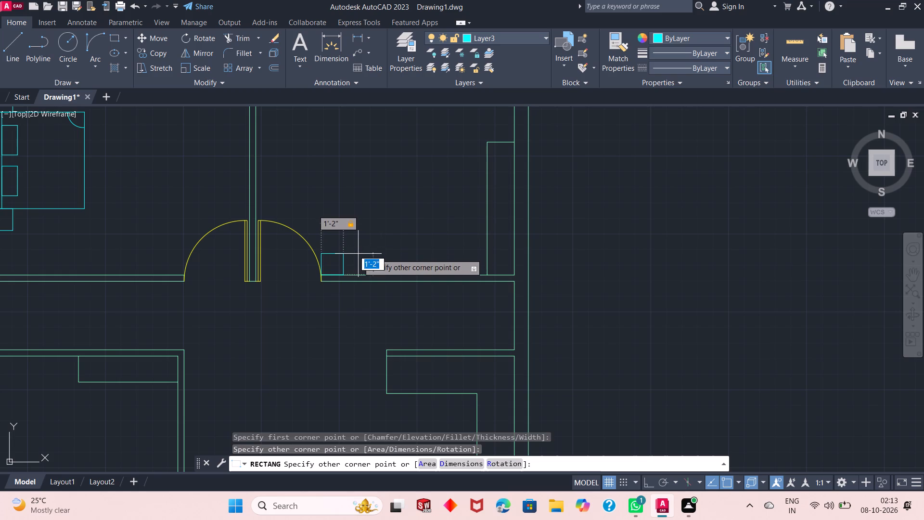
type("1'2\"")
key("Return")
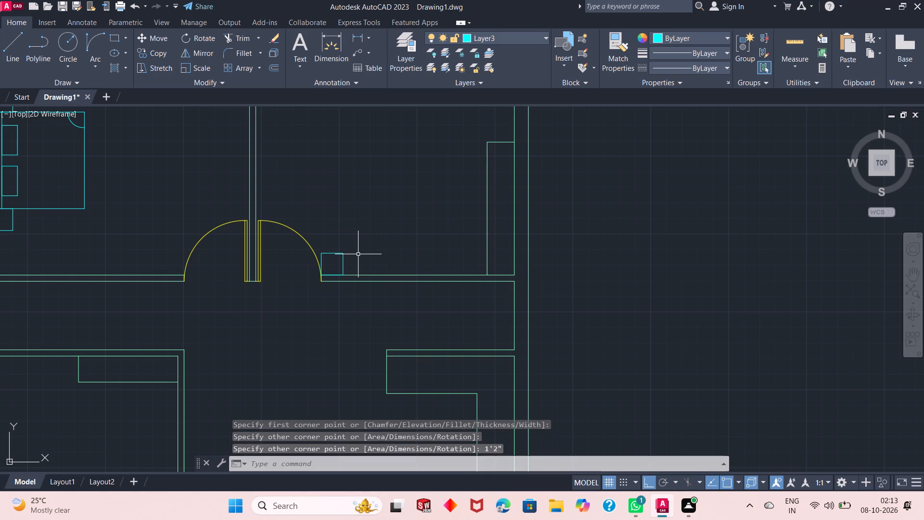
Draw a second 1'2" by 1'2" side-table square against the lower end of that bedroom's built-in outline, on the same wall.
left_click(112, 39)
left_click(487, 277)
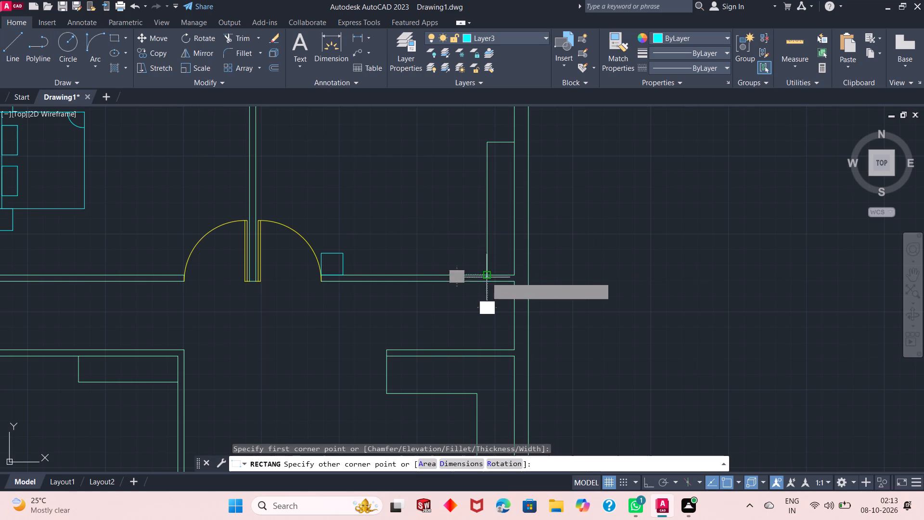
type("1'2\"")
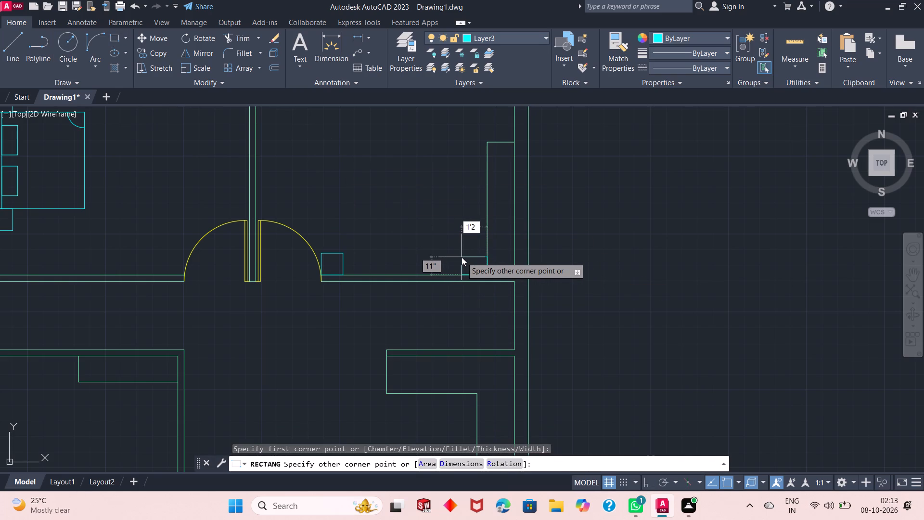
key("Tab")
type("1'2")
key("shift+quotedbl")
key("Return")
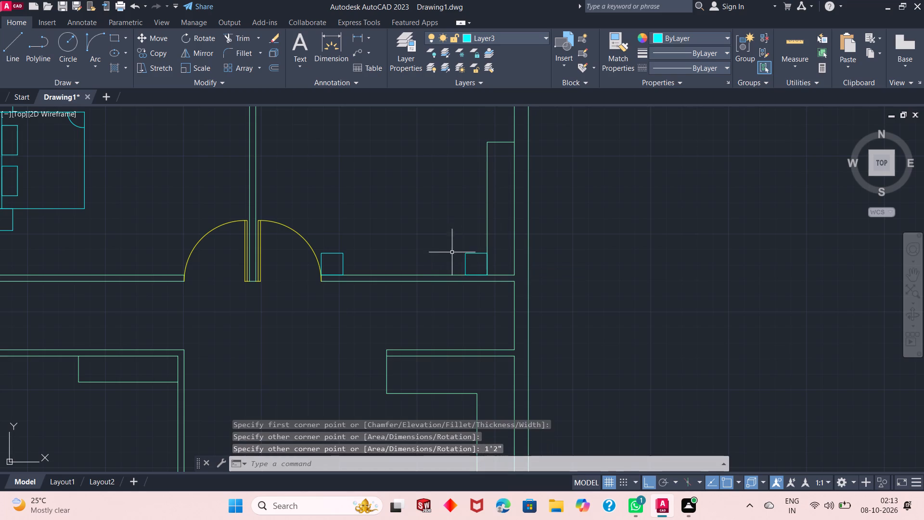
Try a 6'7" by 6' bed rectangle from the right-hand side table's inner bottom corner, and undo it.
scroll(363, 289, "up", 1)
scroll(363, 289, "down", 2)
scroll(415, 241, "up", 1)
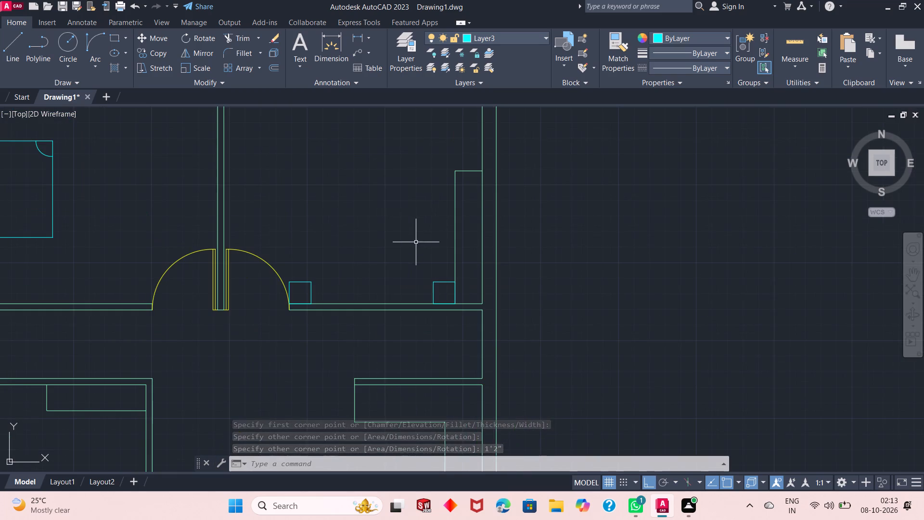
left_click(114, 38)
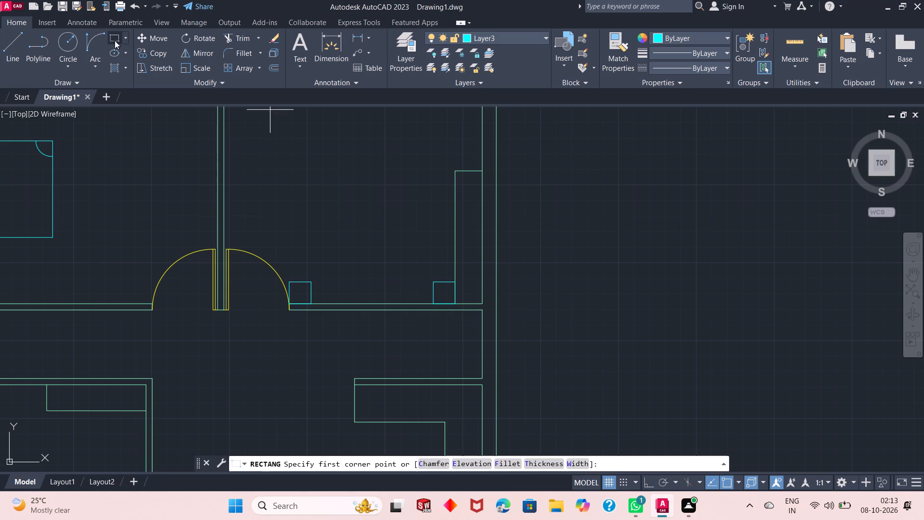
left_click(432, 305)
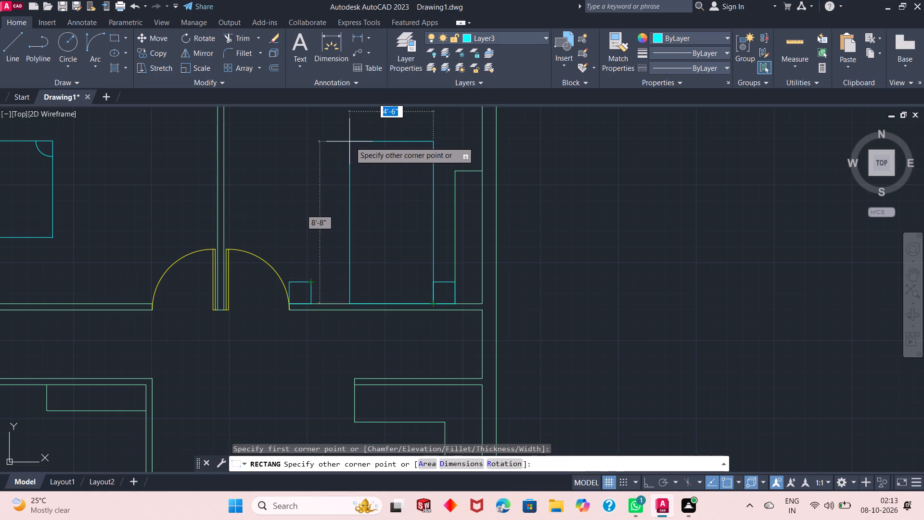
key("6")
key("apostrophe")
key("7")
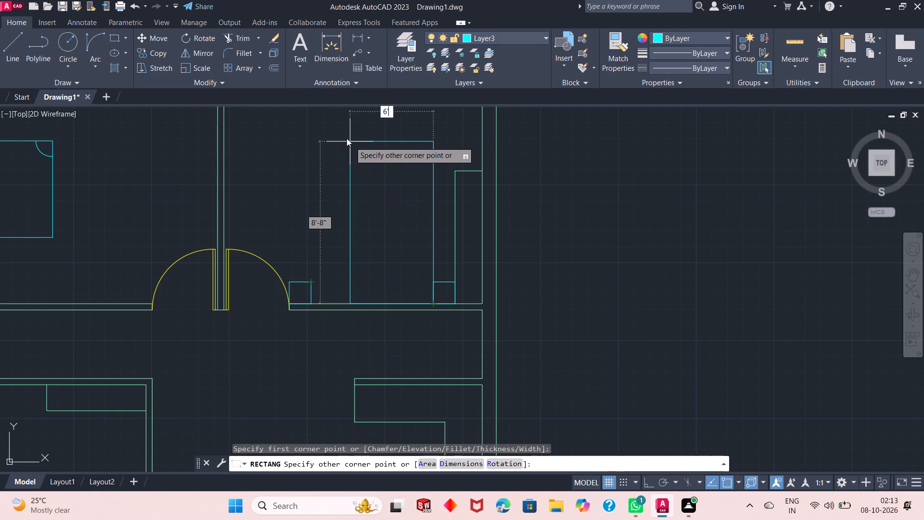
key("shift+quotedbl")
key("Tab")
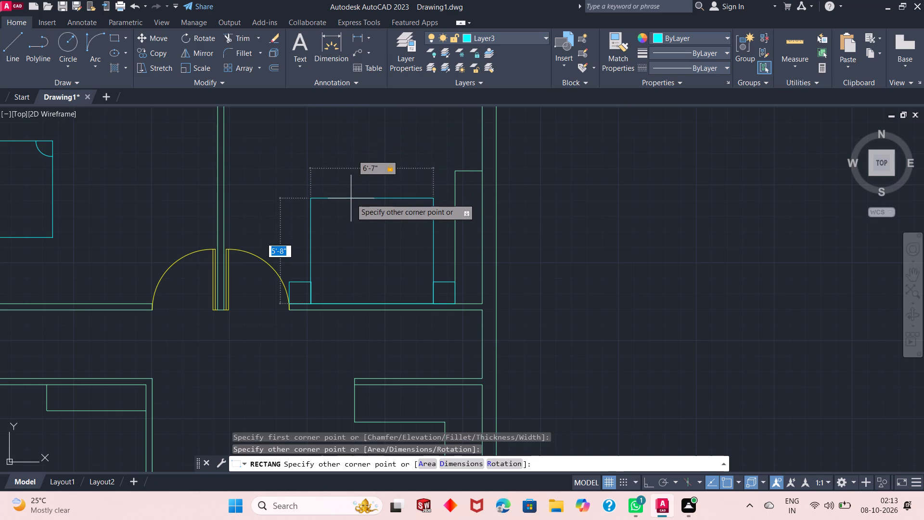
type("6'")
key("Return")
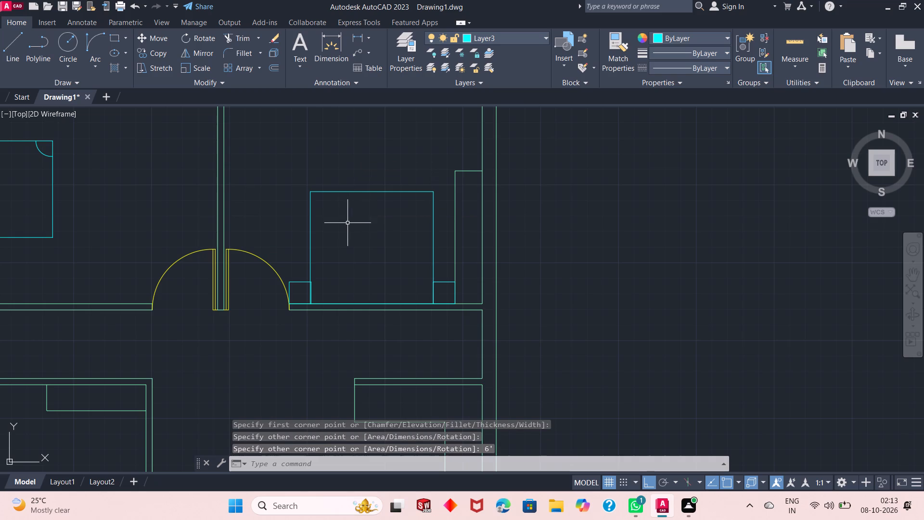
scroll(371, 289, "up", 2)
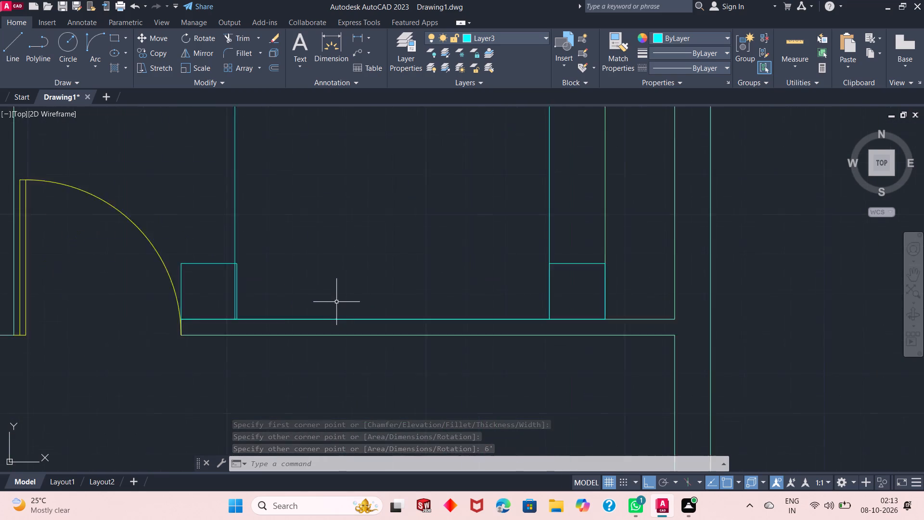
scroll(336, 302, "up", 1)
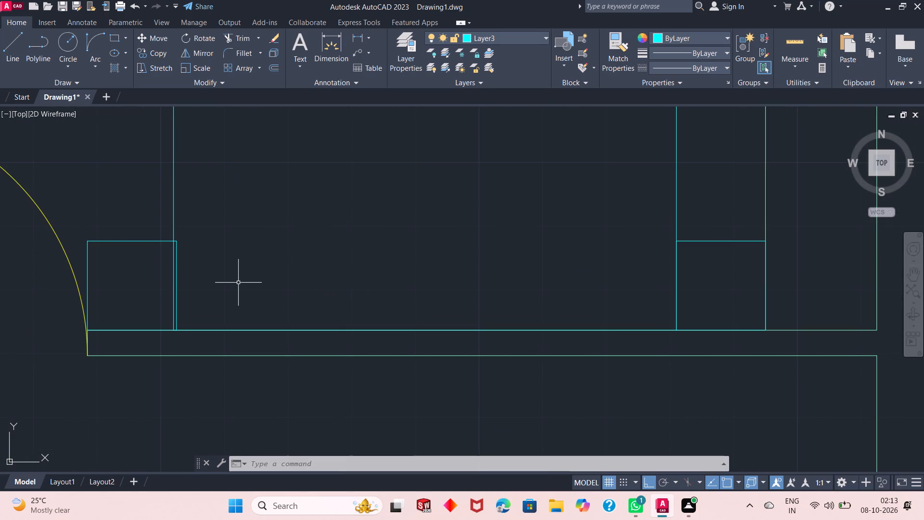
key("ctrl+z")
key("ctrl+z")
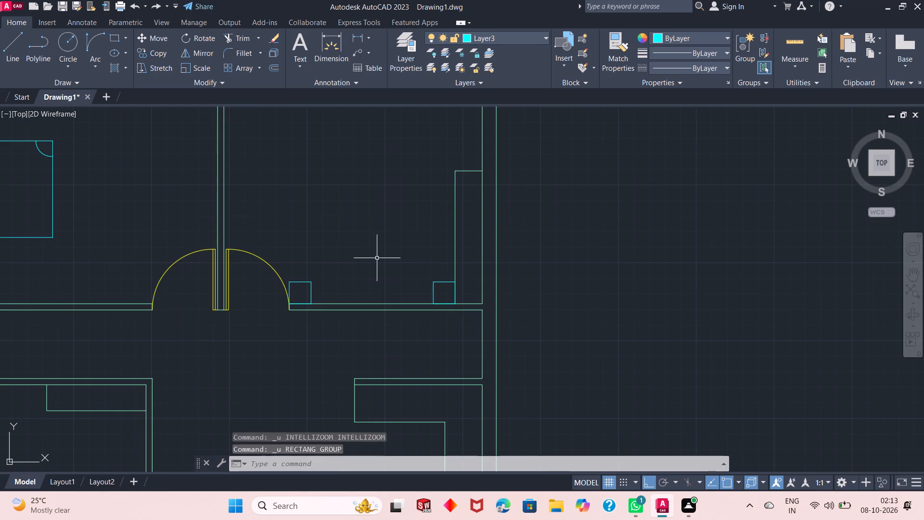
Draw a bed rectangle 6'7" wide and about 6' long on the upper-right bedroom's lower wall, fitted between the two side tables.
left_click(119, 37)
scroll(420, 273, "up", 2)
left_click(451, 354)
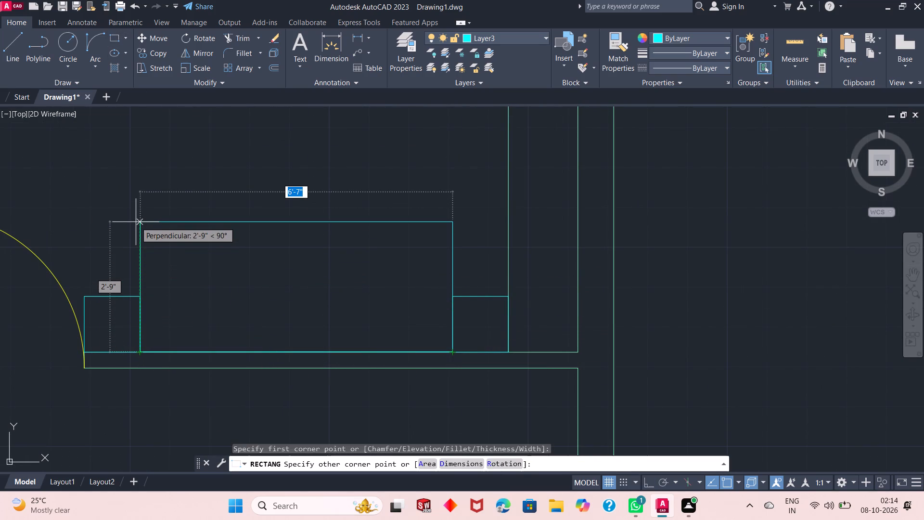
scroll(133, 316, "up", 3)
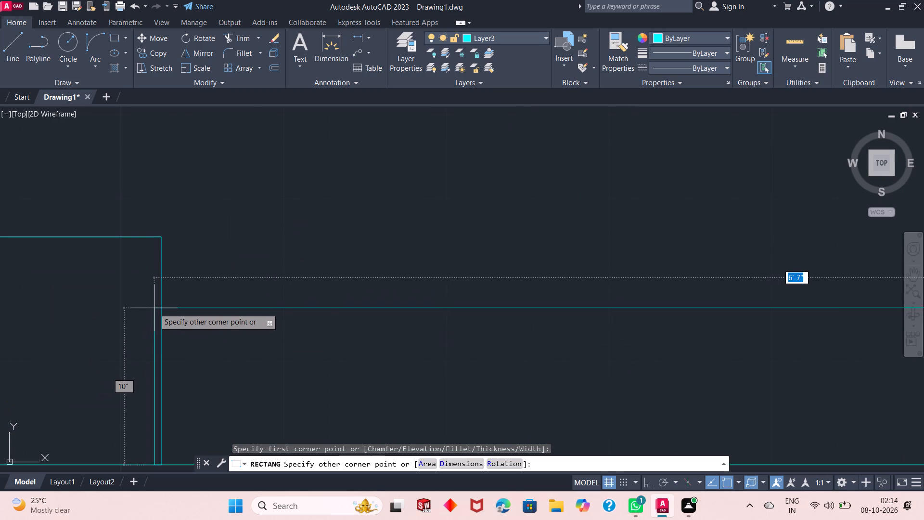
scroll(144, 307, "down", 1)
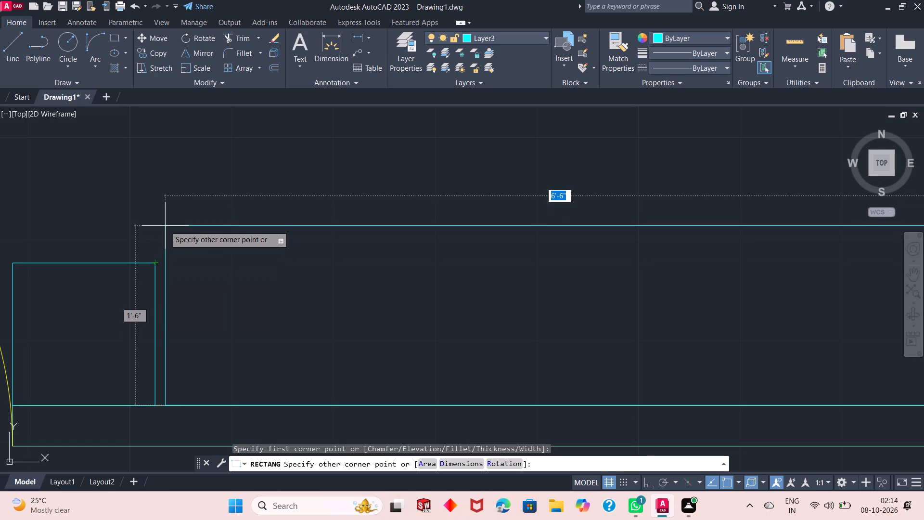
scroll(191, 272, "down", 5)
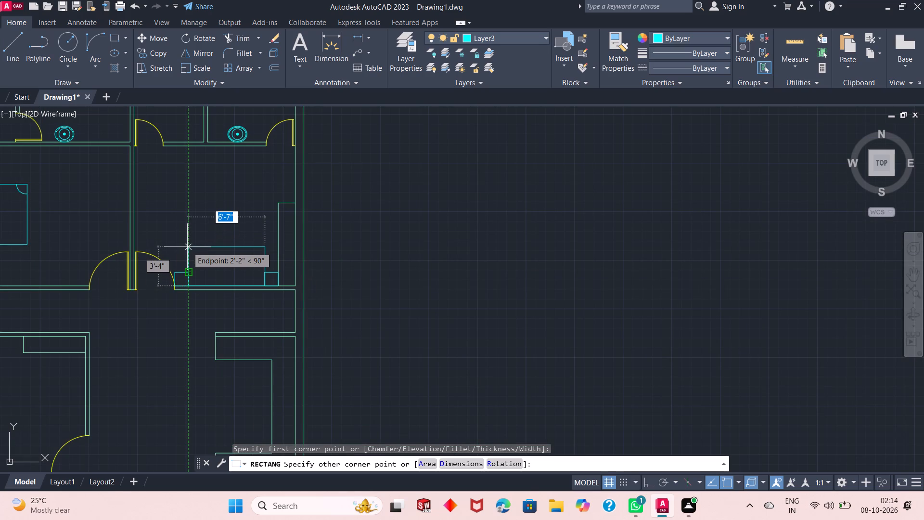
left_click(190, 215)
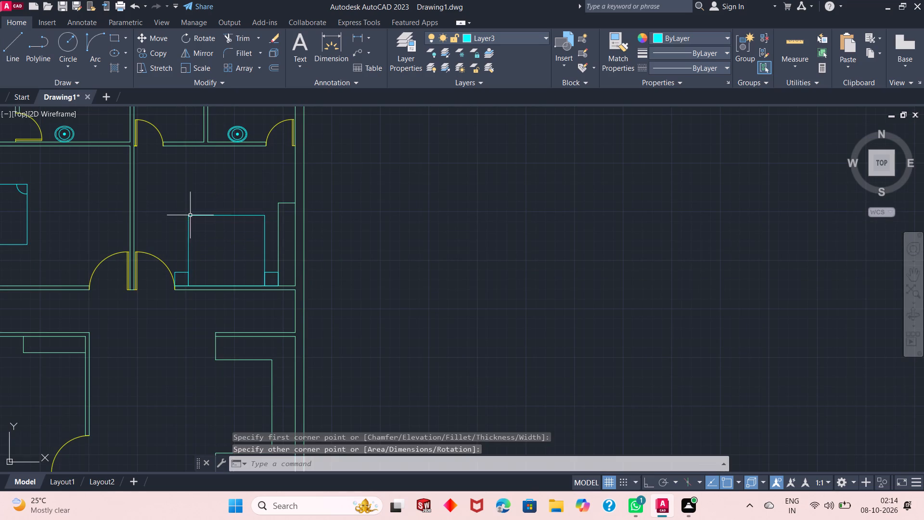
Draw a headboard line across the bed between the midpoints of the two side tables' inner edges.
scroll(189, 261, "down", 4)
scroll(187, 272, "up", 3)
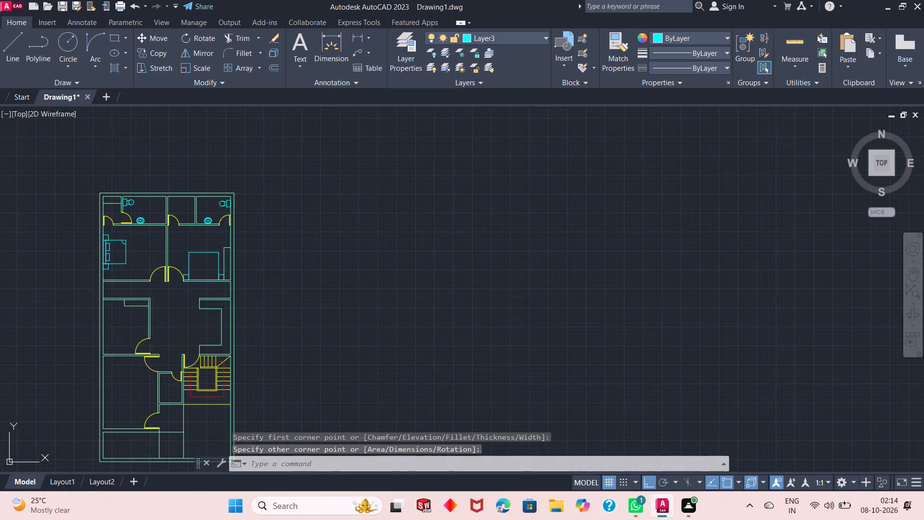
scroll(187, 272, "up", 5)
scroll(211, 357, "up", 3)
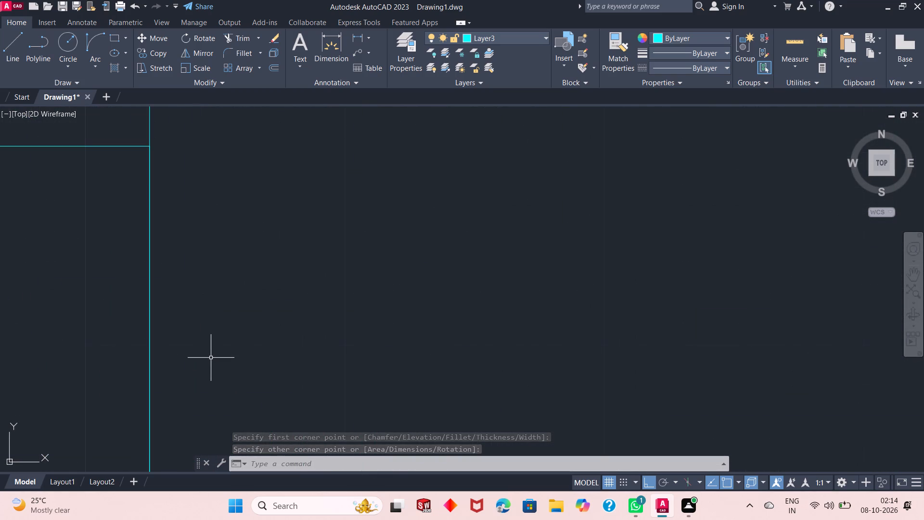
scroll(191, 325, "down", 6)
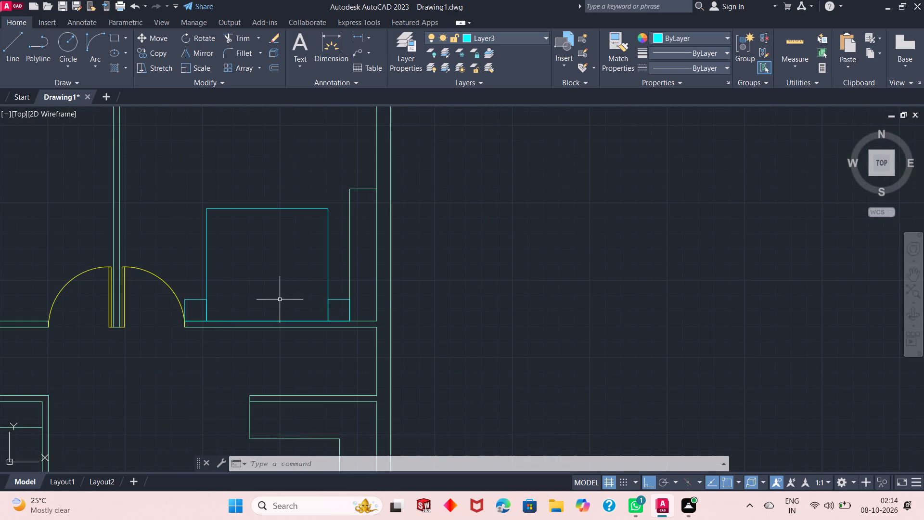
scroll(280, 299, "up", 2)
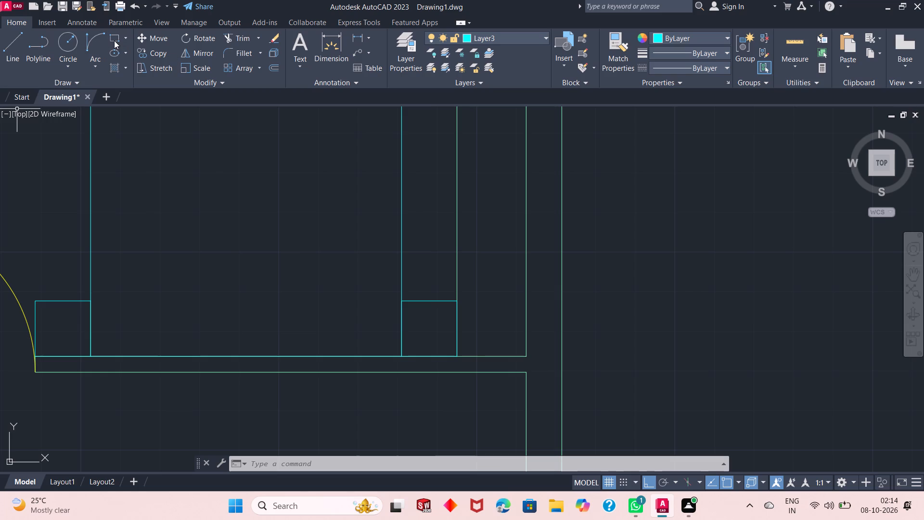
left_click(10, 52)
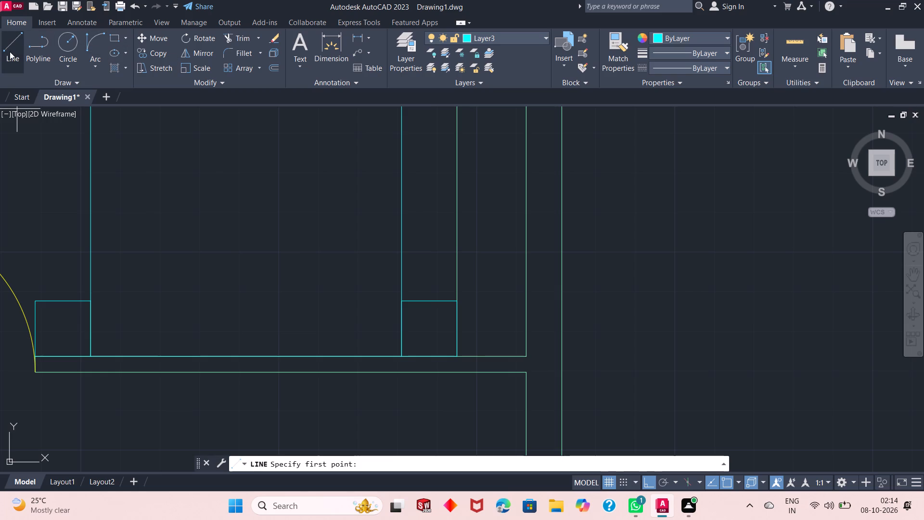
left_click(90, 332)
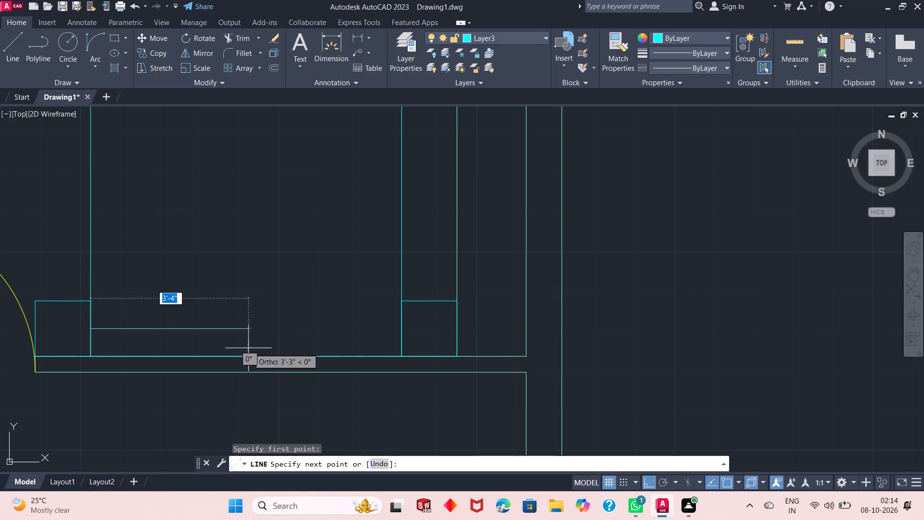
left_click(403, 332)
right_click(403, 332)
left_click(414, 338)
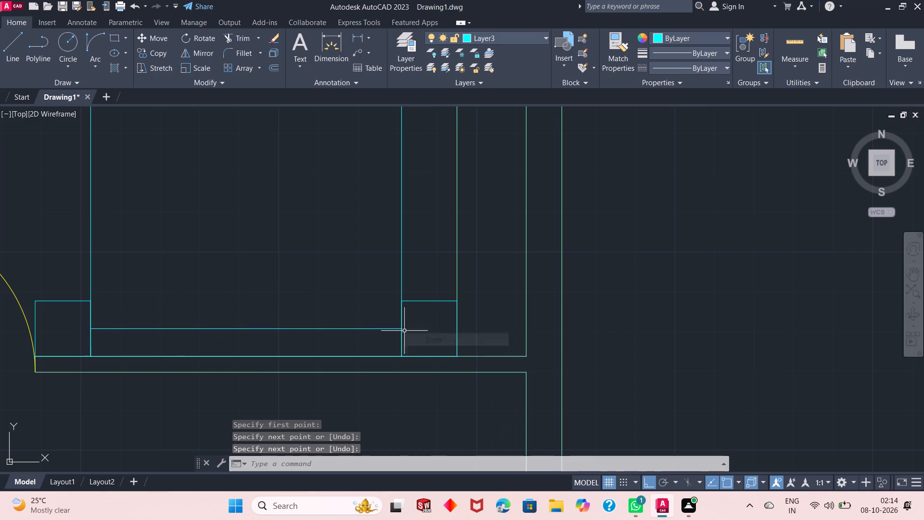
Draw an 8" horizontal guide line into the bed from each side table's upper inner corner.
left_click(15, 46)
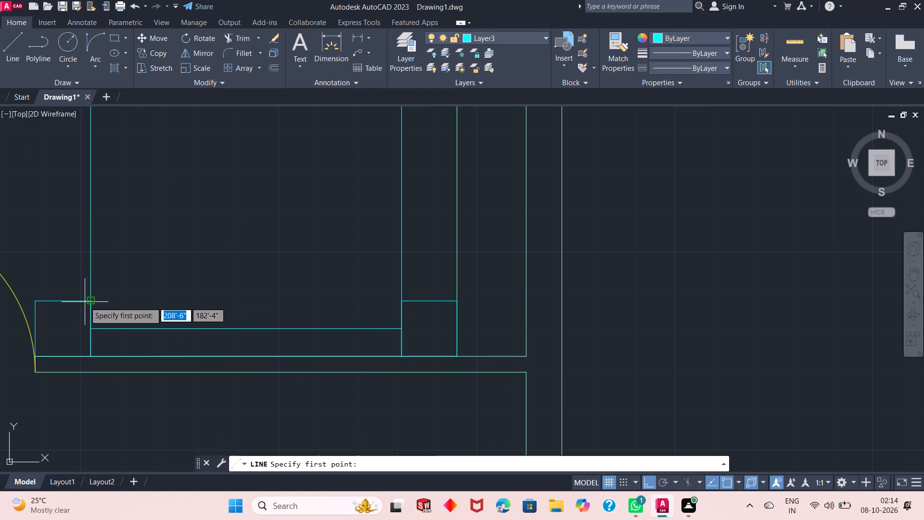
left_click(93, 303)
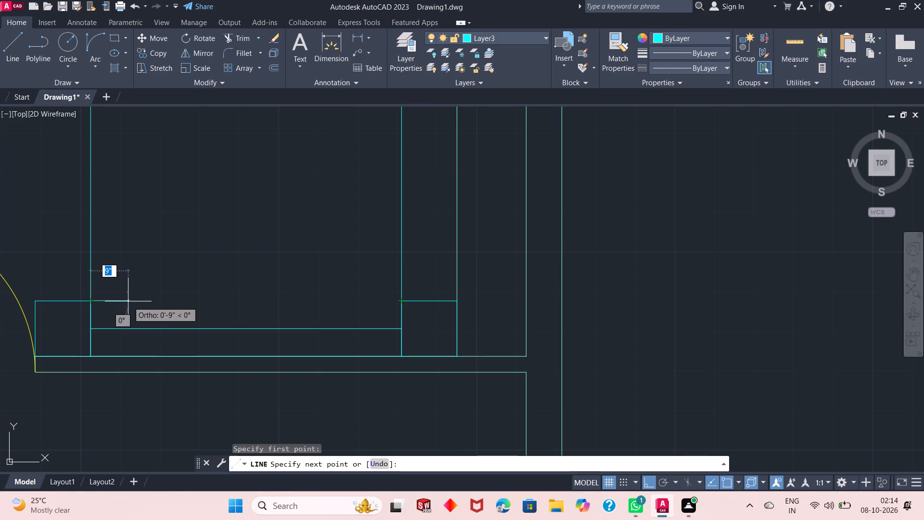
key("8")
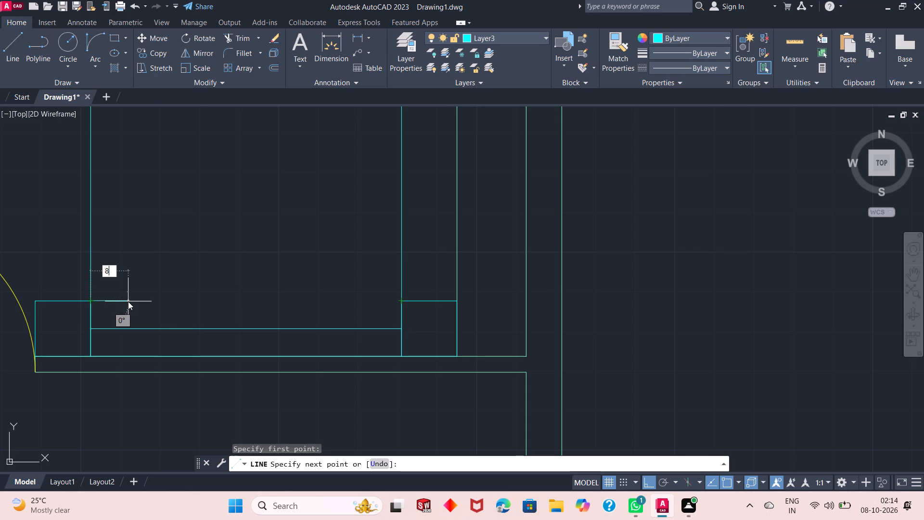
key("shift+quotedbl")
key("Return")
key("space")
key("space")
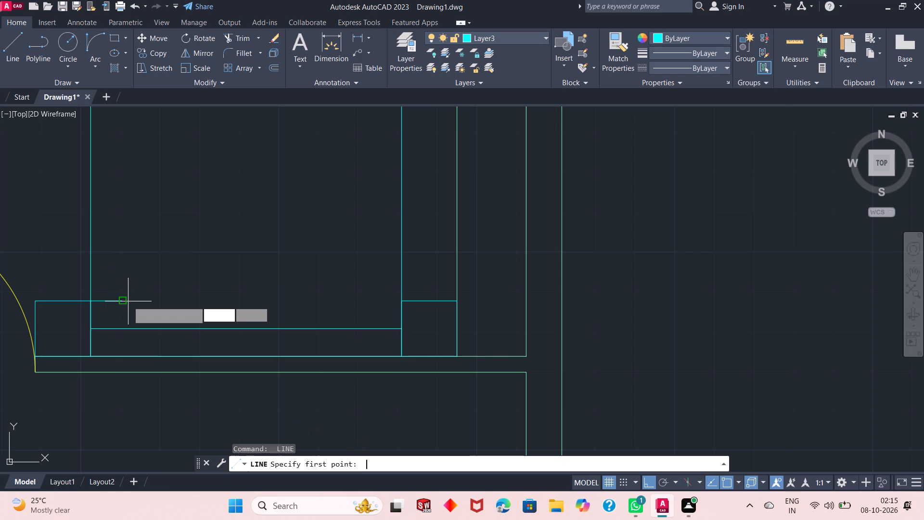
left_click(405, 303)
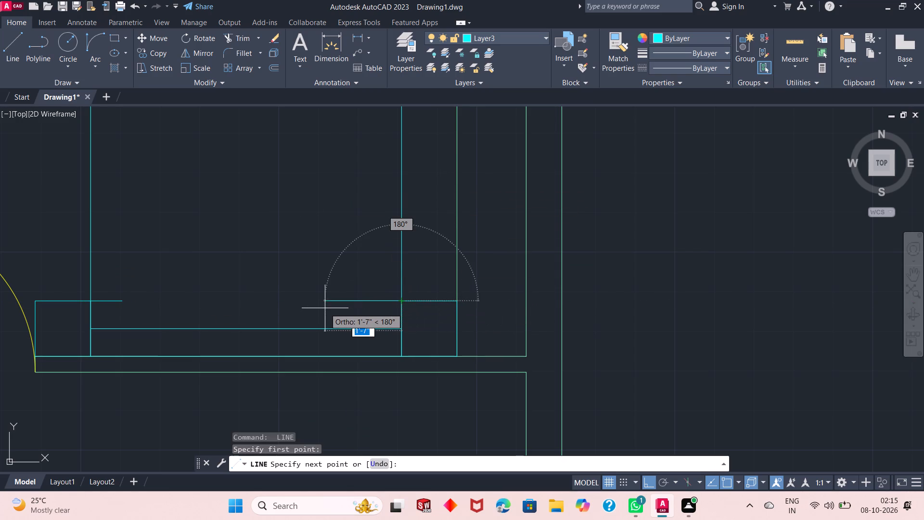
type("8\"")
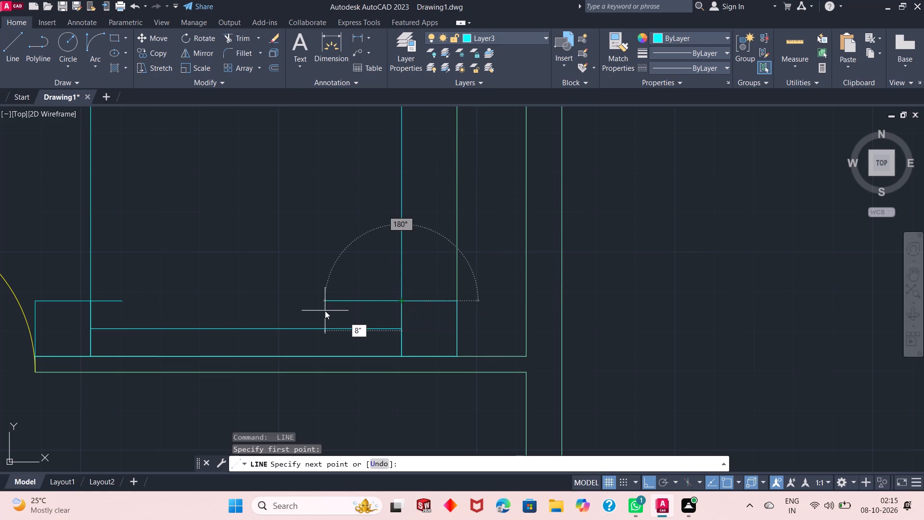
key("Return")
key("Return")
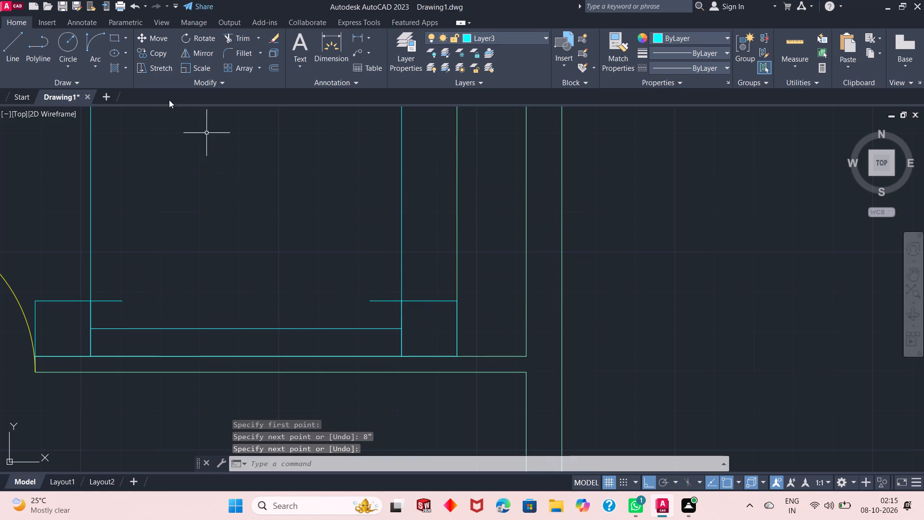
Draw a 2' by 10" pillow rectangle on the headboard line, starting directly below the inner end of the door-side guide line.
left_click(116, 40)
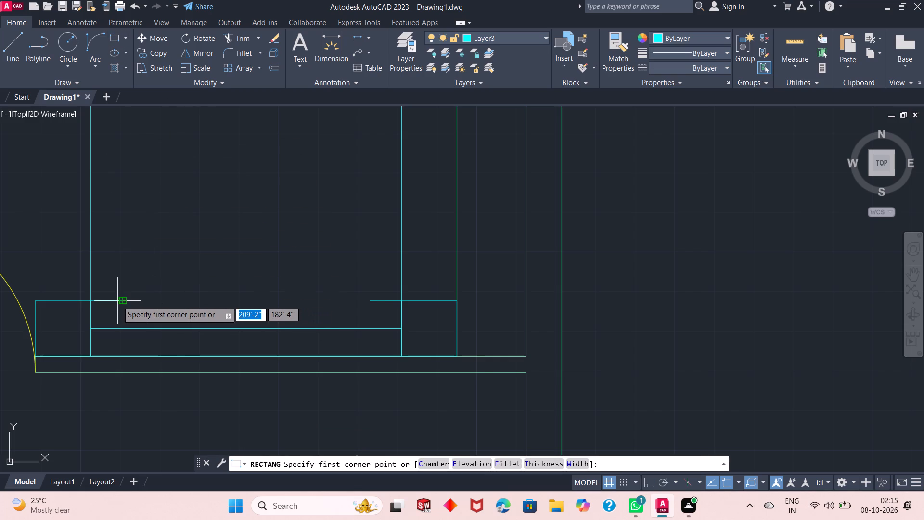
left_click(122, 329)
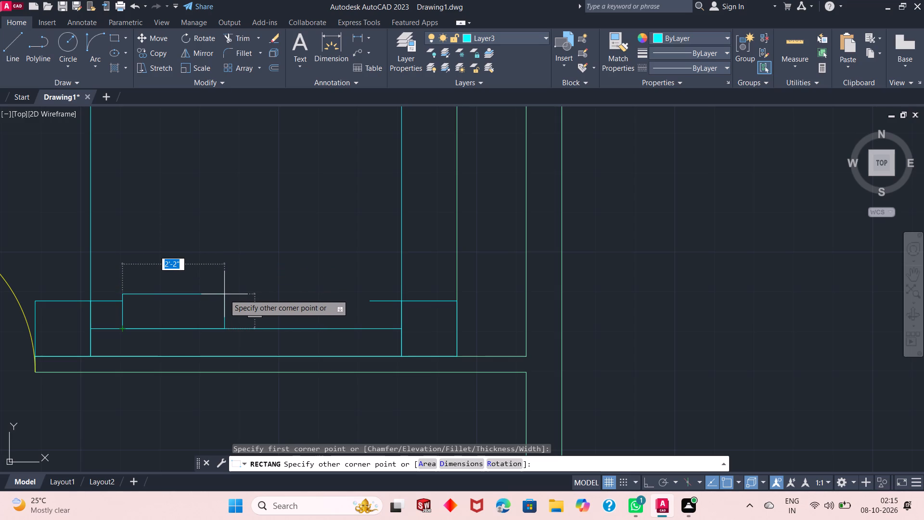
key("2")
key("apostrophe")
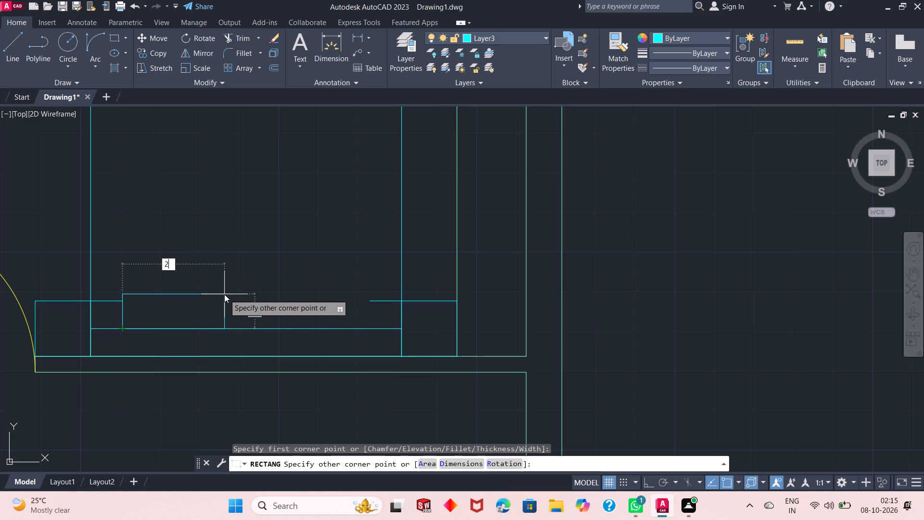
key("Tab")
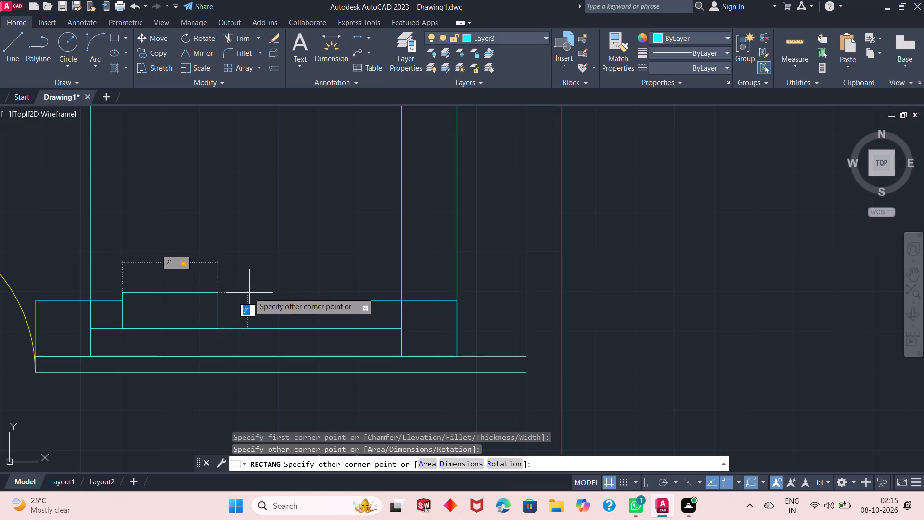
type("10")
key("shift+quotedbl")
key("Return")
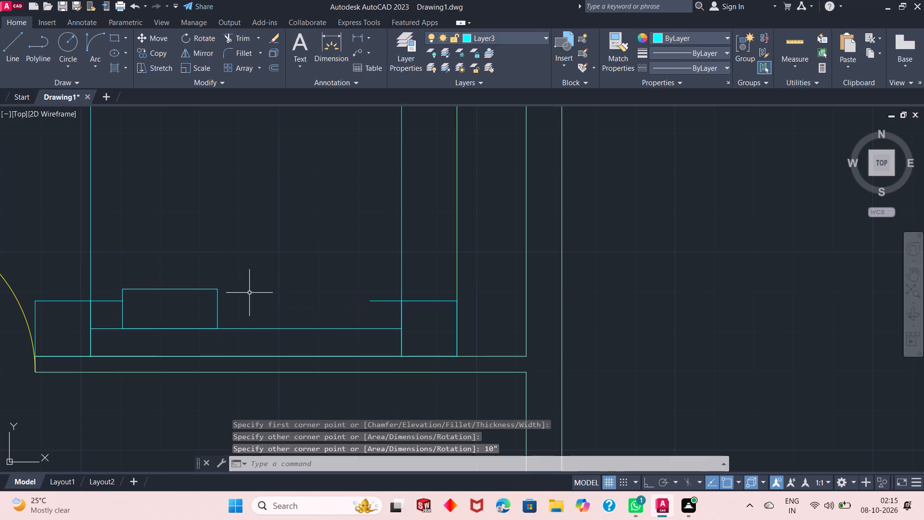
Draw a second 2' by 10" pillow rectangle on the headboard line, extending inward from below the other guide line's inner end.
key("space")
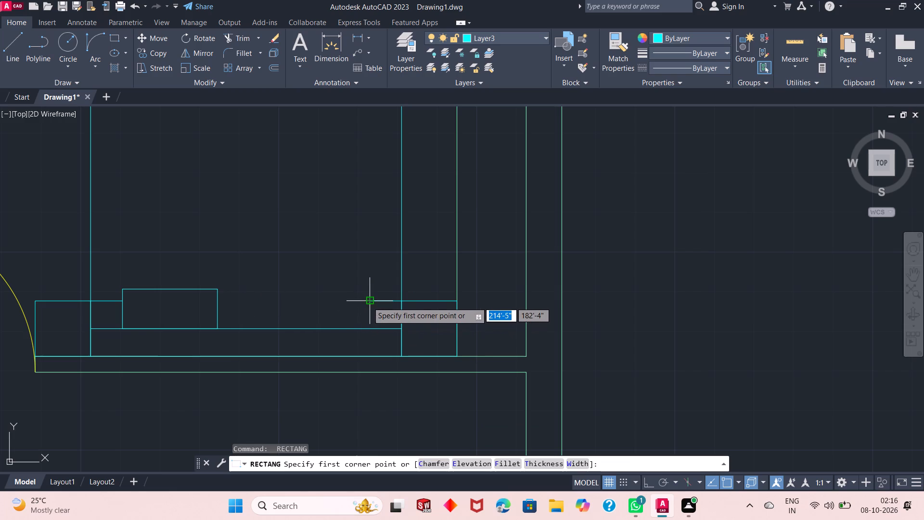
left_click(369, 328)
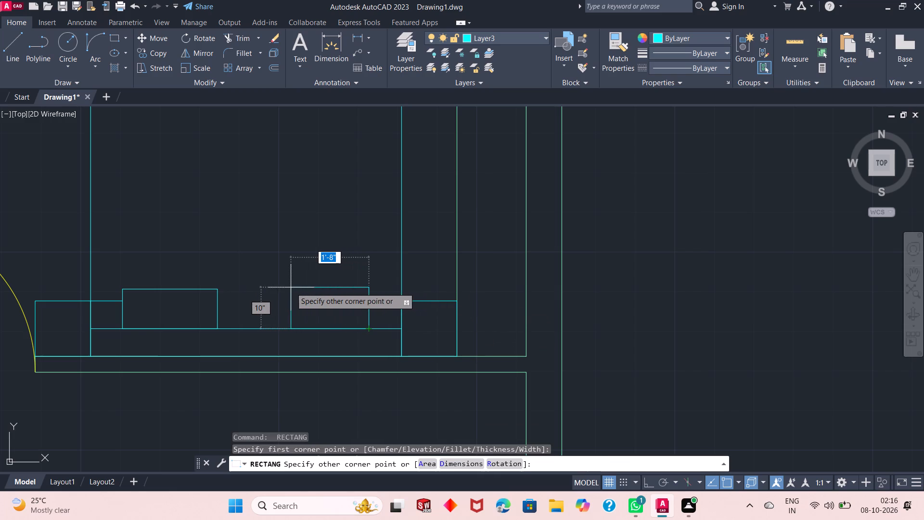
type("2'")
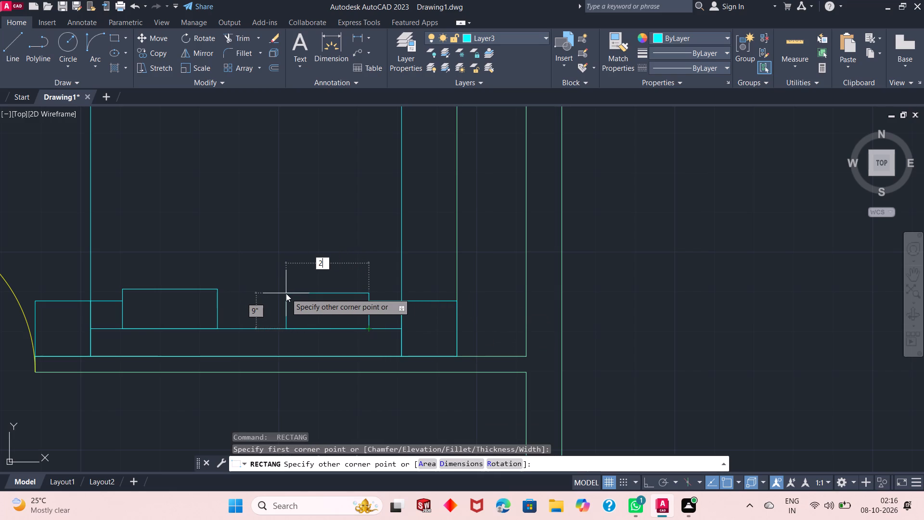
key("Tab")
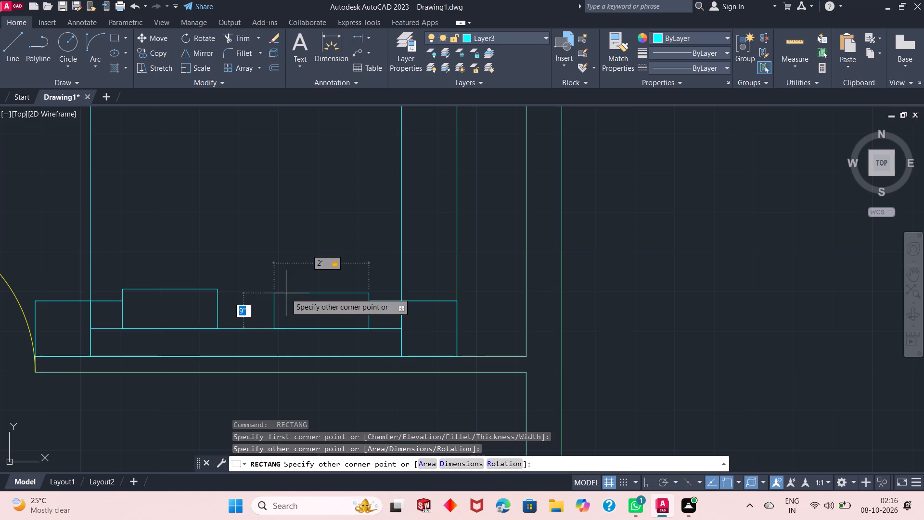
type("10")
key("shift+quotedbl")
key("Return")
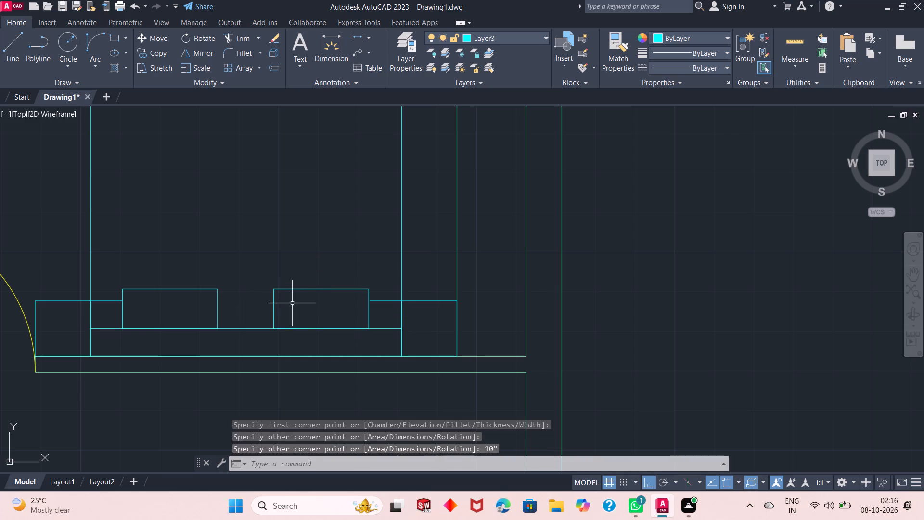
Erase the two 8" guide lines beside the pillows.
scroll(292, 303, "down", 1)
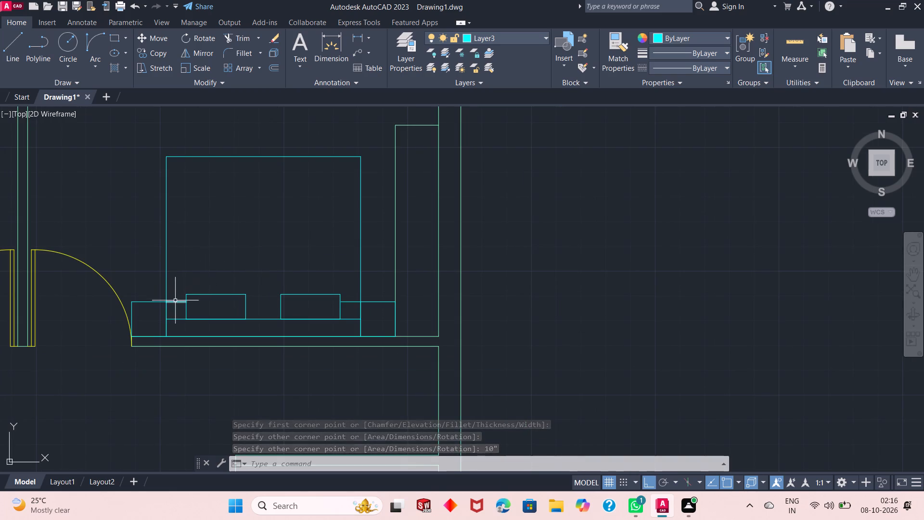
left_click(176, 302)
left_click(352, 303)
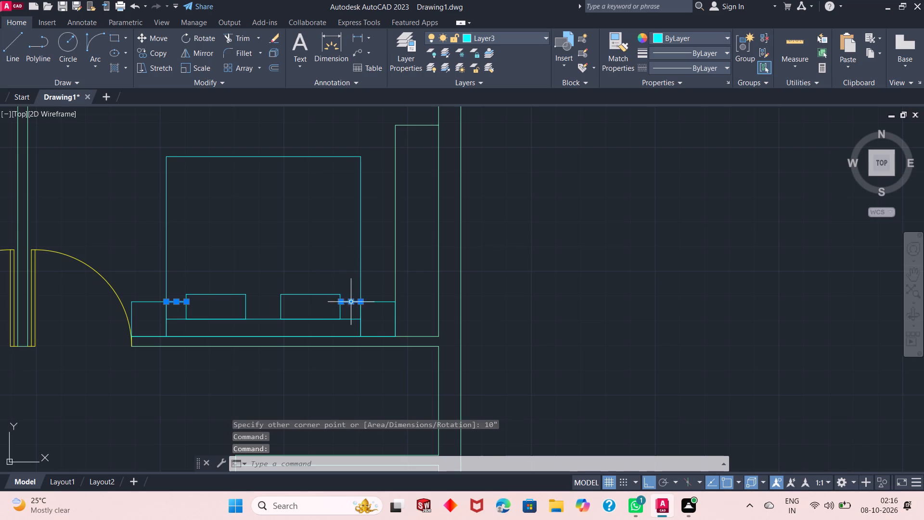
right_click(283, 246)
left_click(312, 276)
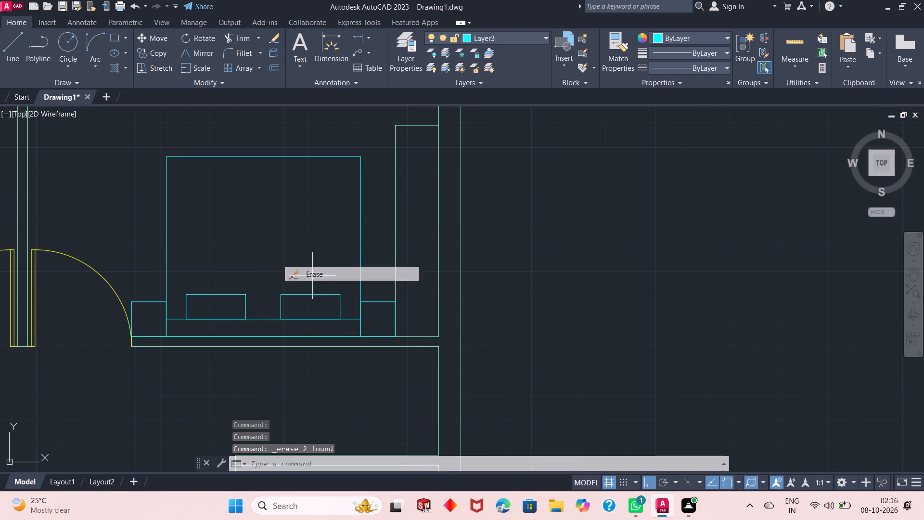
Draw an arc across the foot corner nearest the door on the upper-right bedroom's bed, bulging into the mattress.
scroll(256, 285, "down", 2)
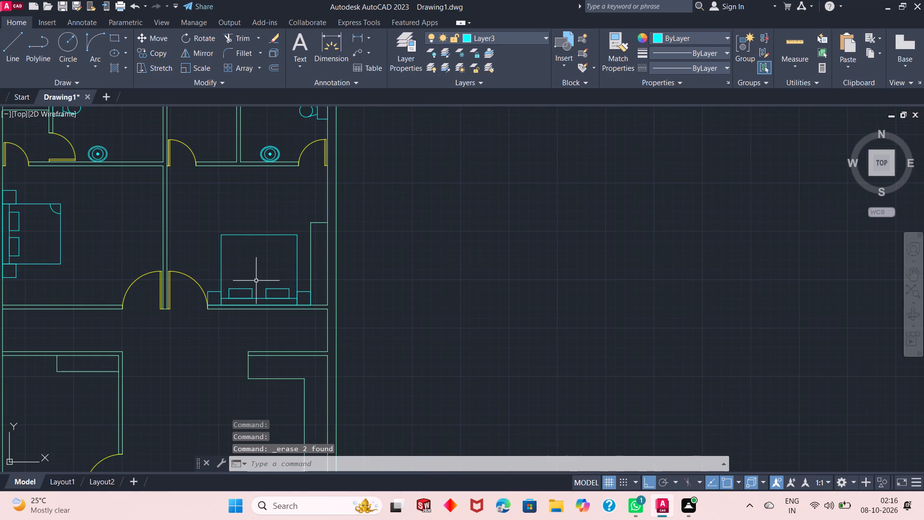
scroll(227, 231, "up", 2)
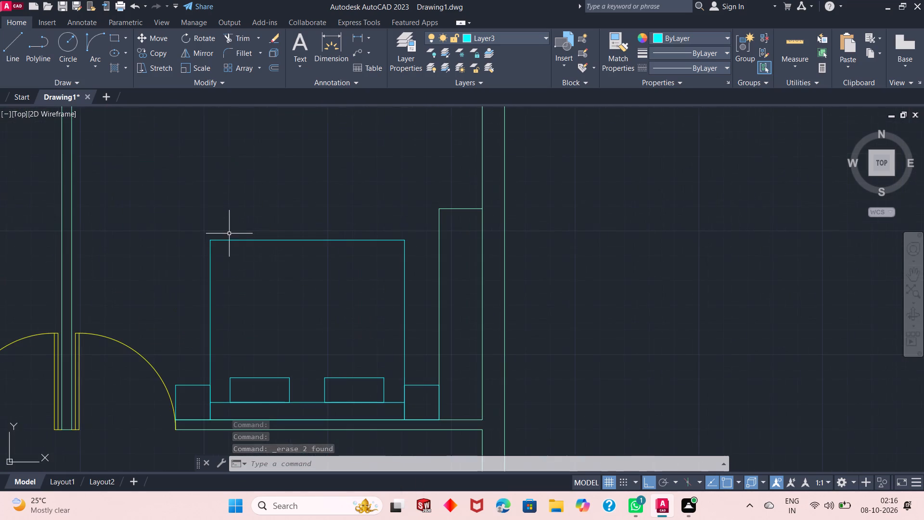
left_click(90, 51)
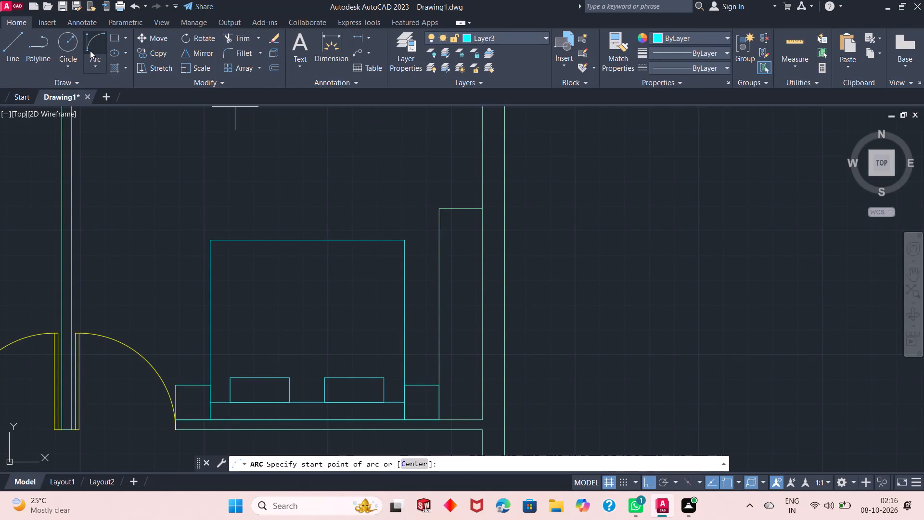
left_click(211, 276)
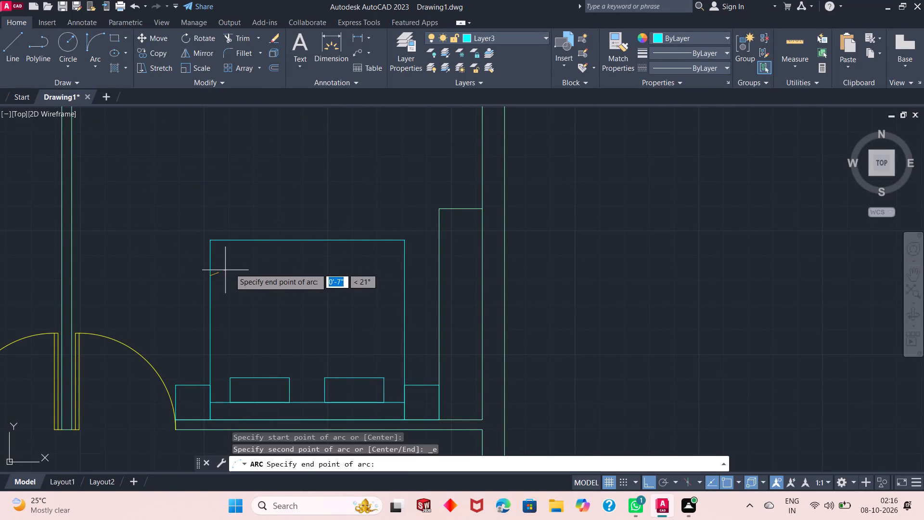
left_click(257, 241)
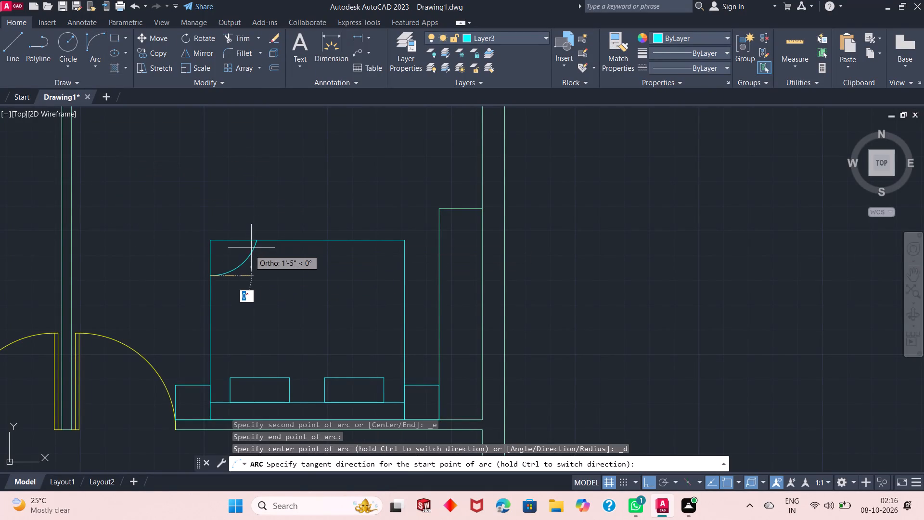
left_click(244, 255)
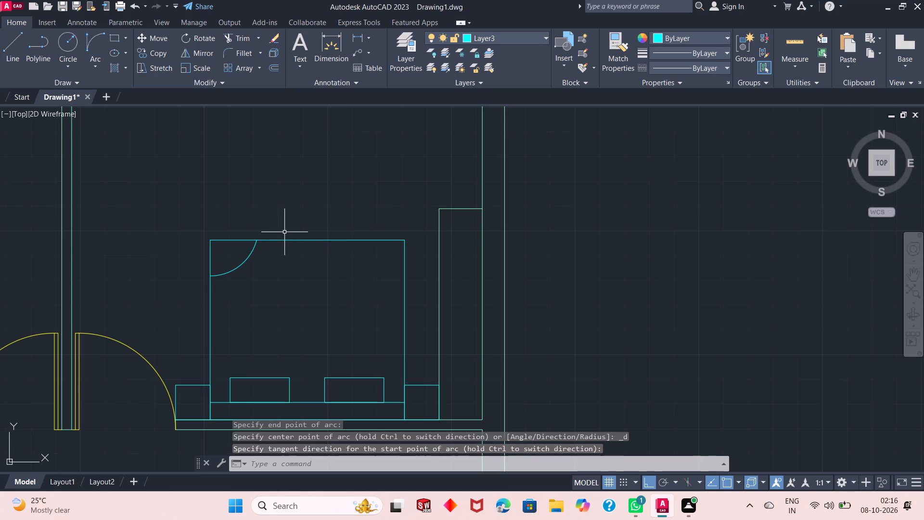
Copy the upper-right bathroom's washbasin into the passage below the upper-left bedroom, placing it on the passage's lower wall line.
scroll(284, 191, "down", 4)
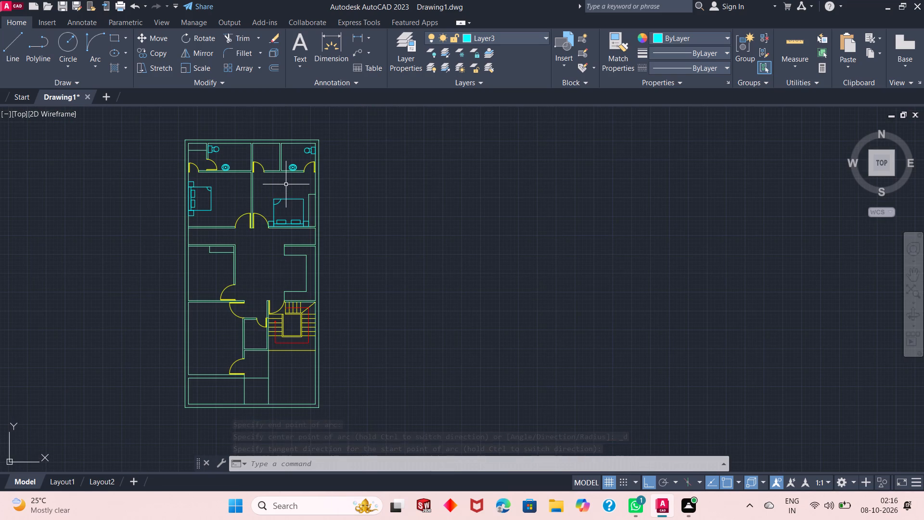
scroll(290, 175, "up", 3)
left_click(325, 130)
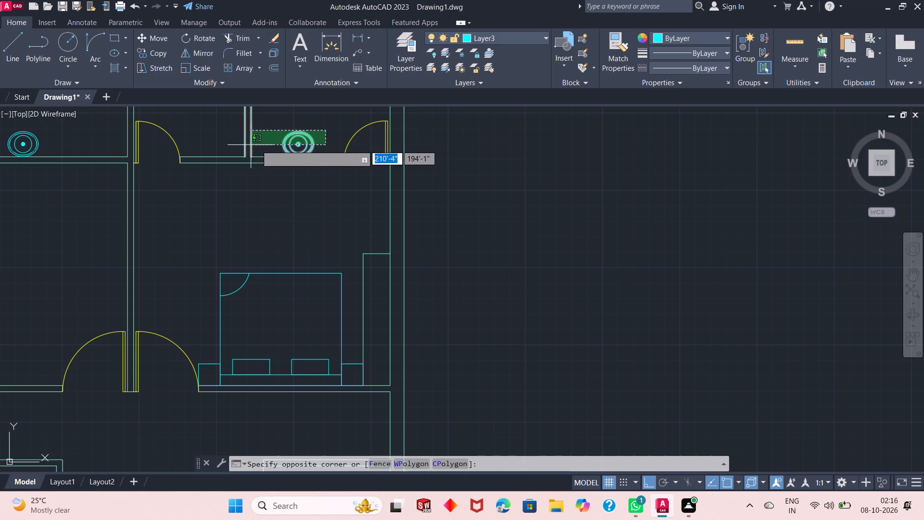
left_click(279, 149)
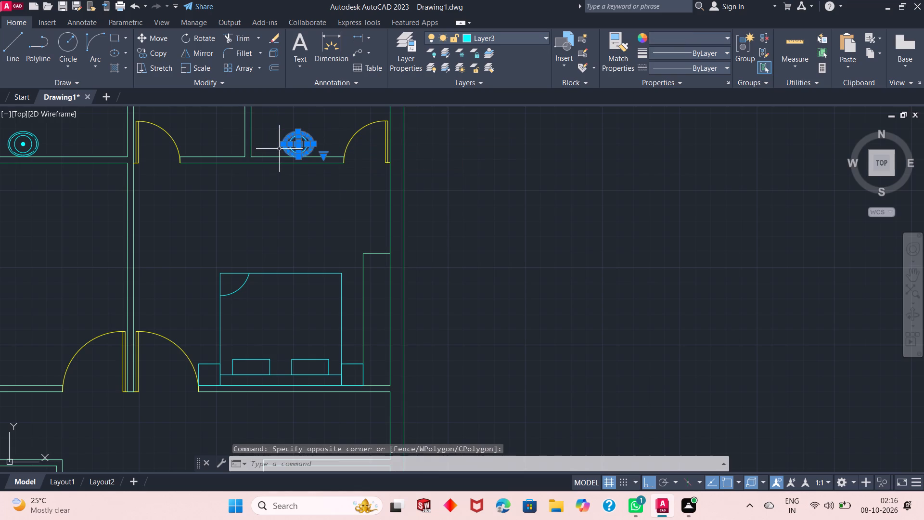
key("ctrl+c")
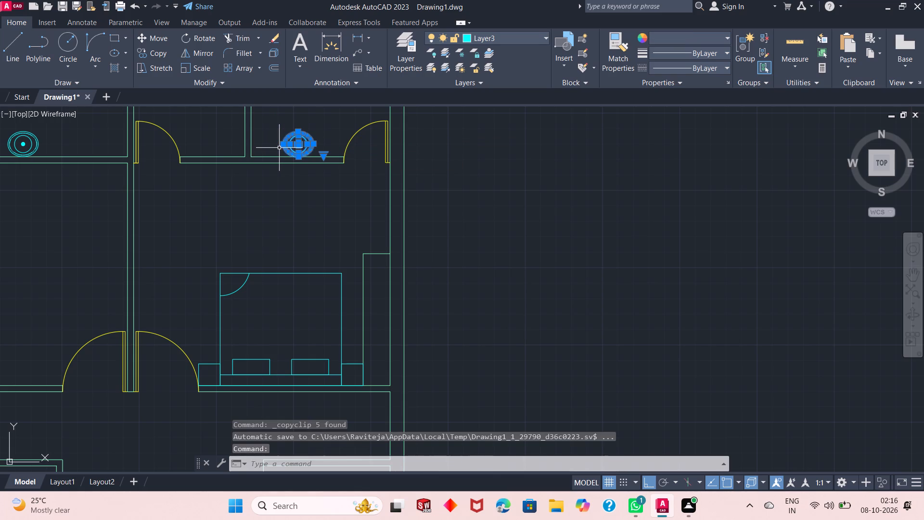
scroll(290, 164, "down", 2)
scroll(177, 276, "up", 3)
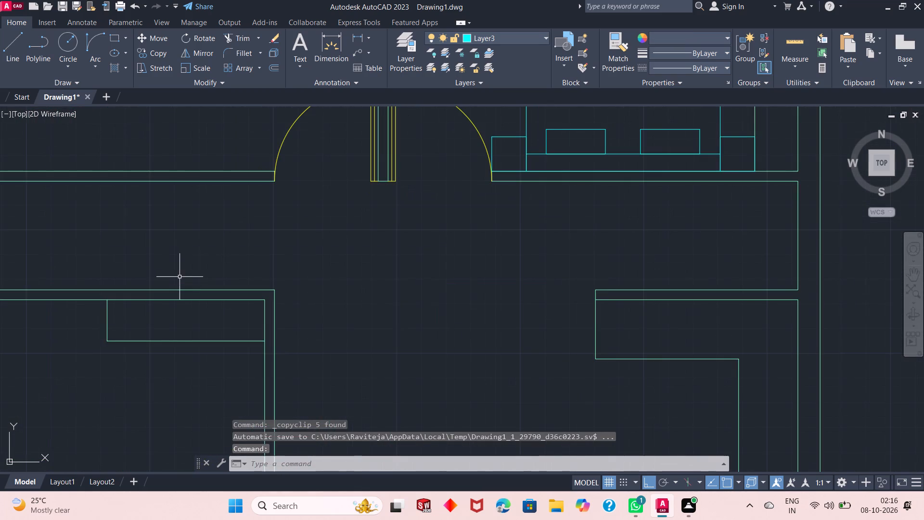
key("ctrl+v")
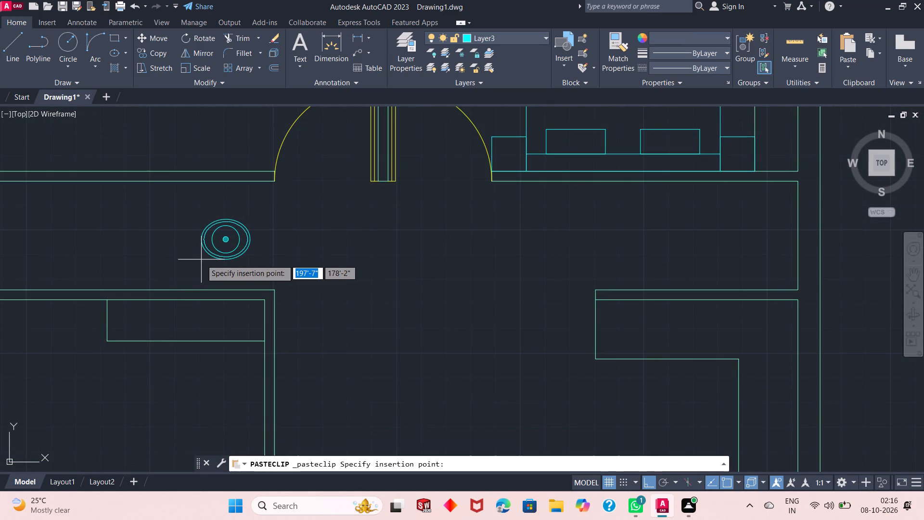
left_click(188, 289)
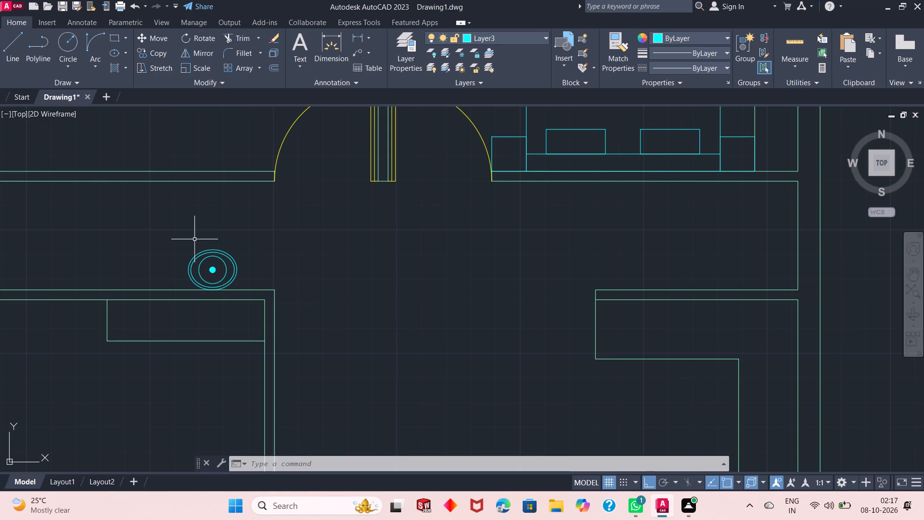
Copy the upper-left bedroom's bed with pillows and side tables into the middle-left bedroom, against its outer wall.
scroll(202, 241, "down", 3)
scroll(162, 159, "up", 1)
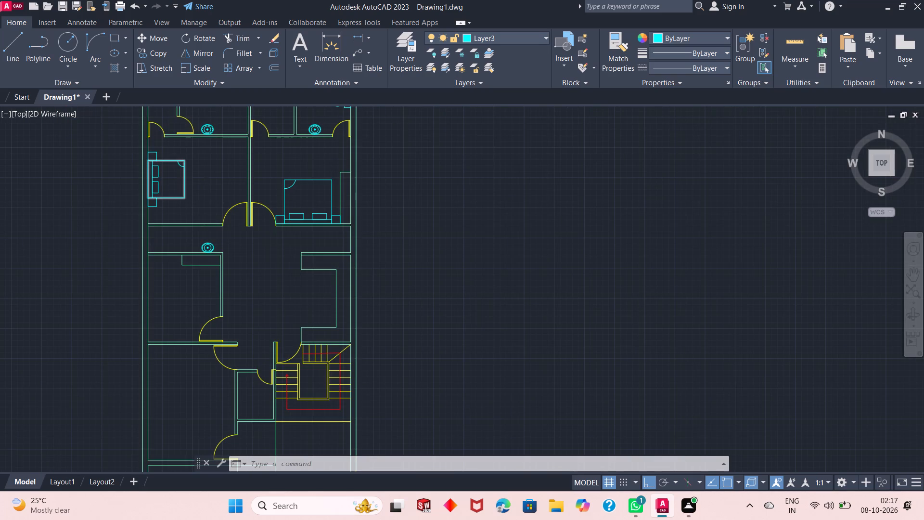
scroll(134, 173, "up", 1)
scroll(156, 163, "down", 1)
scroll(167, 208, "down", 1)
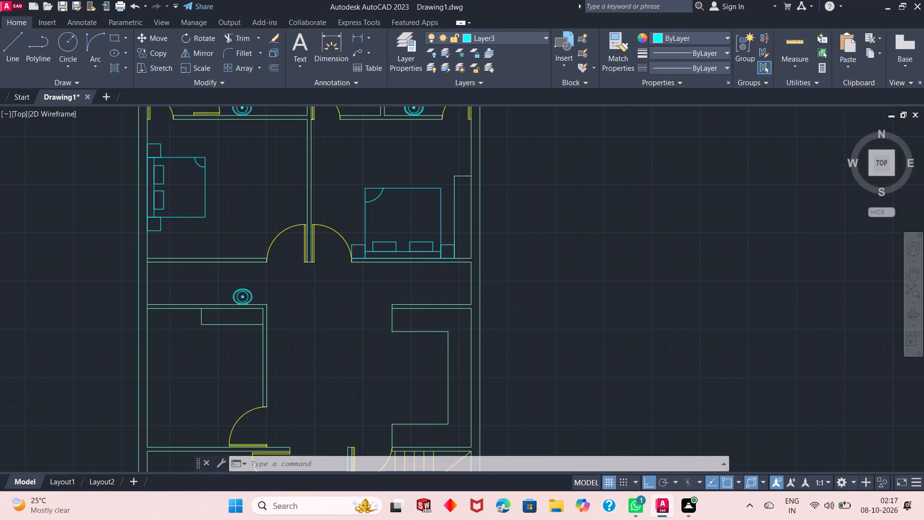
scroll(171, 178, "up", 2)
left_click(237, 138)
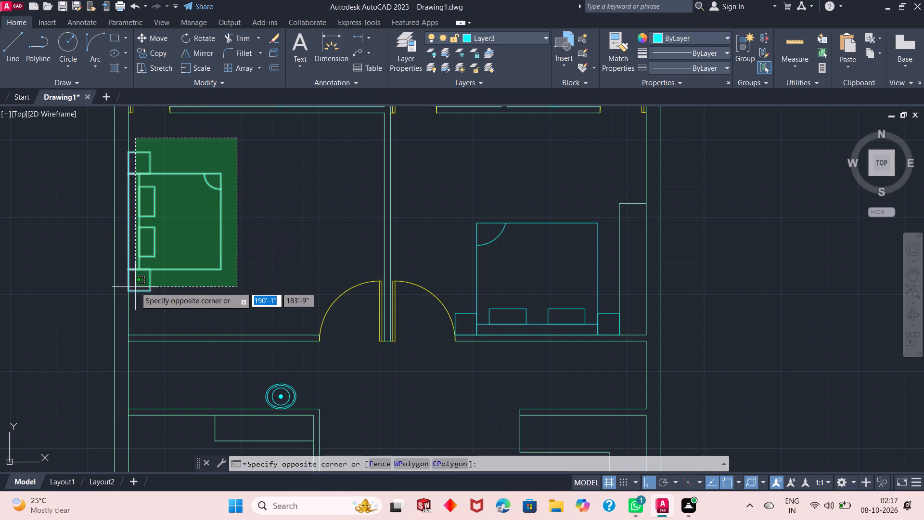
left_click(134, 302)
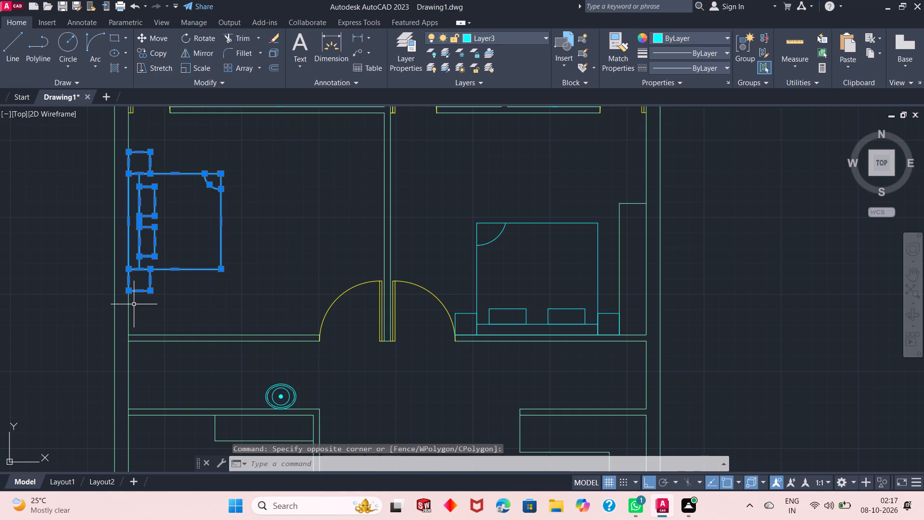
key("ctrl+c")
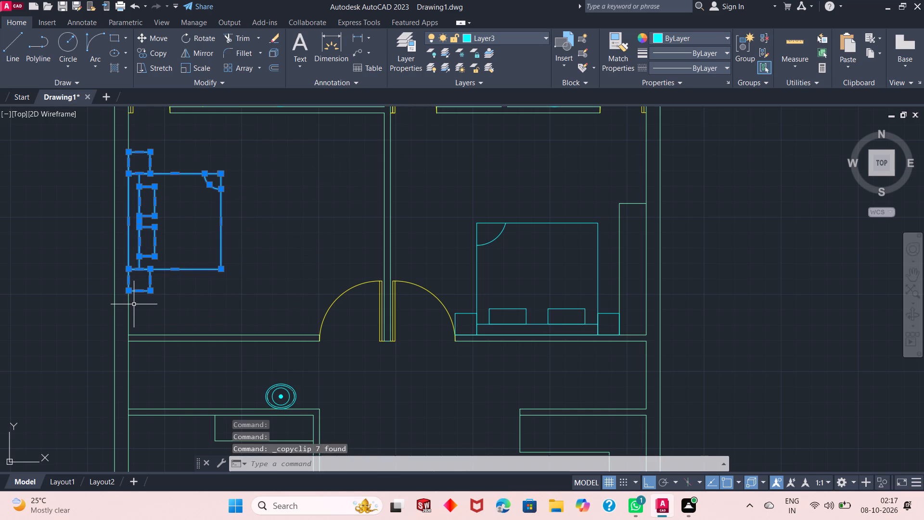
scroll(248, 175, "down", 3)
scroll(249, 282, "up", 2)
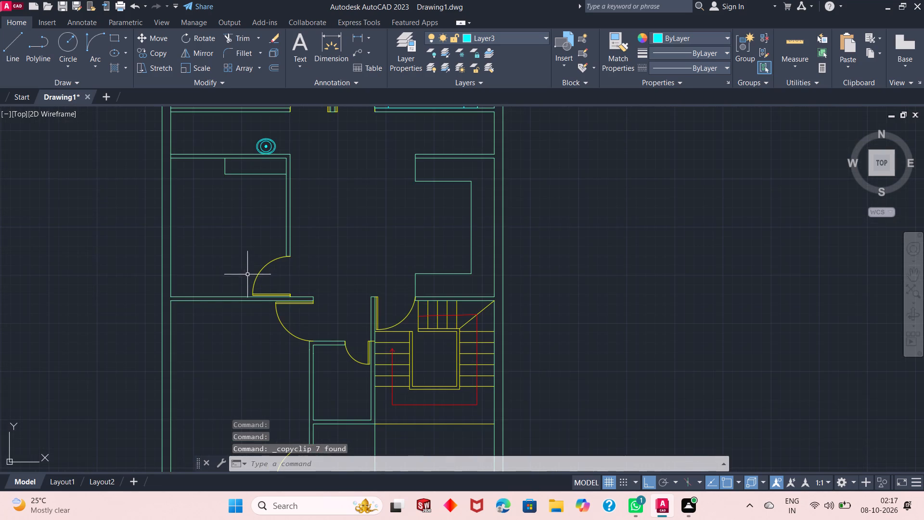
left_click(224, 213)
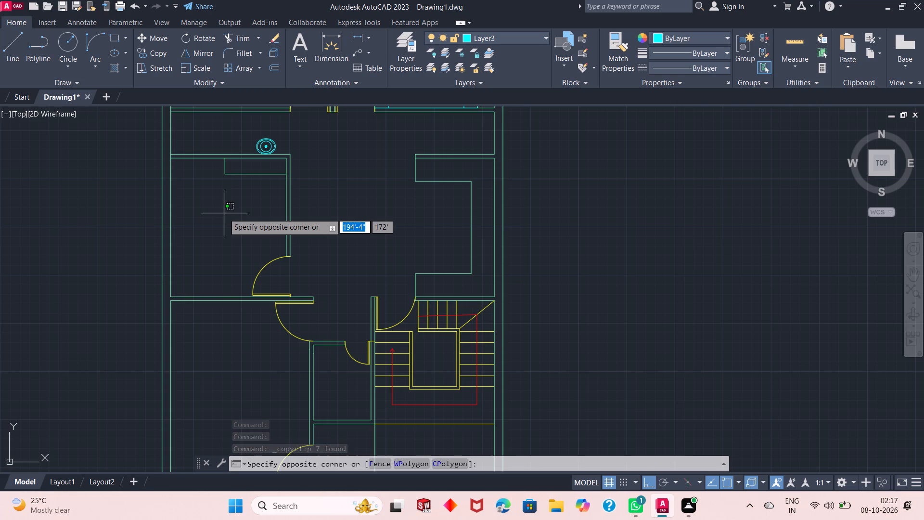
key("ctrl+v")
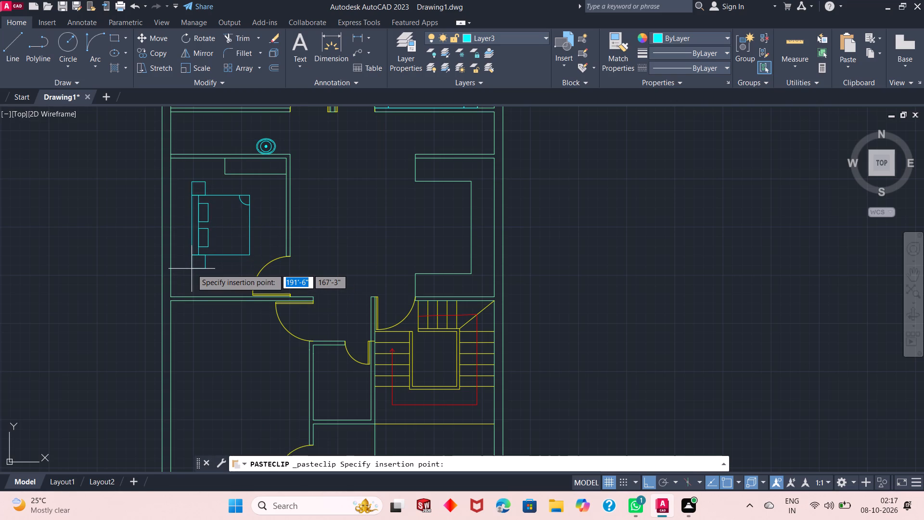
scroll(191, 269, "up", 1)
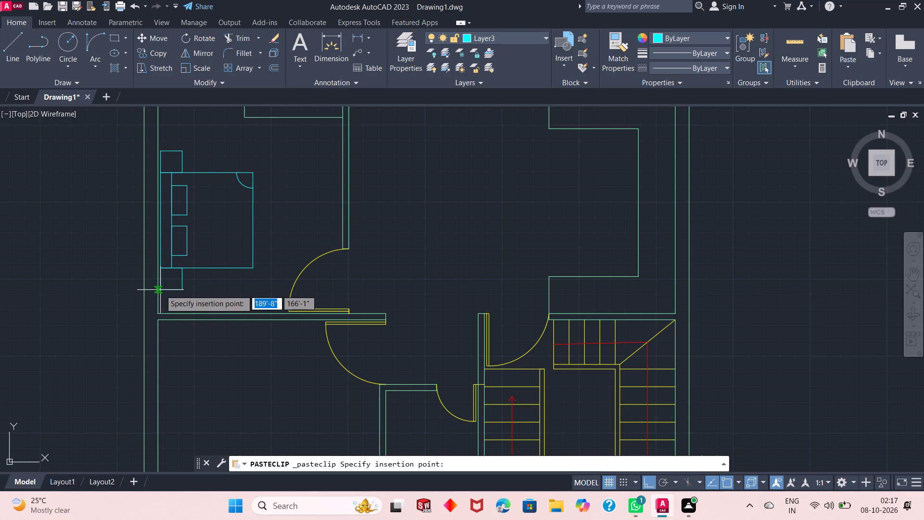
left_click(157, 289)
Examine how the copied bed and side tables meet the middle-left bedroom's outer wall.
scroll(180, 225, "down", 2)
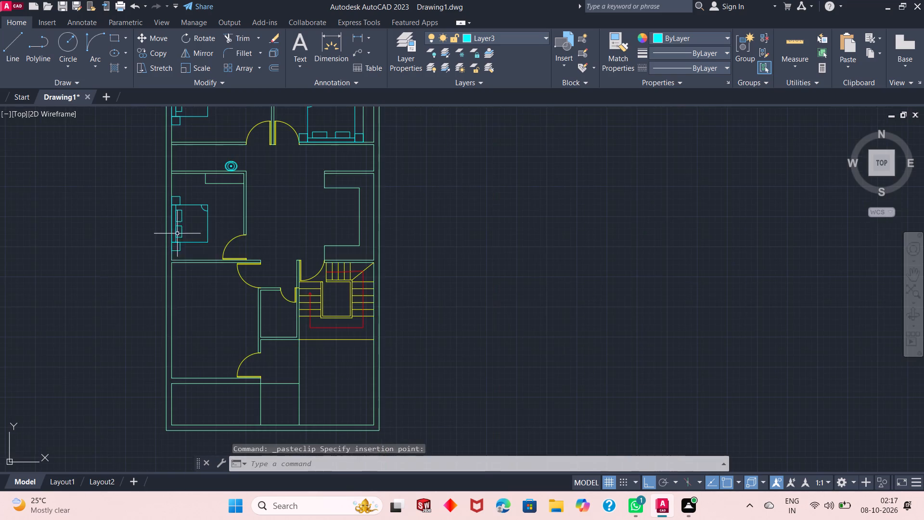
scroll(176, 235, "up", 4)
scroll(144, 295, "up", 3)
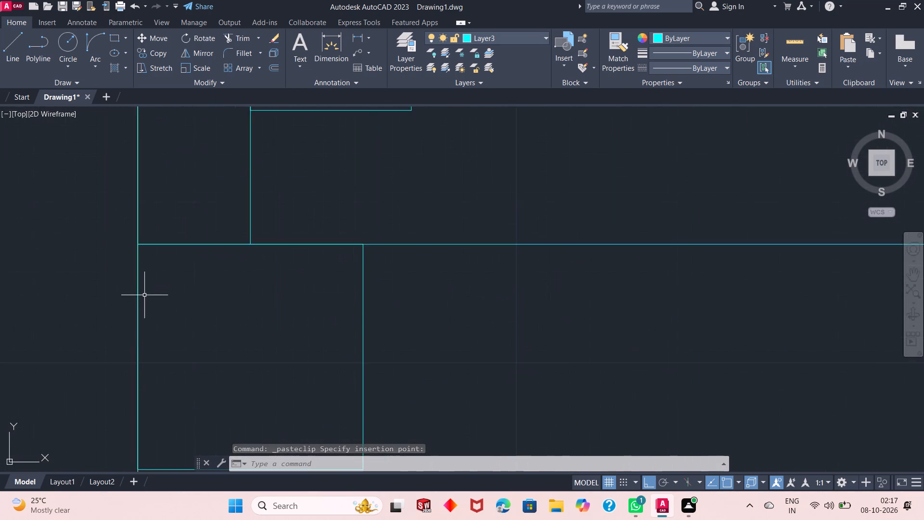
scroll(144, 295, "up", 2)
scroll(143, 273, "down", 3)
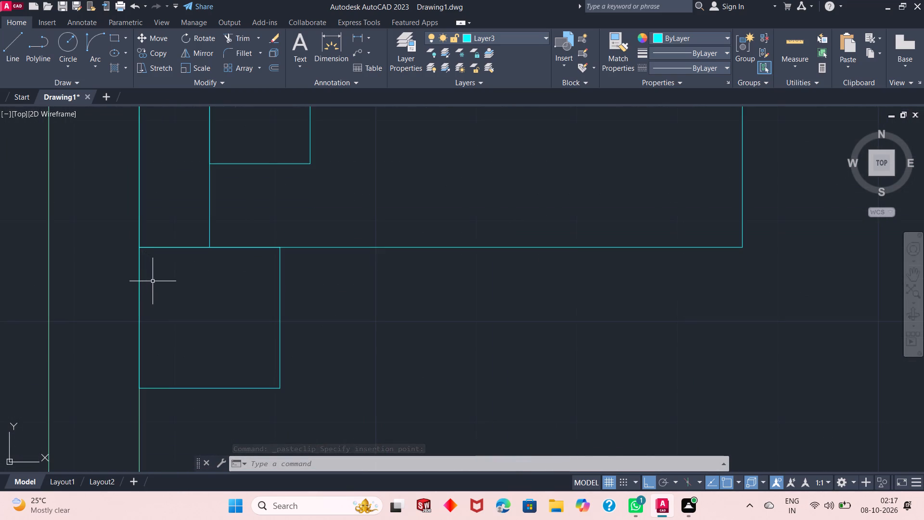
scroll(153, 281, "down", 5)
scroll(192, 225, "down", 2)
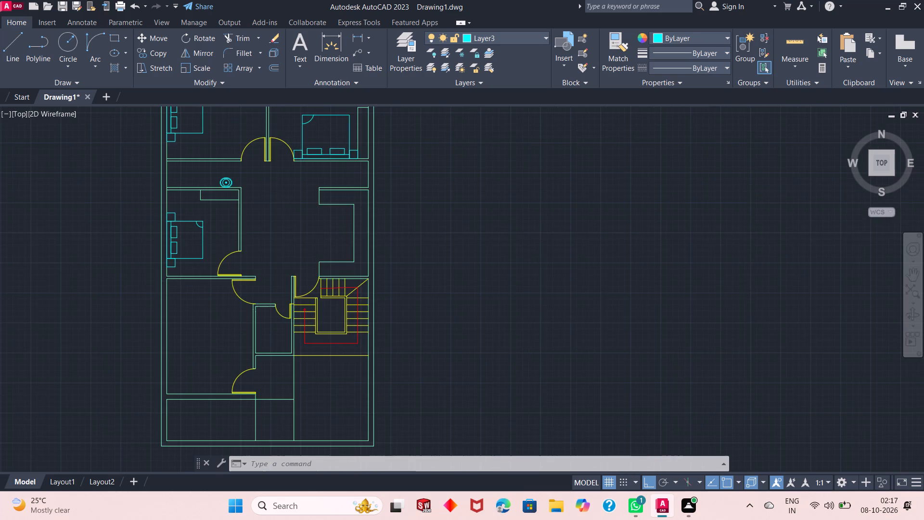
Copy the upper-right bathroom's washbasin into the middle of the small bathroom beside the staircase.
scroll(223, 267, "up", 1)
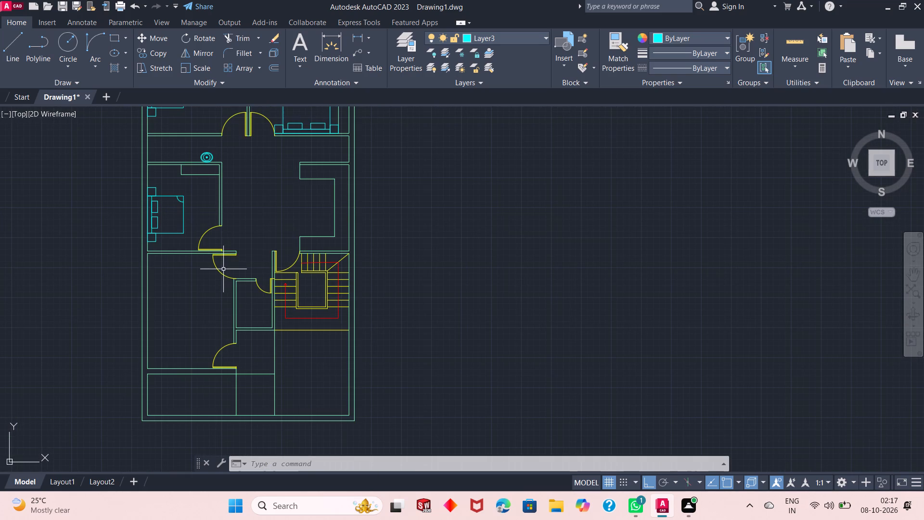
scroll(289, 295, "down", 2)
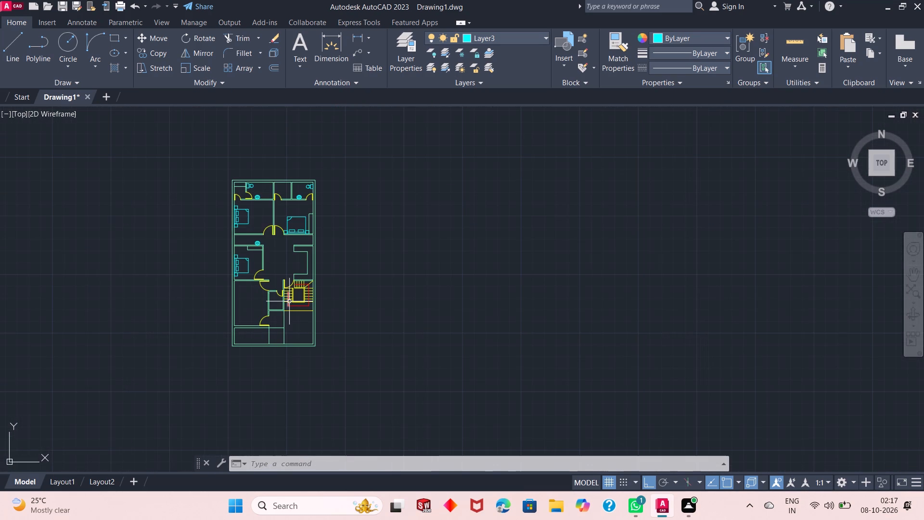
scroll(299, 186, "up", 4)
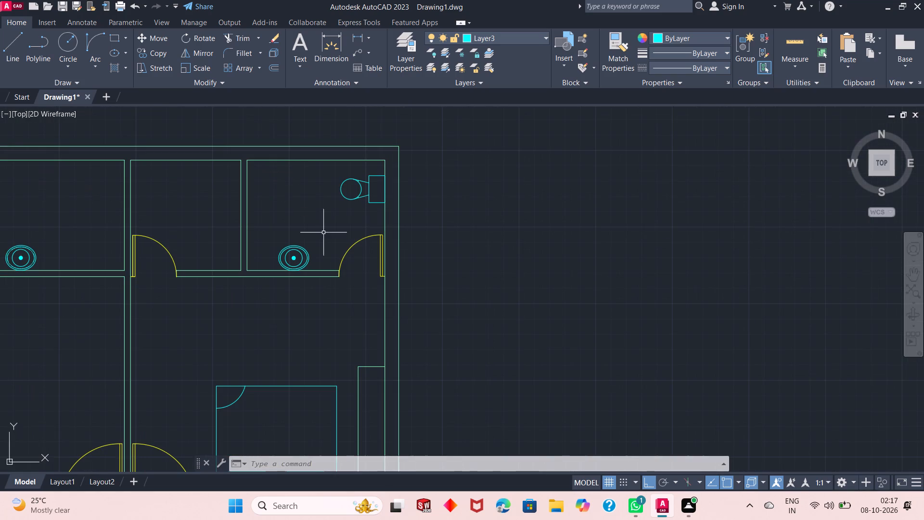
left_click(323, 235)
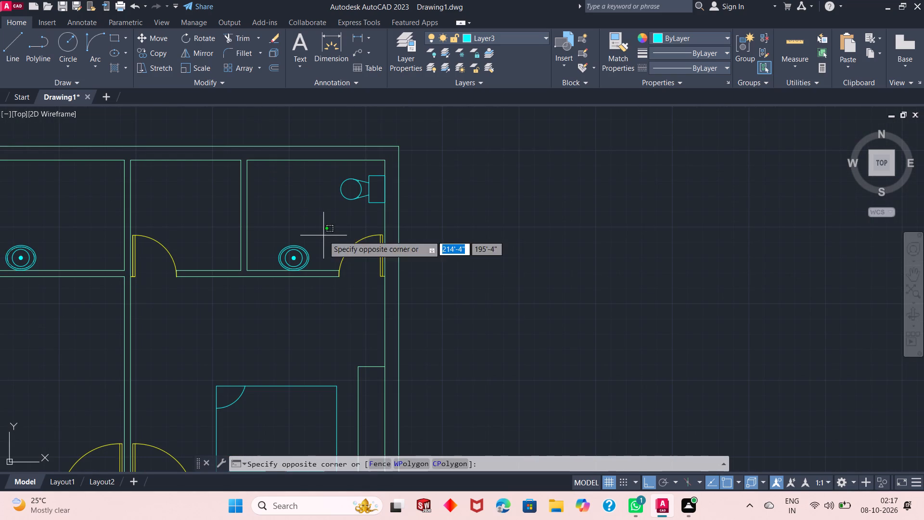
left_click(264, 256)
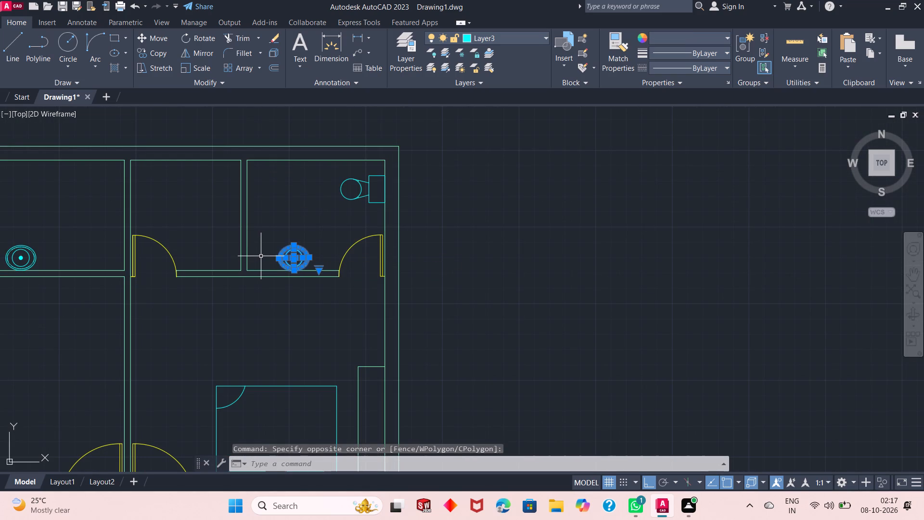
key("ctrl+c")
scroll(266, 224, "down", 3)
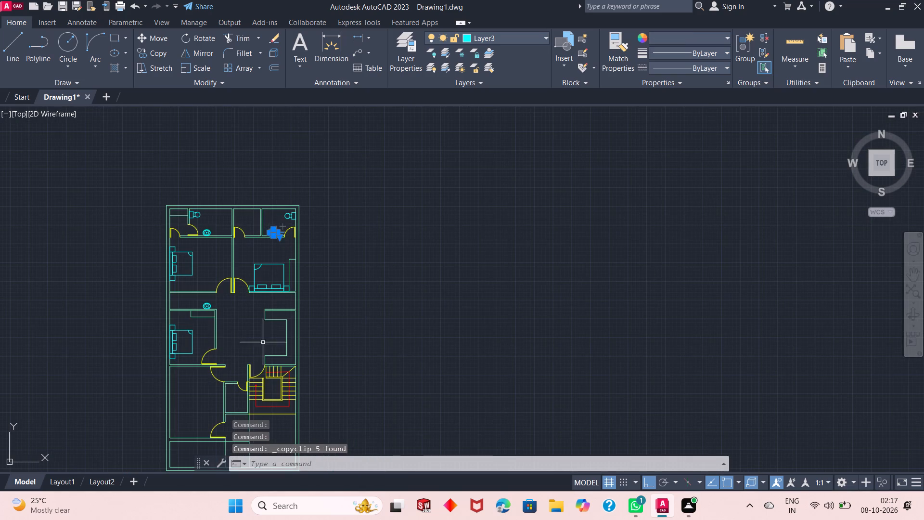
scroll(242, 394, "up", 2)
scroll(240, 302, "down", 2)
scroll(232, 336, "up", 4)
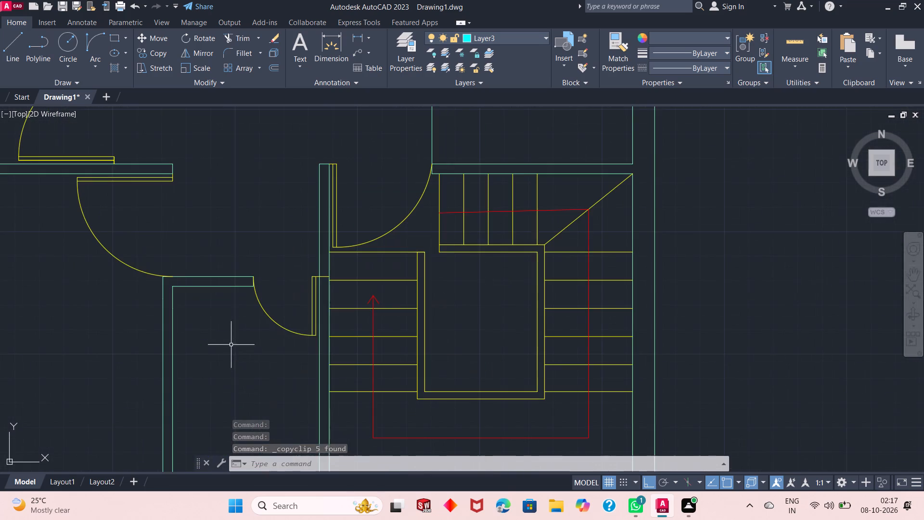
scroll(230, 305, "down", 2)
scroll(219, 346, "up", 2)
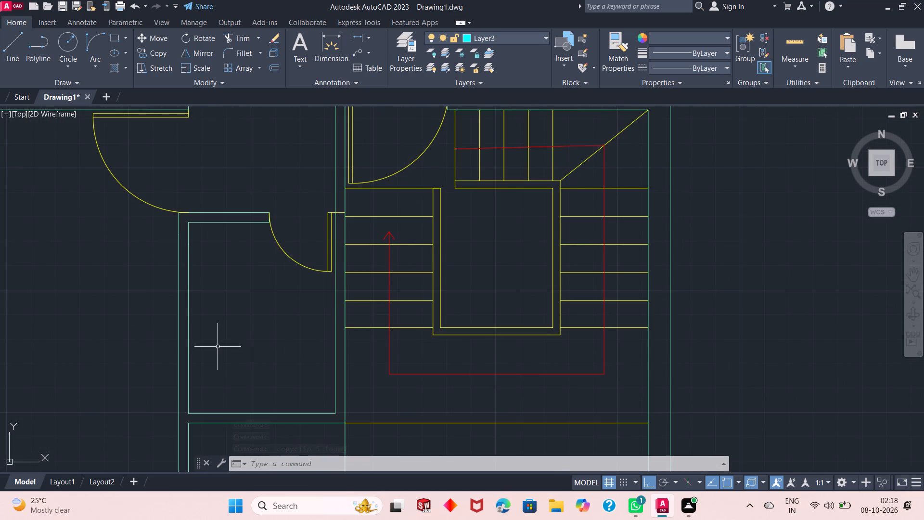
left_click(241, 321)
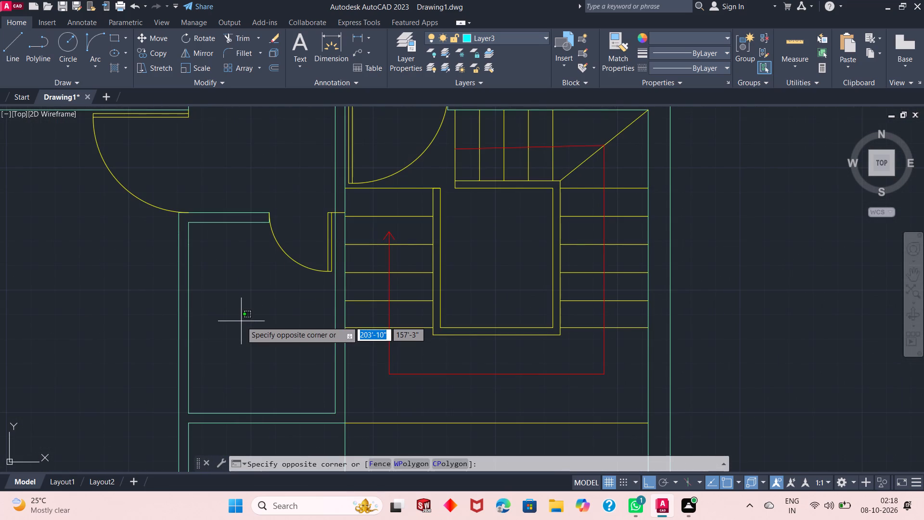
key("ctrl+v")
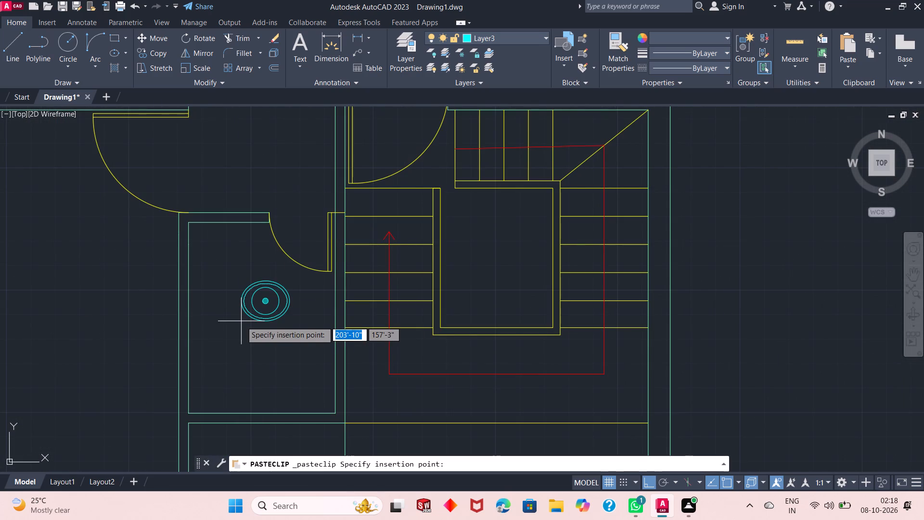
left_click(234, 335)
Rotate the copied washbasin a quarter turn clockwise about its outer edge so its long axis runs vertically.
left_click(300, 290)
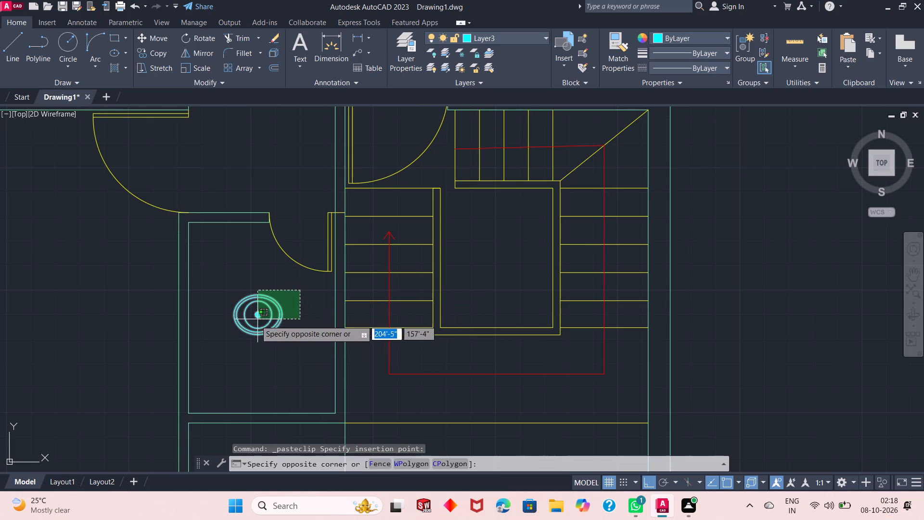
left_click(241, 340)
left_click(208, 39)
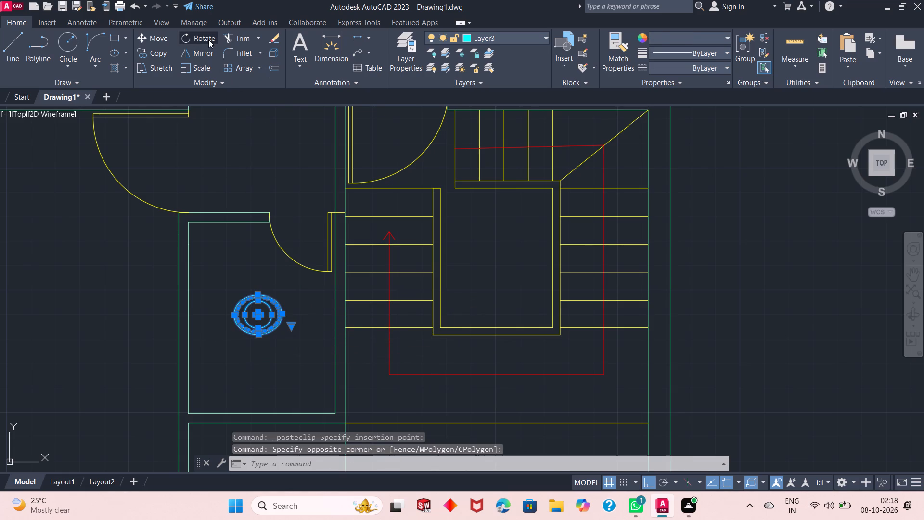
left_click(280, 319)
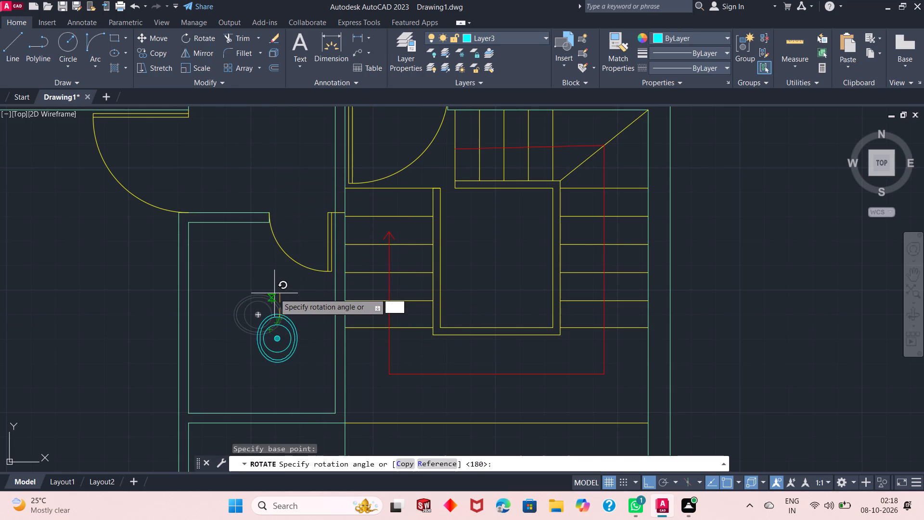
left_click(292, 394)
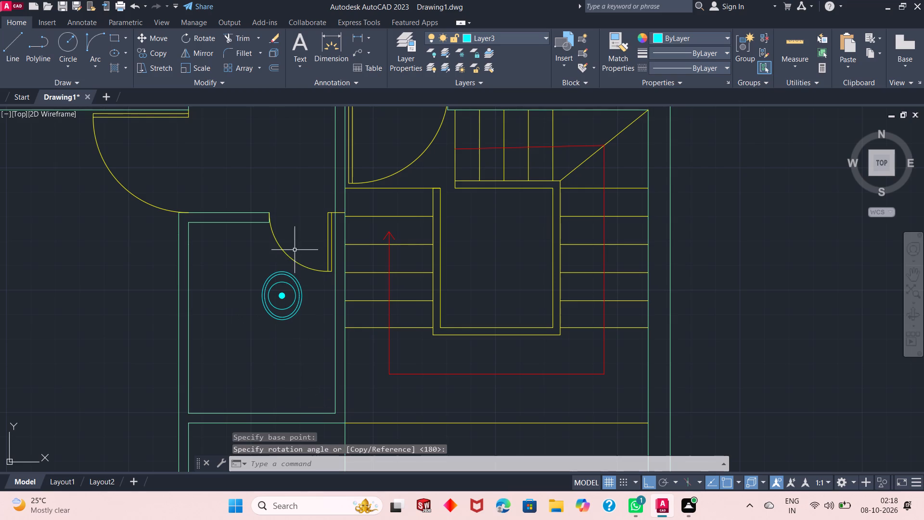
Move the rotated washbasin, with Ortho off, from its left quadrant onto the small bathroom's left wall, near the upper corner.
left_click(302, 278)
left_click(228, 324)
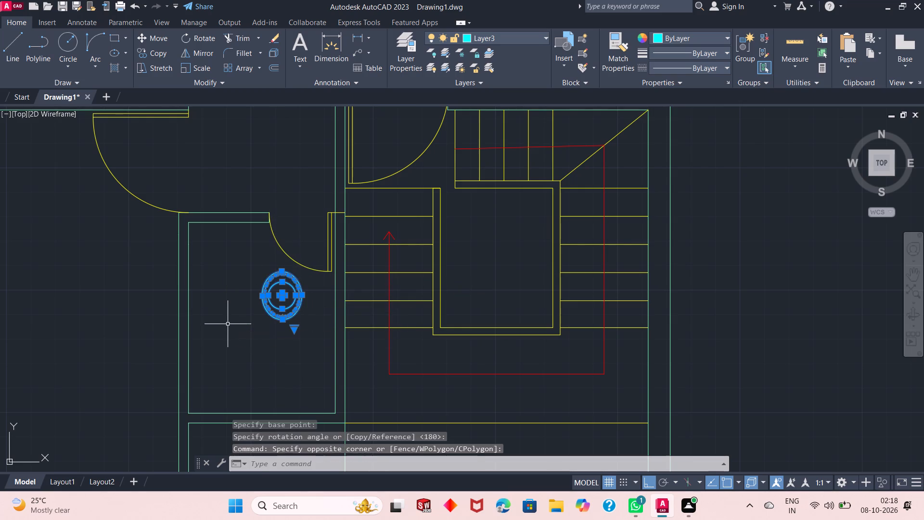
type("m")
key("space")
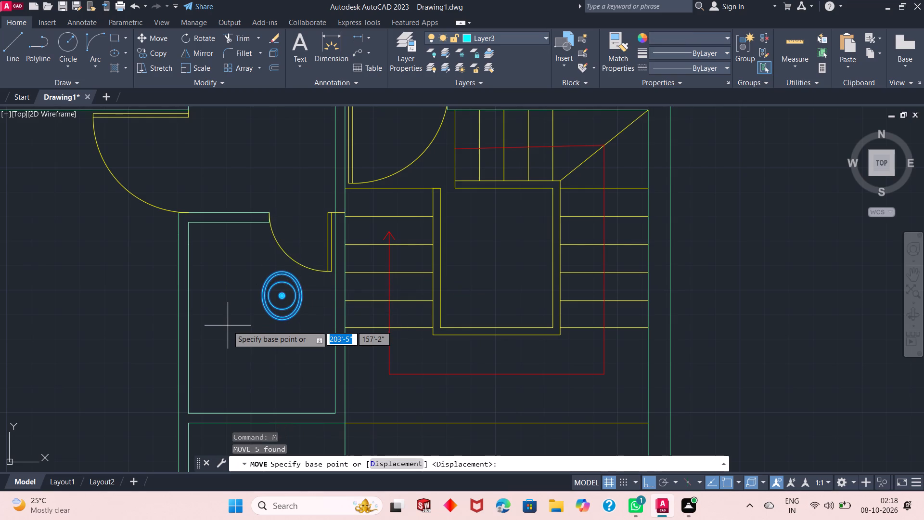
left_click(259, 295)
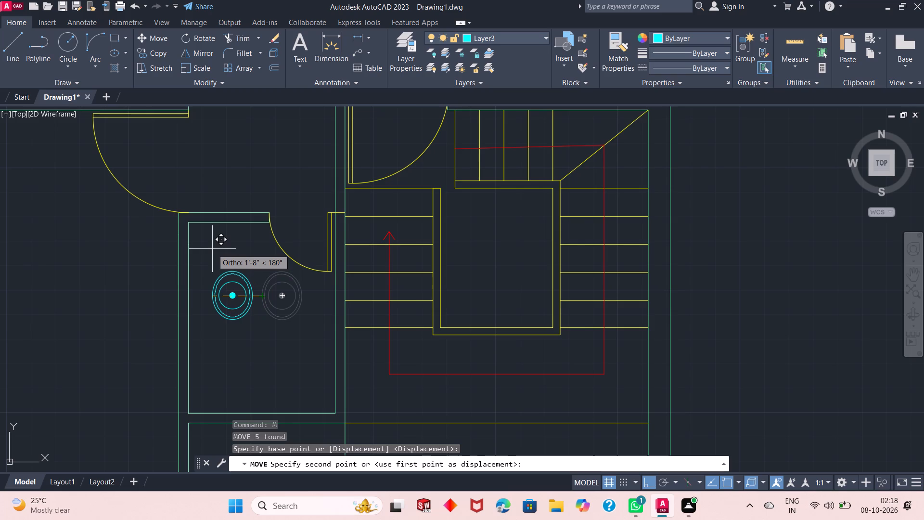
key("F8")
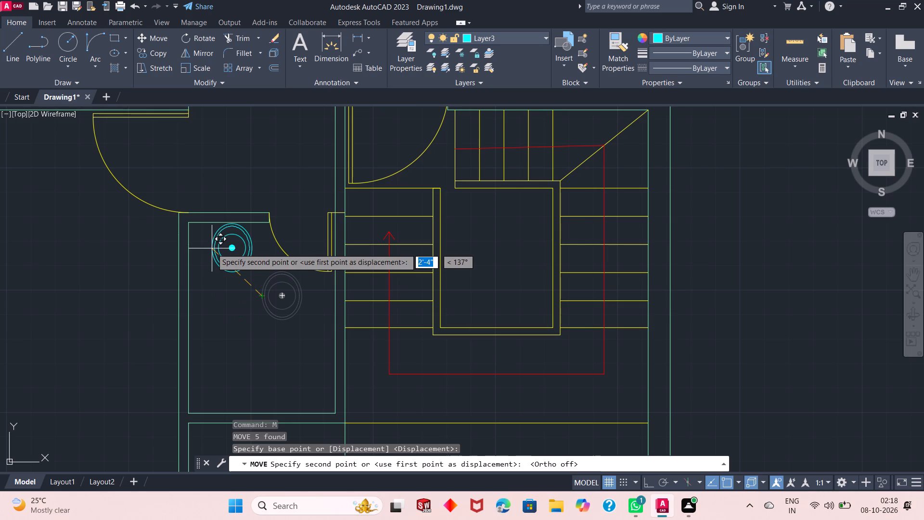
left_click(188, 257)
Copy the upper-left bathroom's toilet into the small bathroom beside the staircase, its tank against the left wall near the lower corner.
scroll(222, 262, "up", 2)
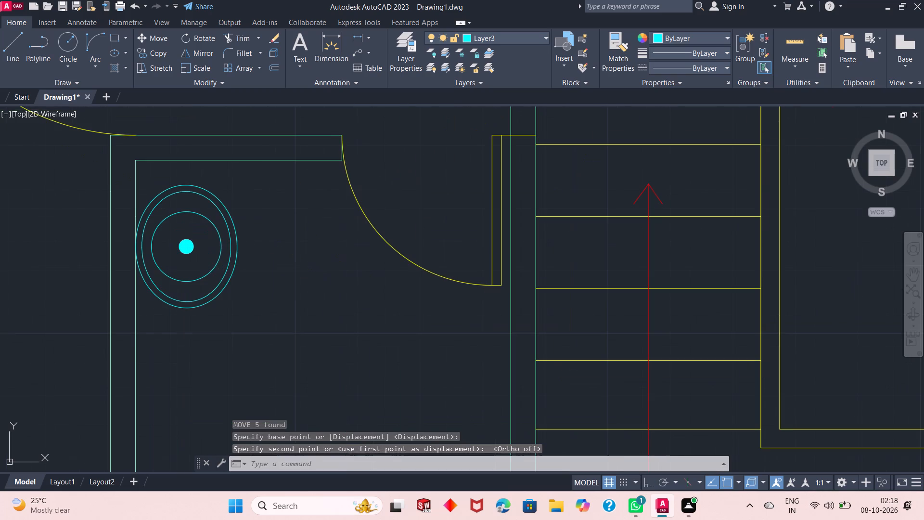
scroll(211, 204, "down", 3)
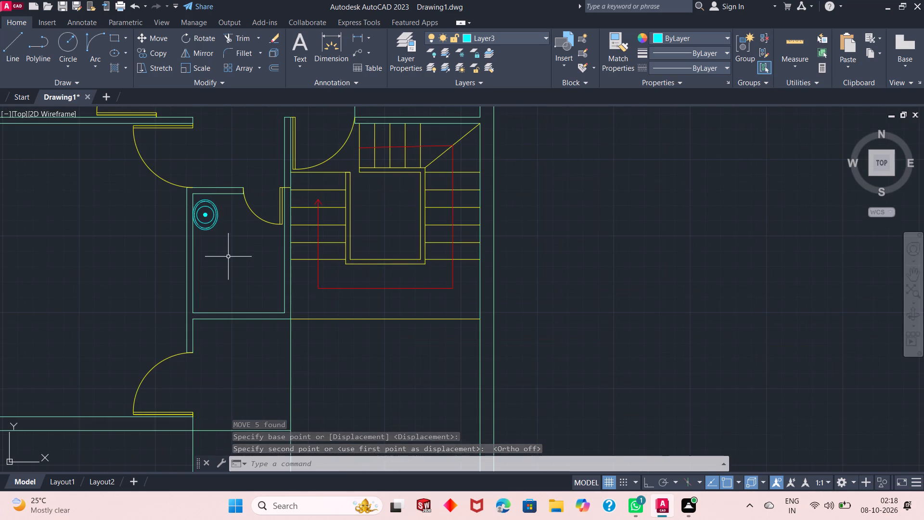
scroll(228, 260, "up", 2)
scroll(228, 260, "down", 8)
scroll(226, 231, "up", 2)
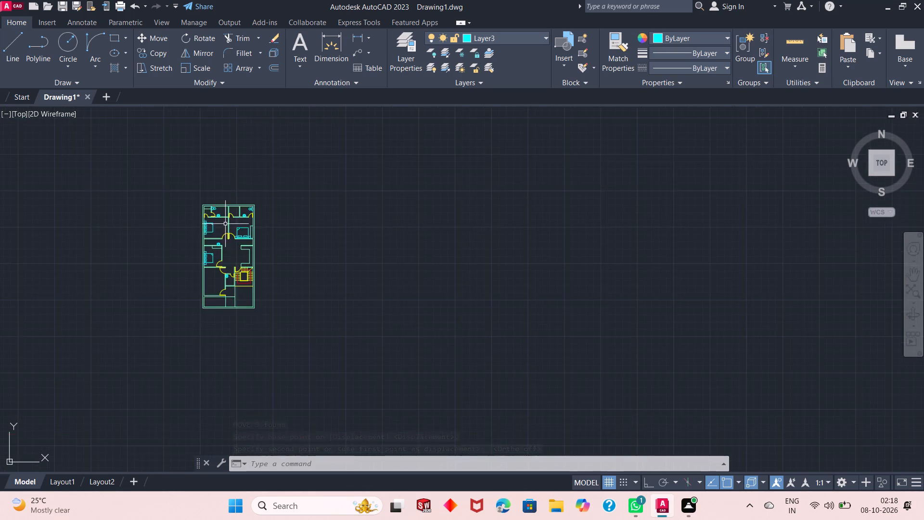
scroll(225, 224, "up", 3)
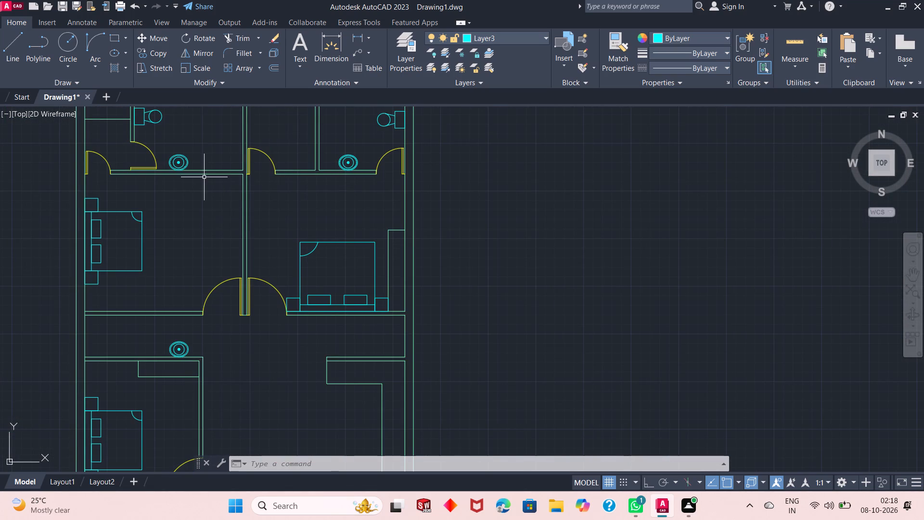
scroll(216, 211, "down", 2)
scroll(187, 160, "up", 4)
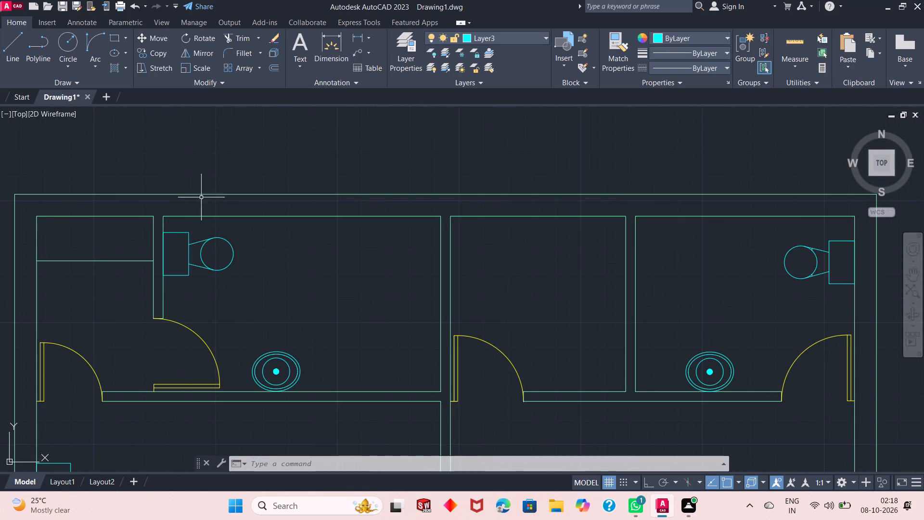
left_click(232, 227)
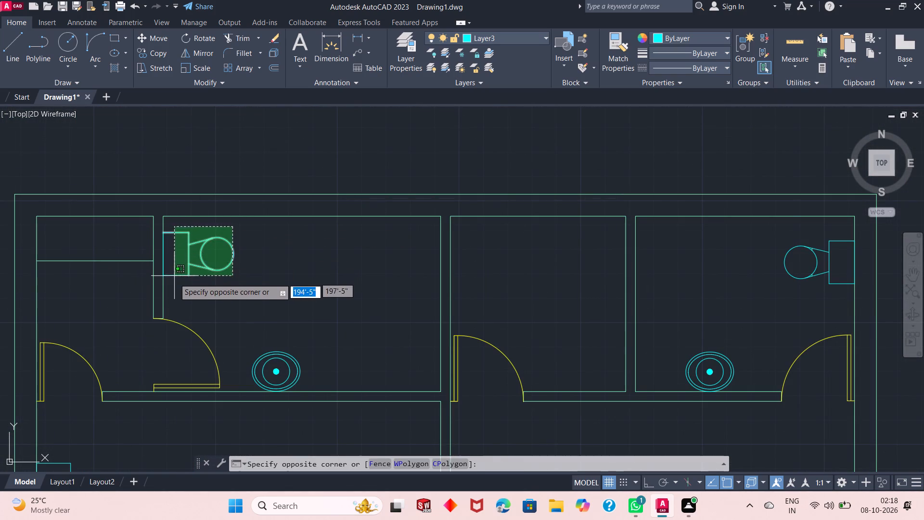
left_click(174, 283)
left_click(163, 253)
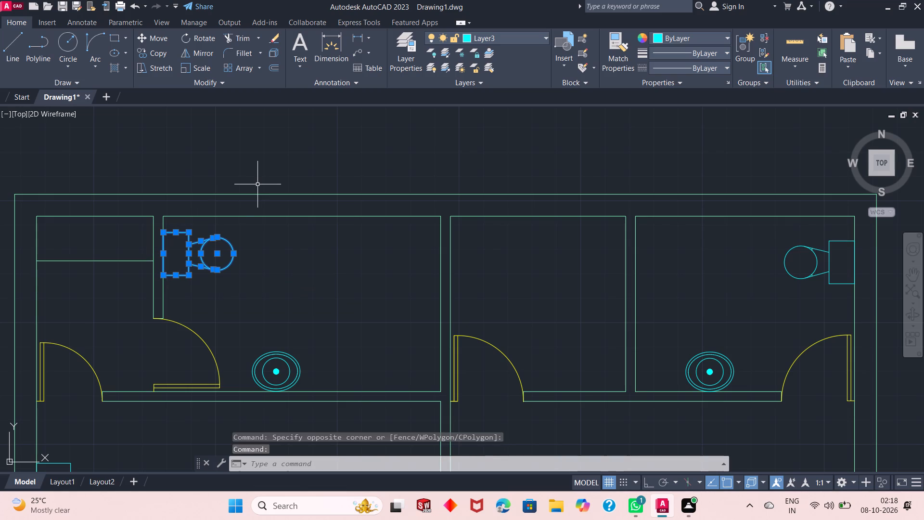
key("ctrl+c")
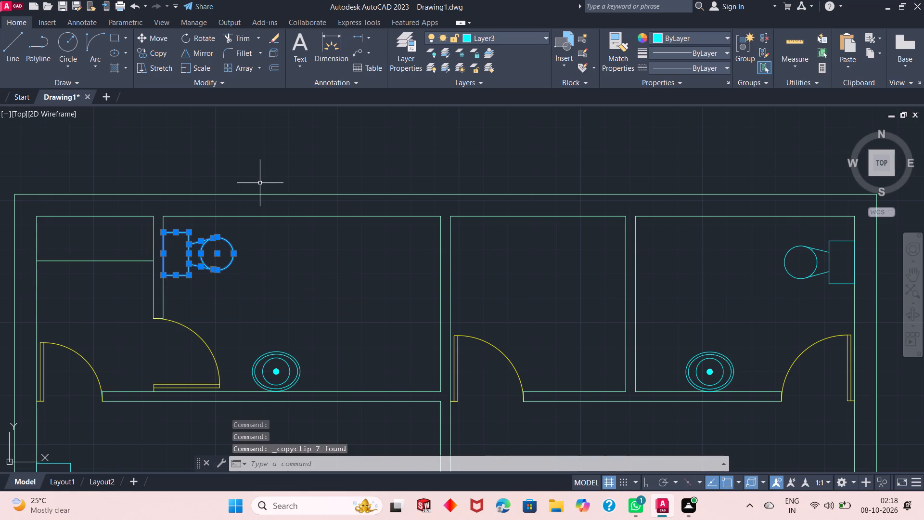
scroll(237, 155, "down", 4)
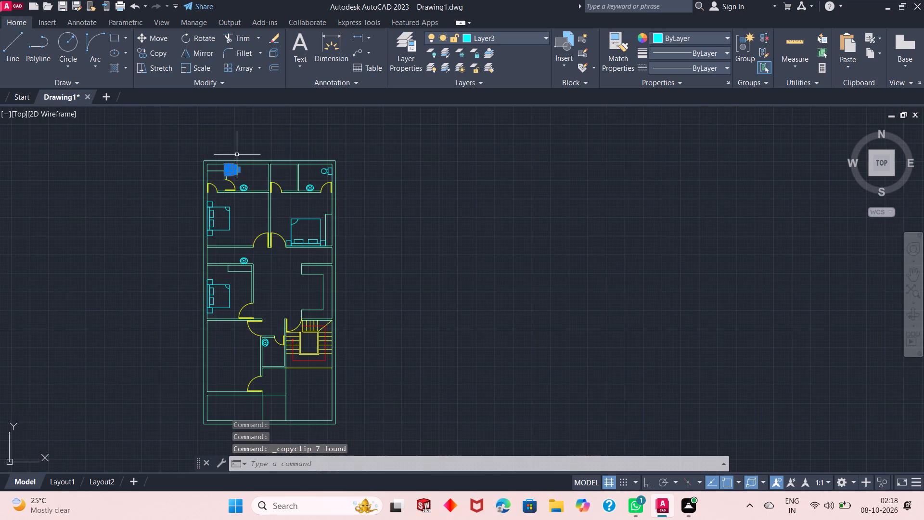
scroll(257, 368, "up", 4)
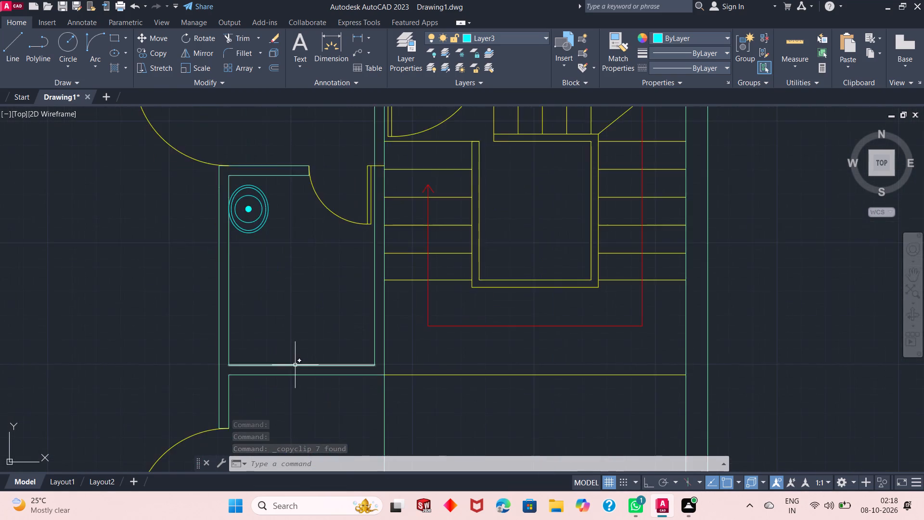
scroll(295, 365, "up", 1)
left_click(295, 337)
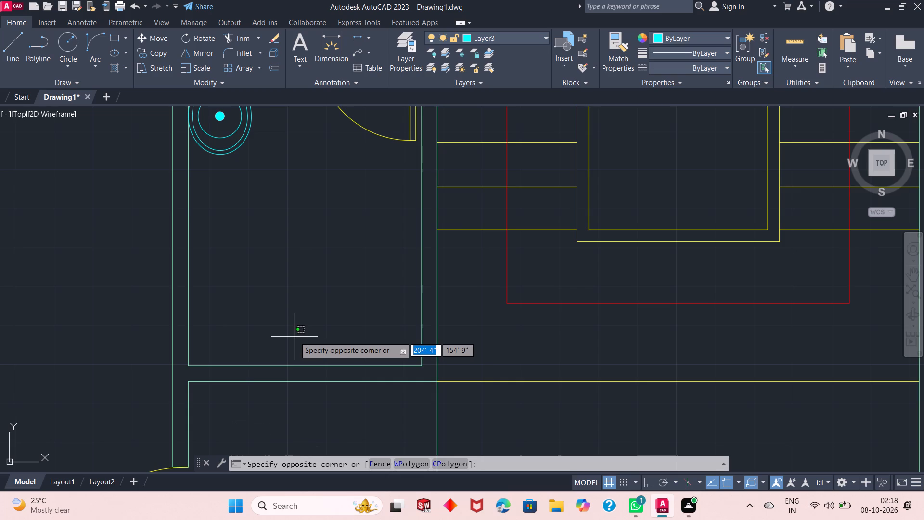
key("ctrl+v")
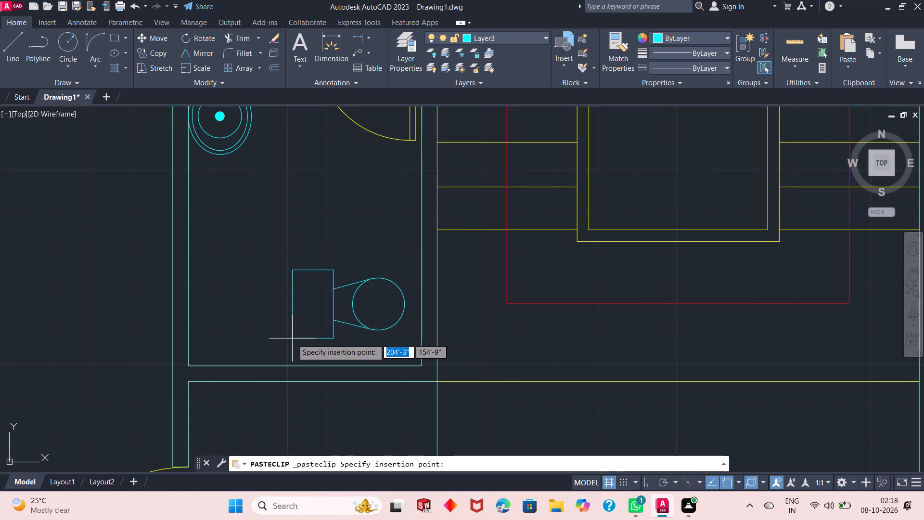
left_click(187, 328)
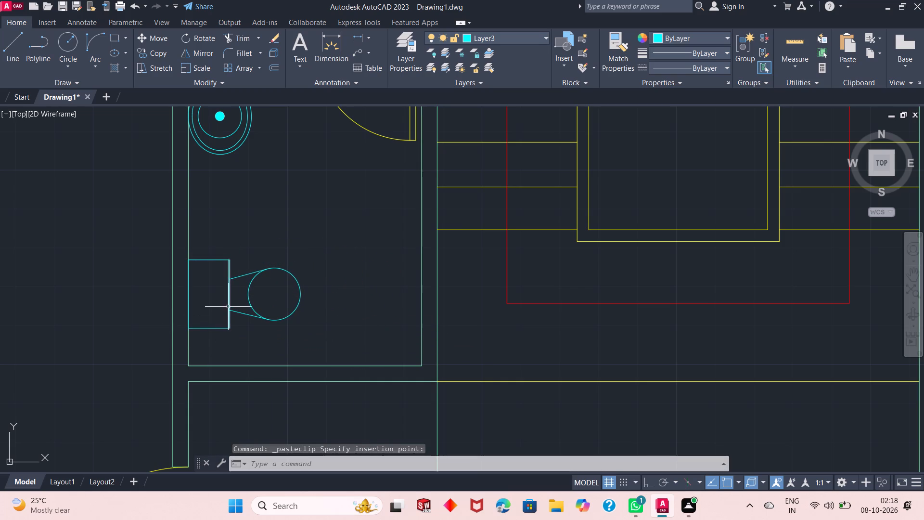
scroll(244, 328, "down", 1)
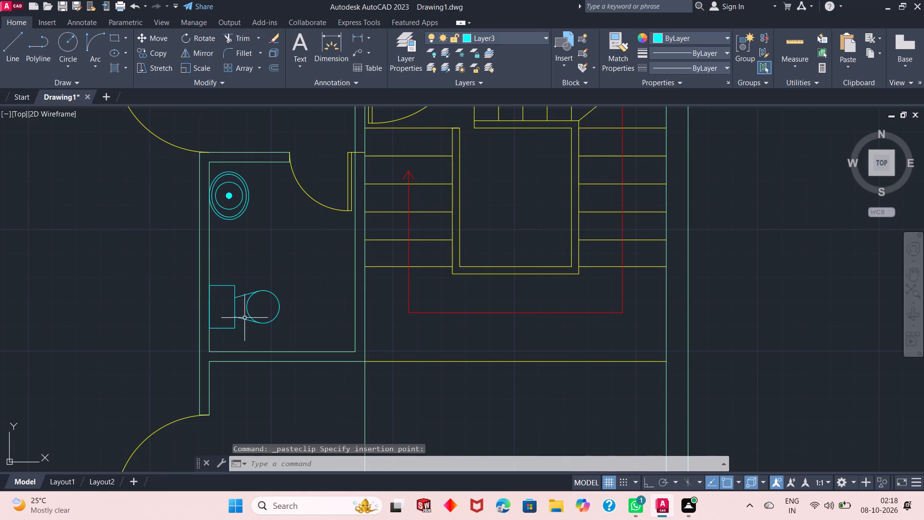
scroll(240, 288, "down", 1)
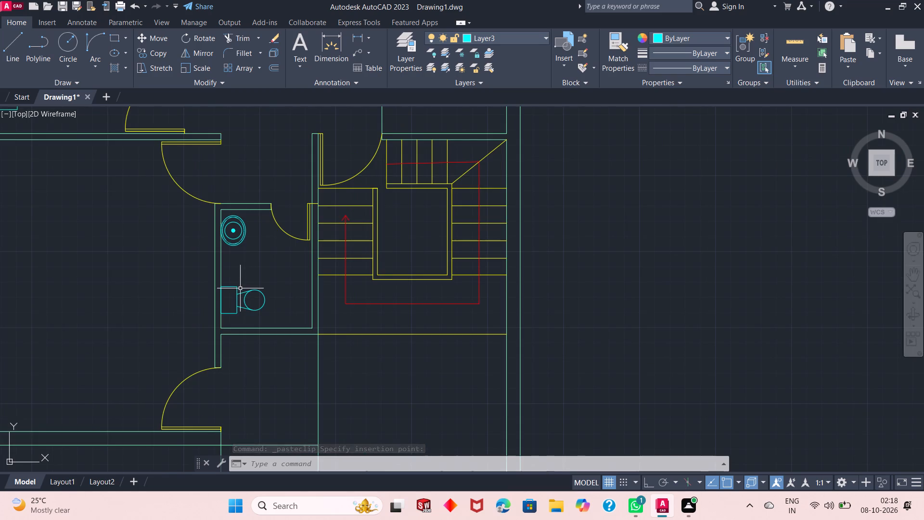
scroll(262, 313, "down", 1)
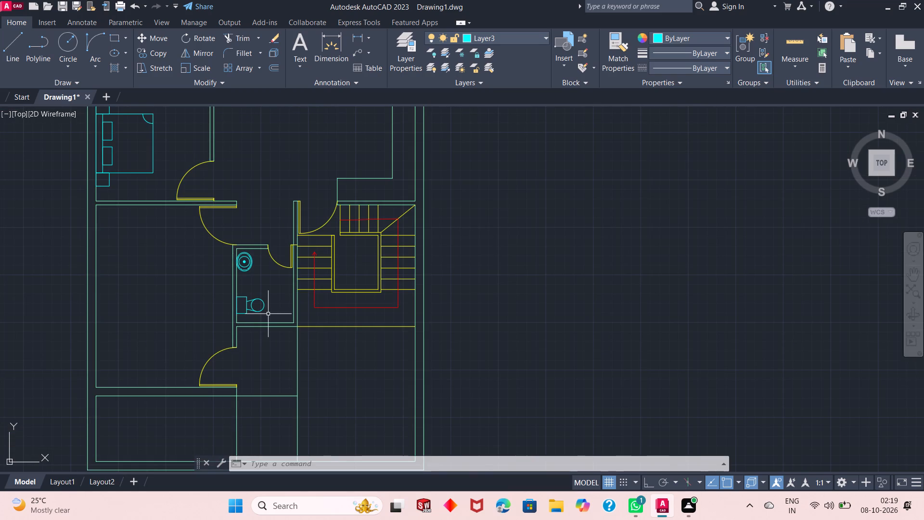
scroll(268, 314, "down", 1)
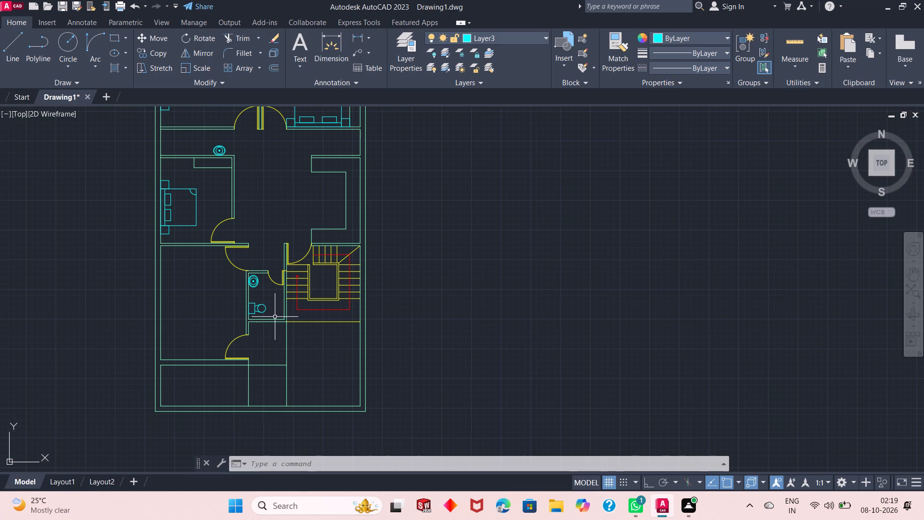
Make Layer4 the current layer.
scroll(277, 312, "up", 1)
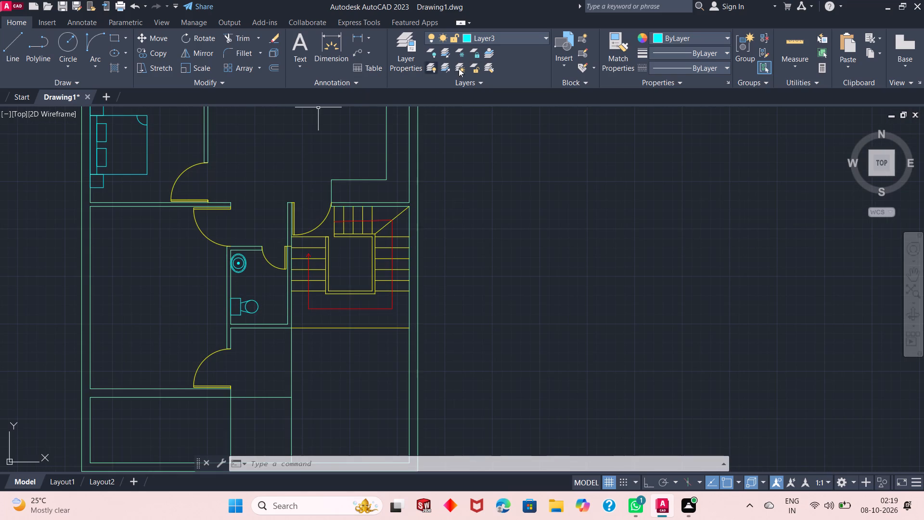
left_click(509, 33)
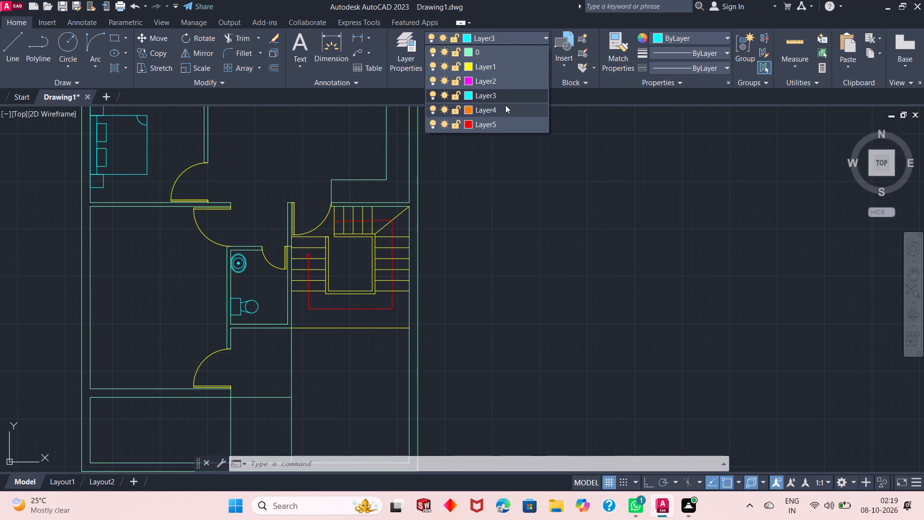
left_click(505, 105)
Draw the sofa's outer outline in the room left of the small bathroom: about 2'-6" arm, 4'-8" along the upper wall, and, with Ortho on, 6' down the left wall.
scroll(309, 237, "down", 2)
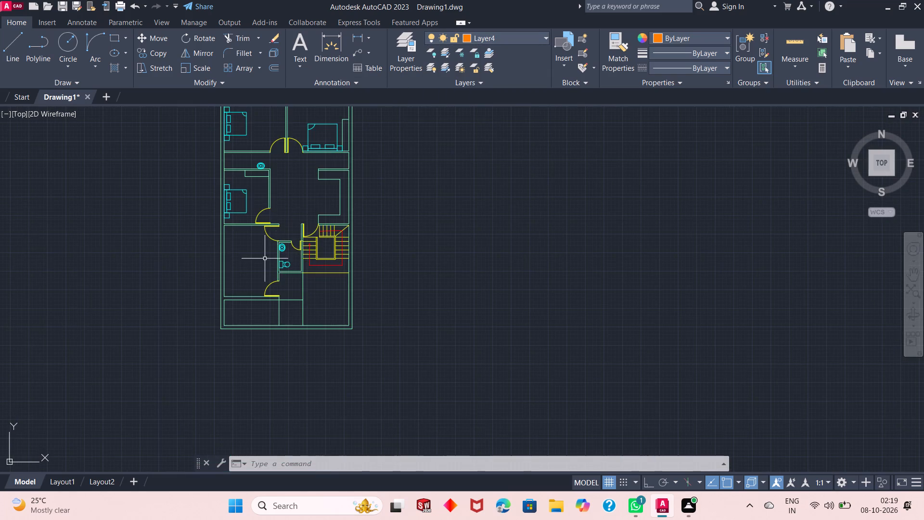
scroll(249, 260, "up", 3)
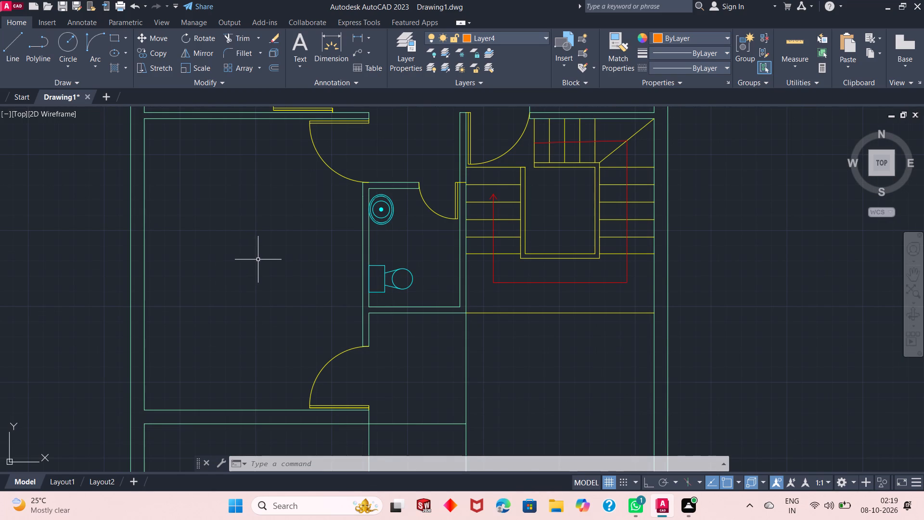
left_click(8, 61)
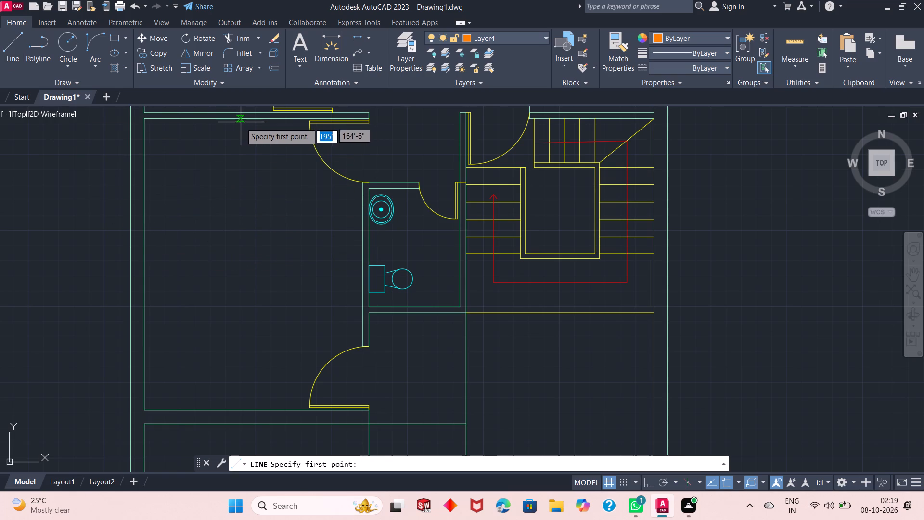
left_click(229, 164)
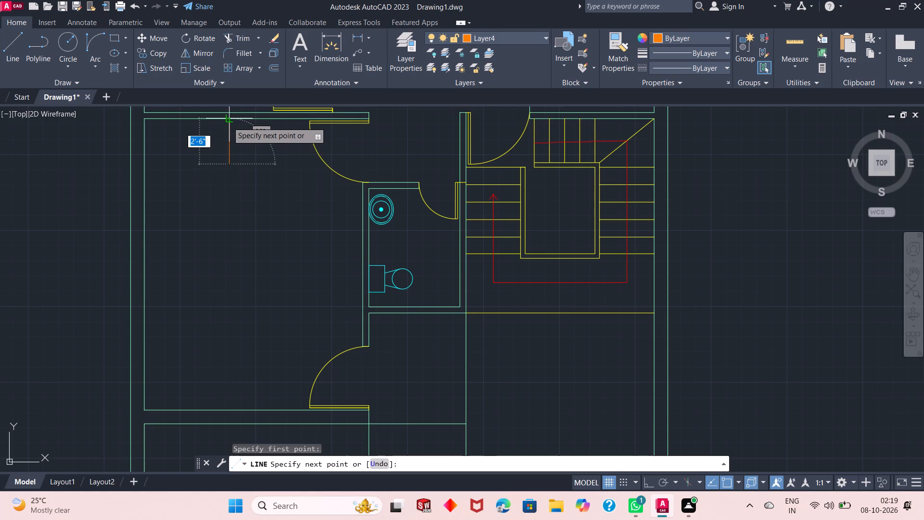
left_click(228, 120)
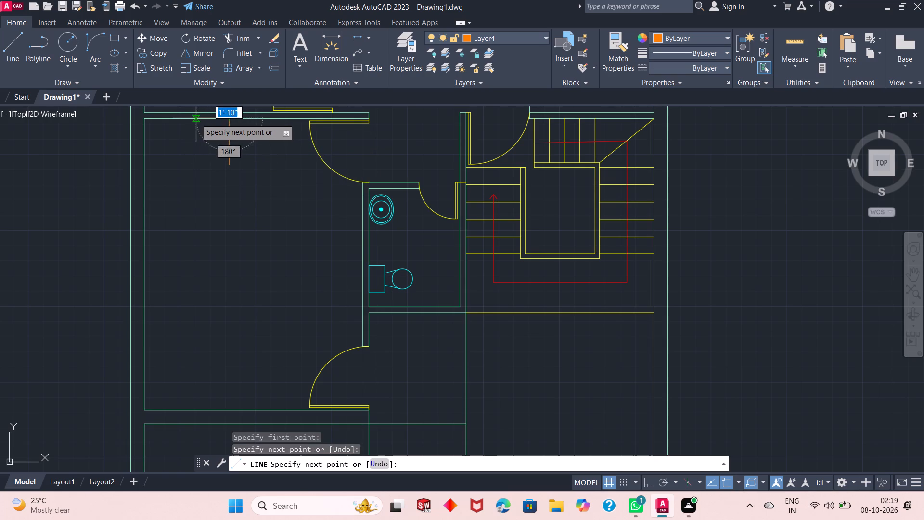
left_click(143, 118)
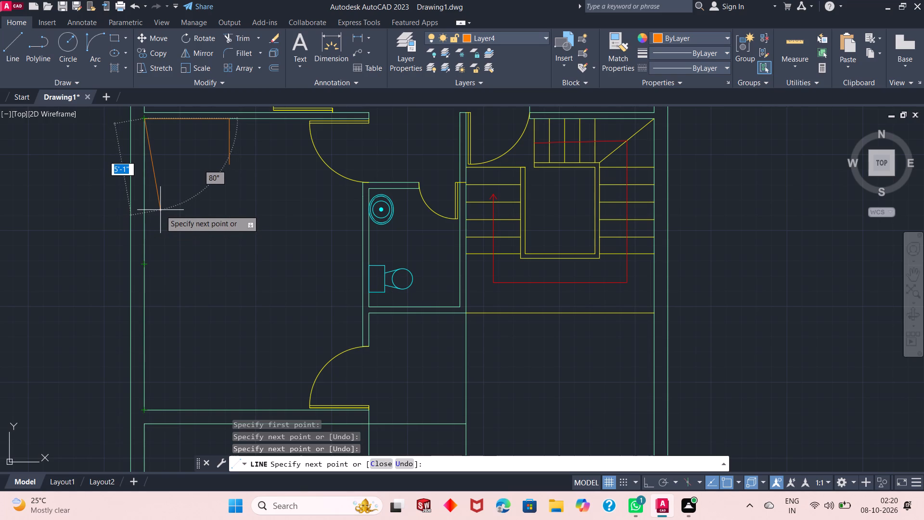
key("F8")
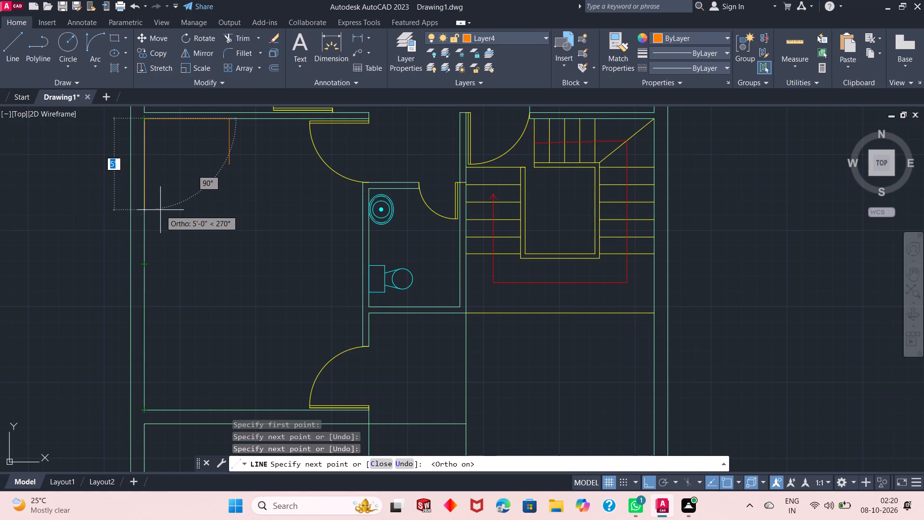
key("6")
key("apostrophe")
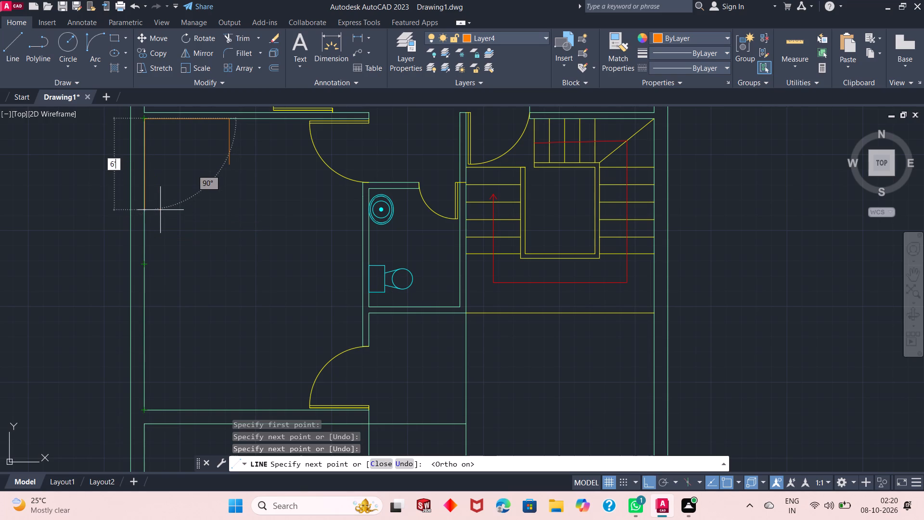
key("Return")
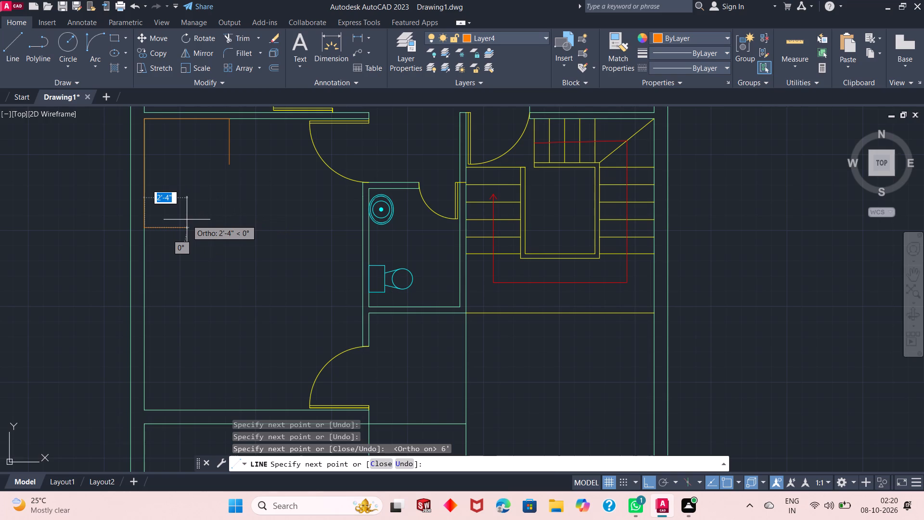
key("2")
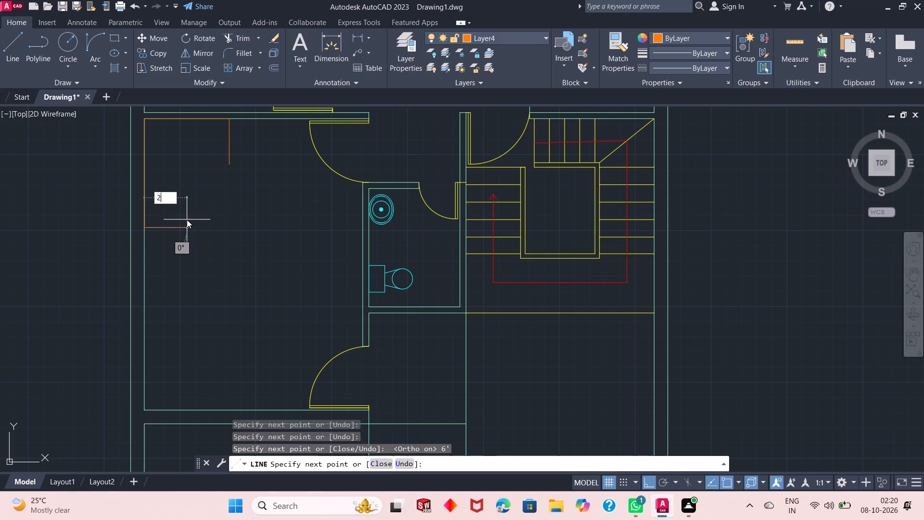
key("Escape")
key("Escape")
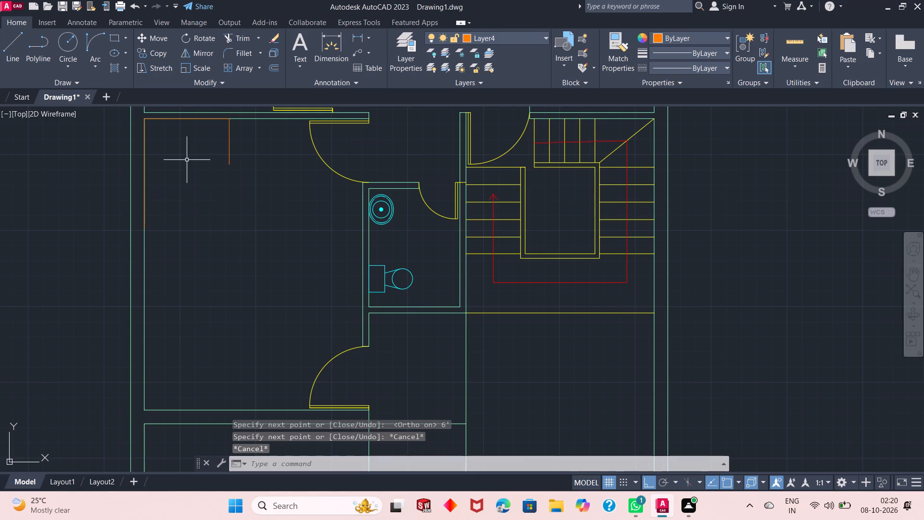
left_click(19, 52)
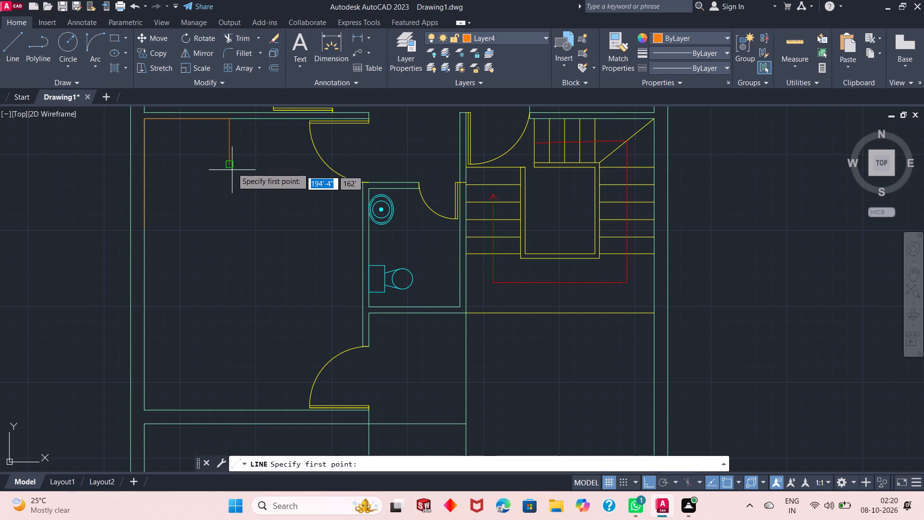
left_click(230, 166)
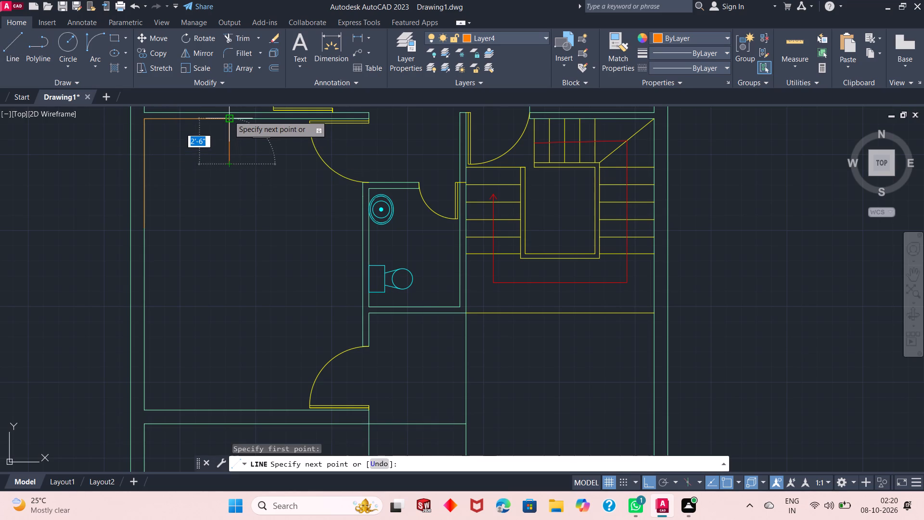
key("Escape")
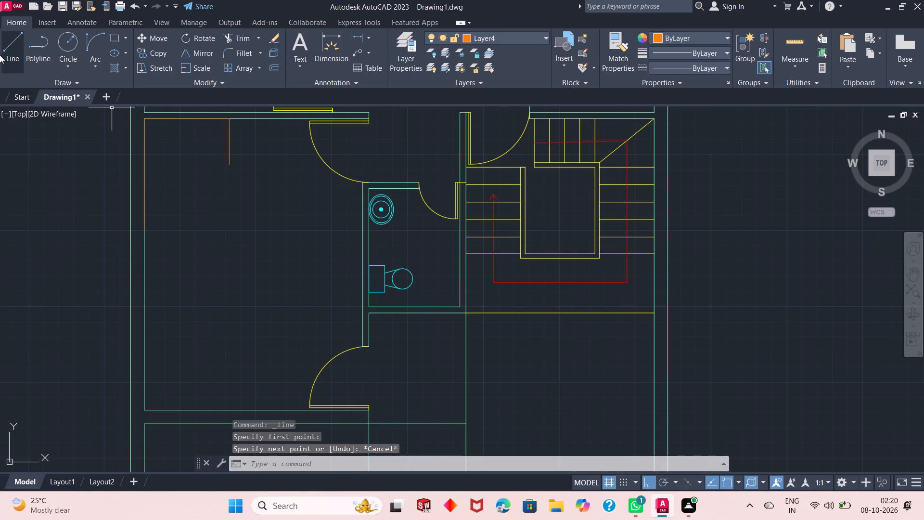
Draw the sofa's lower arm from the 6' line's bottom end: 2'6" to the right, 4" up and 2'3" back left.
left_click(11, 39)
left_click(145, 228)
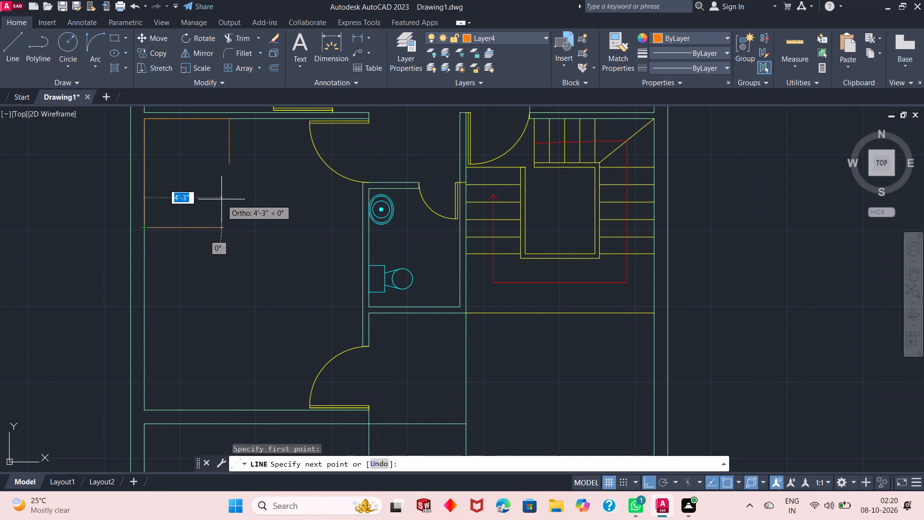
type("2'6\"")
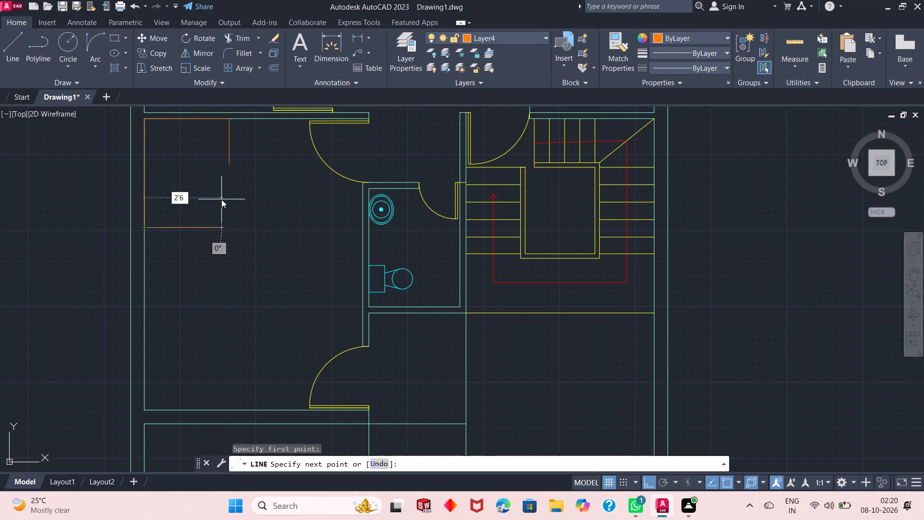
key("Return")
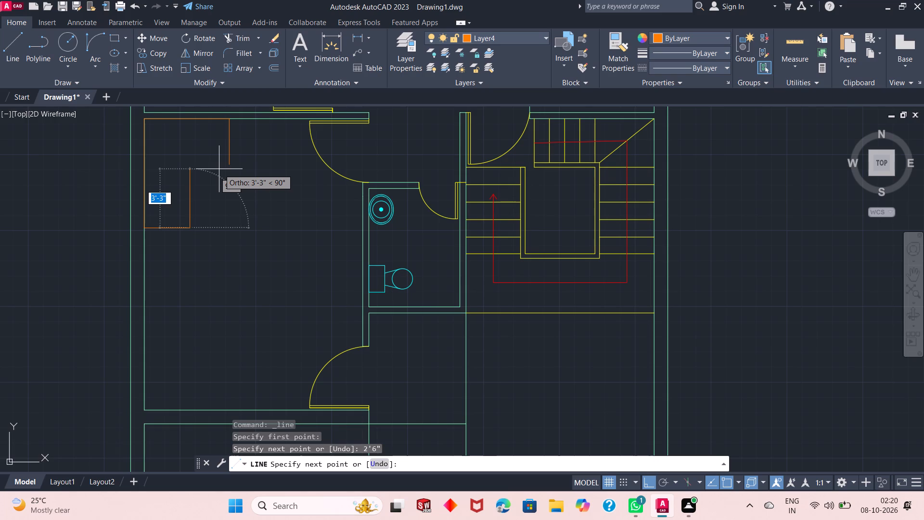
type("4\"")
key("Return")
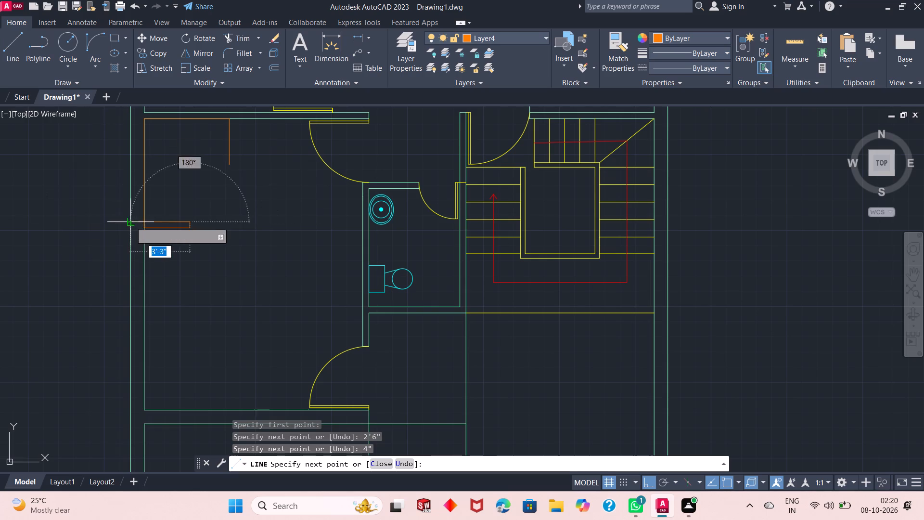
scroll(154, 225, "up", 3)
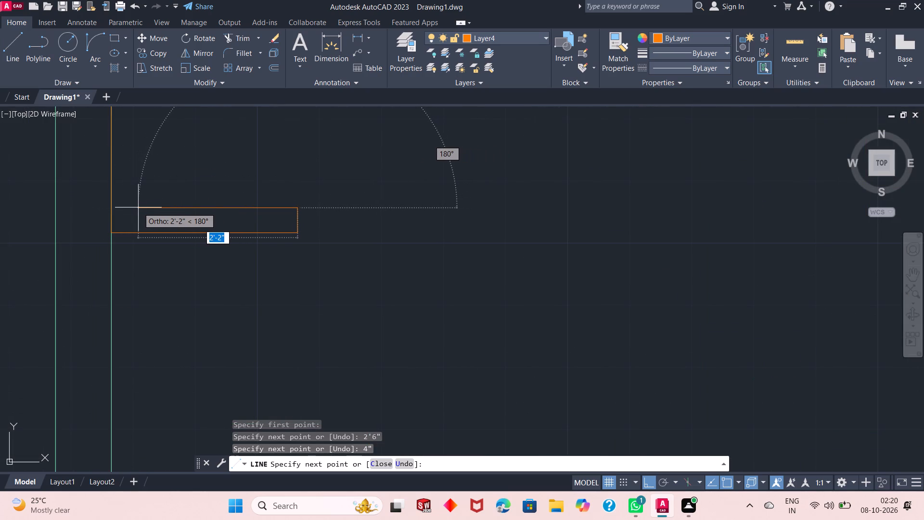
key("2")
type("'3")
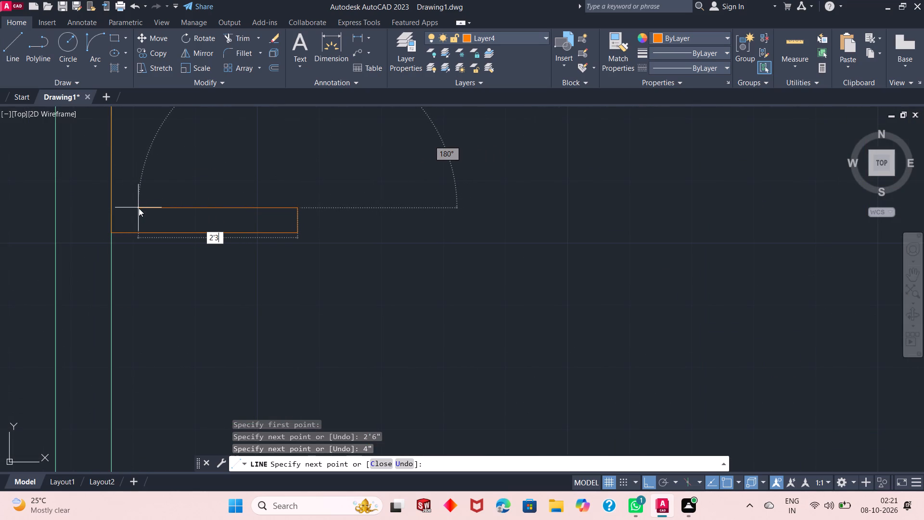
key("shift+quotedbl")
key("Return")
Continue the sofa's inner outline 5'5" upward, parallel to the left wall.
scroll(139, 208, "down", 2)
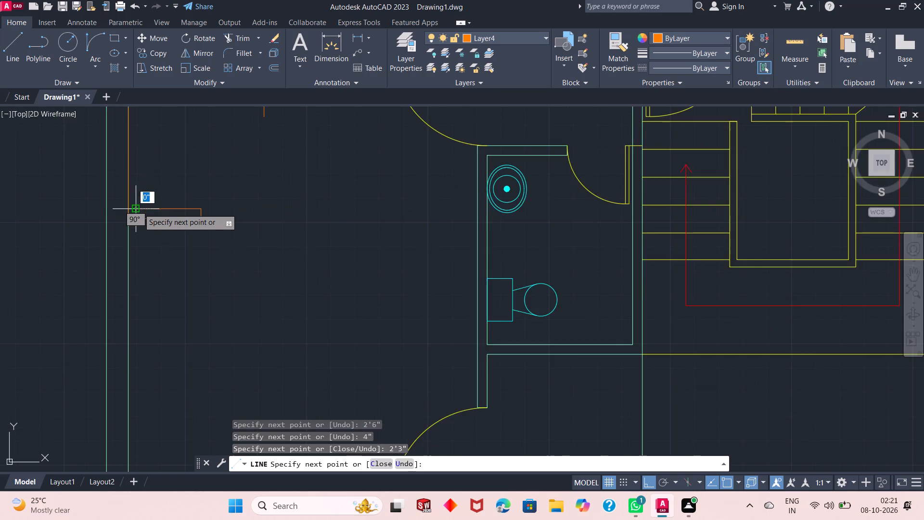
scroll(139, 208, "down", 2)
scroll(149, 158, "up", 2)
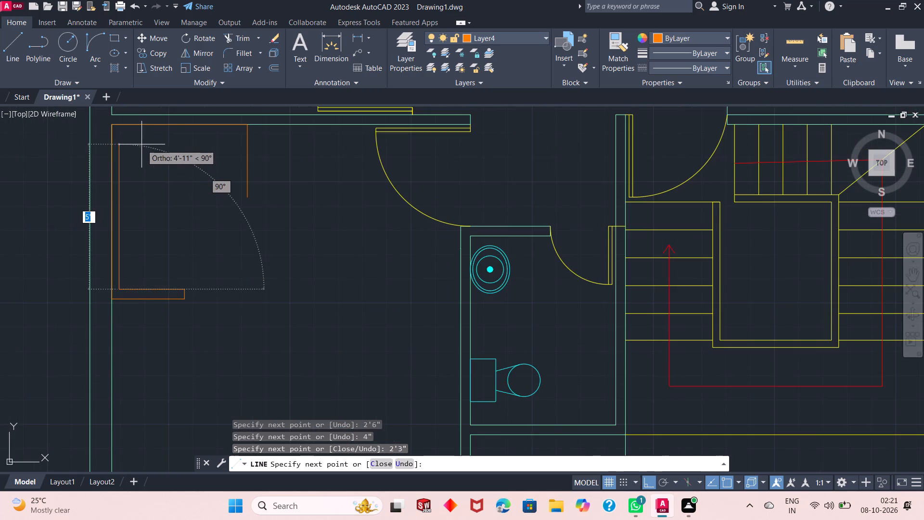
scroll(125, 150, "up", 2)
scroll(125, 150, "down", 2)
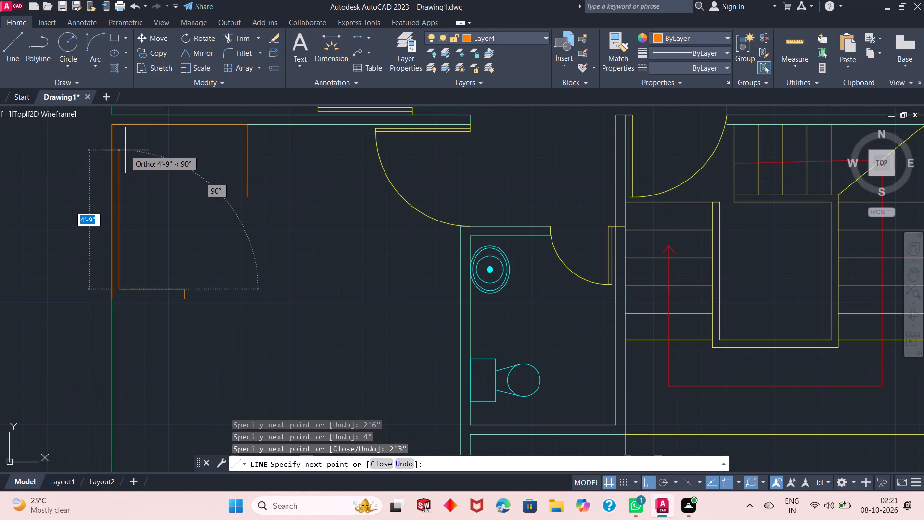
scroll(101, 259, "up", 2)
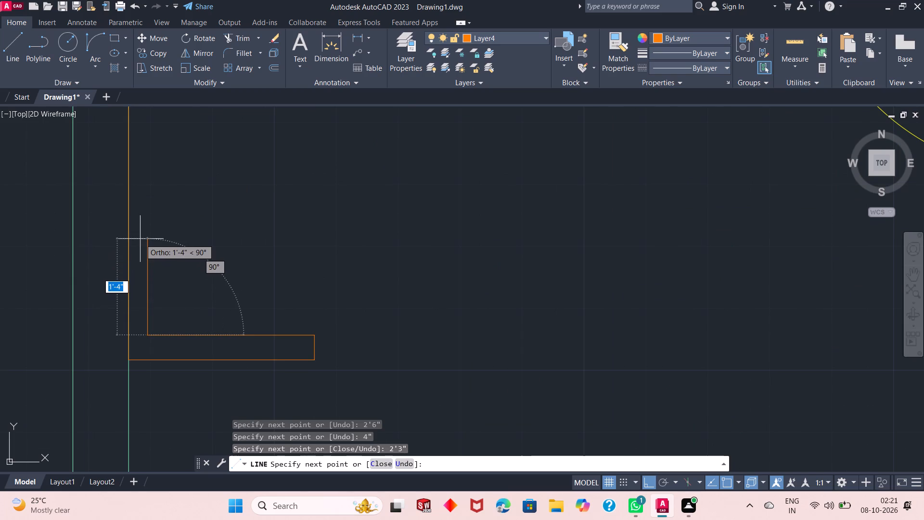
scroll(170, 234, "up", 3)
scroll(172, 234, "down", 6)
scroll(185, 150, "up", 2)
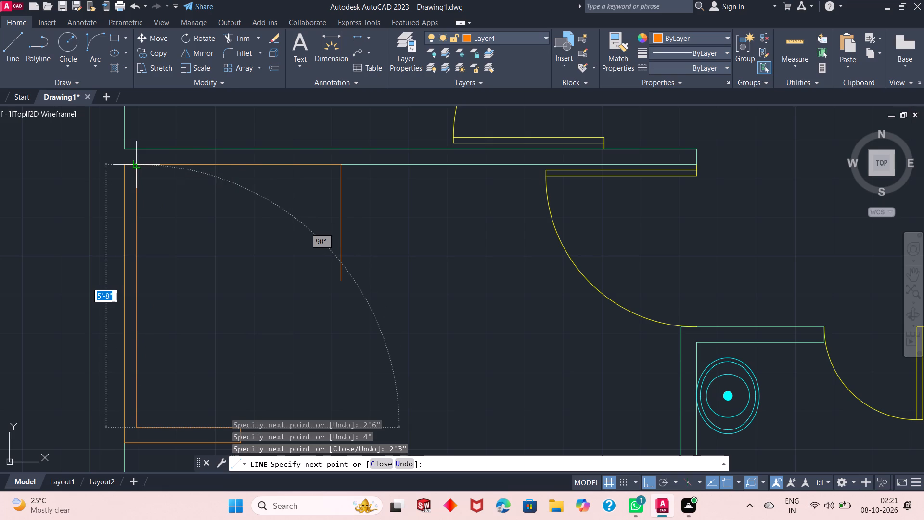
type("5'5")
key("shift+quotedbl")
key("Return")
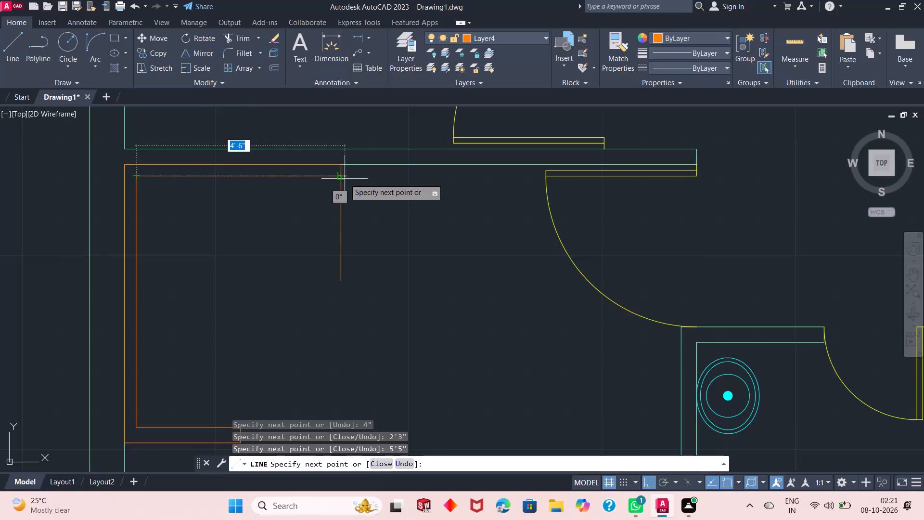
Continue the inner outline 4'2" to the right, down level with the upper arm's end, and across to its outer line to close the arm.
type("4'")
key("2")
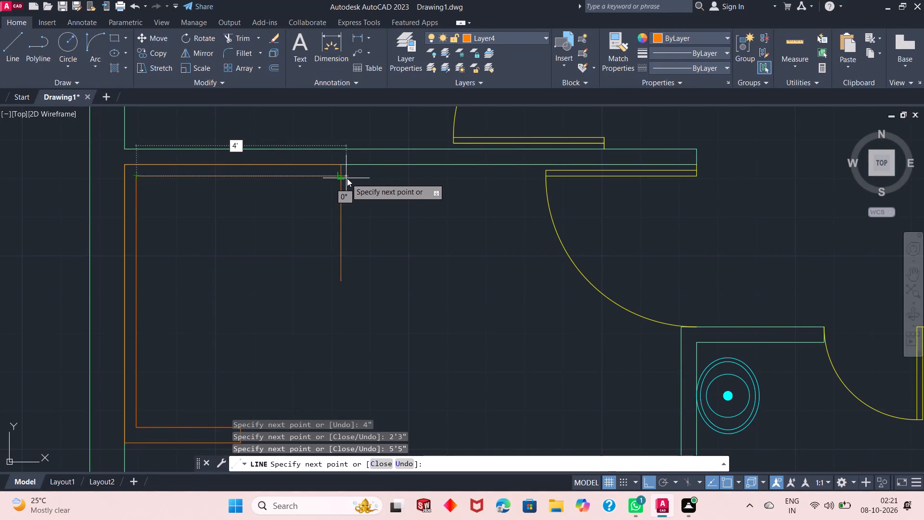
key("shift+quotedbl")
key("Return")
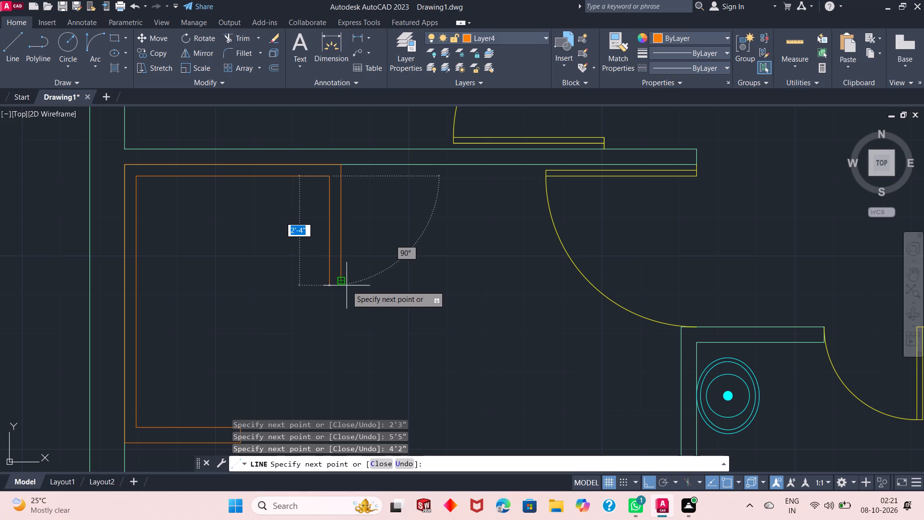
left_click(327, 278)
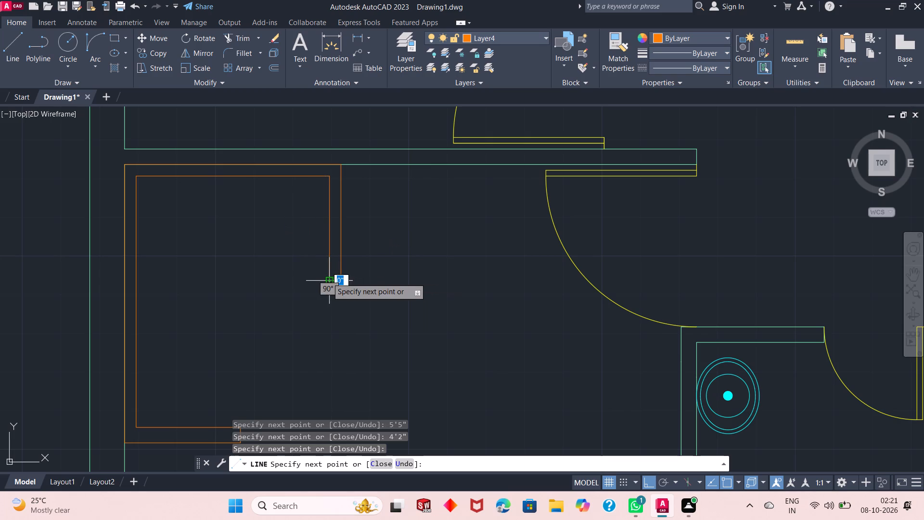
left_click(340, 283)
right_click(369, 273)
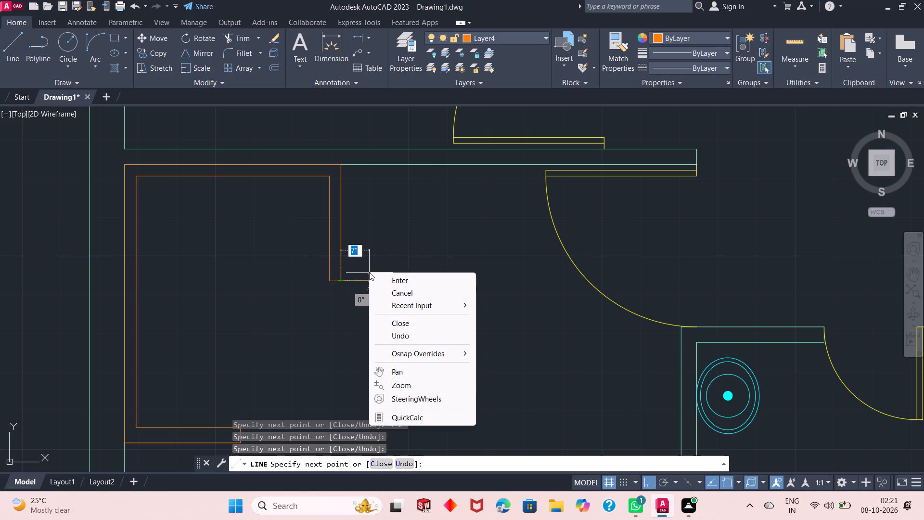
left_click(384, 280)
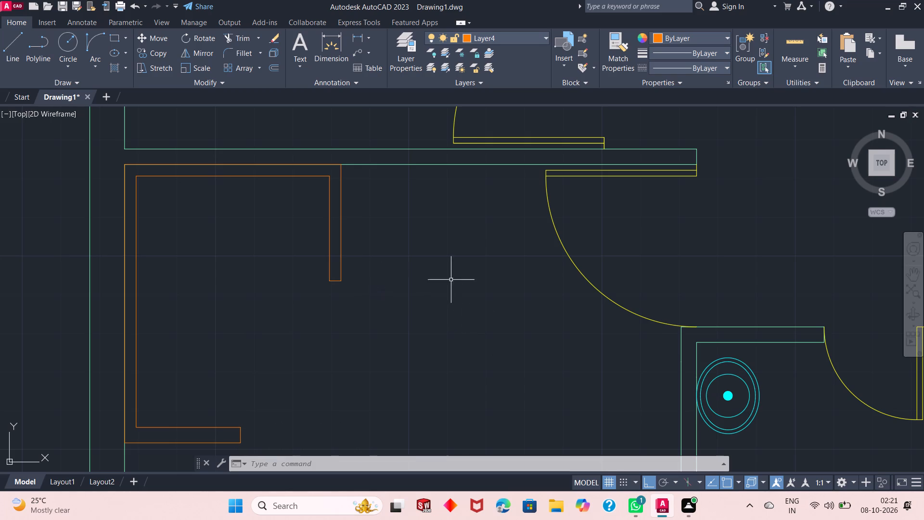
Draw the sofa's upper seat edge from the upper arm's inner bottom corner straight across to the inner back line.
scroll(421, 254, "down", 2)
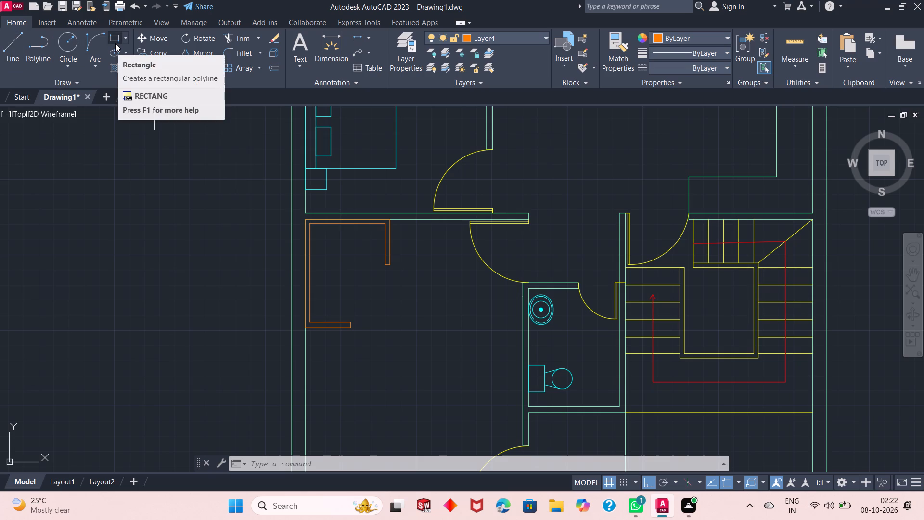
left_click(17, 48)
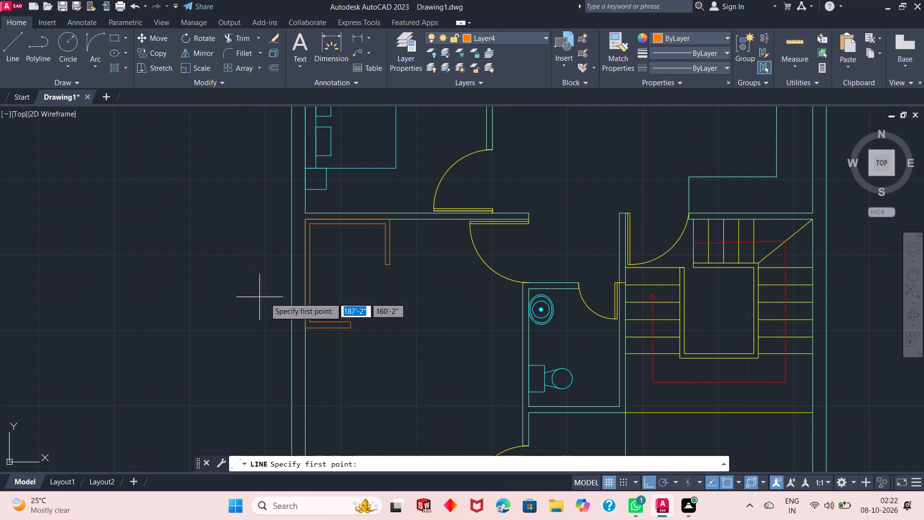
scroll(358, 221, "up", 2)
scroll(360, 260, "up", 1)
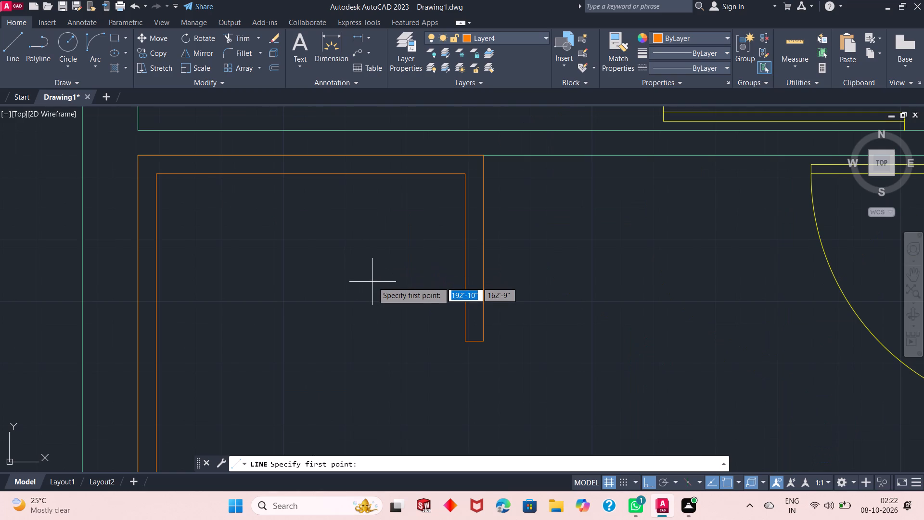
scroll(377, 248, "down", 2)
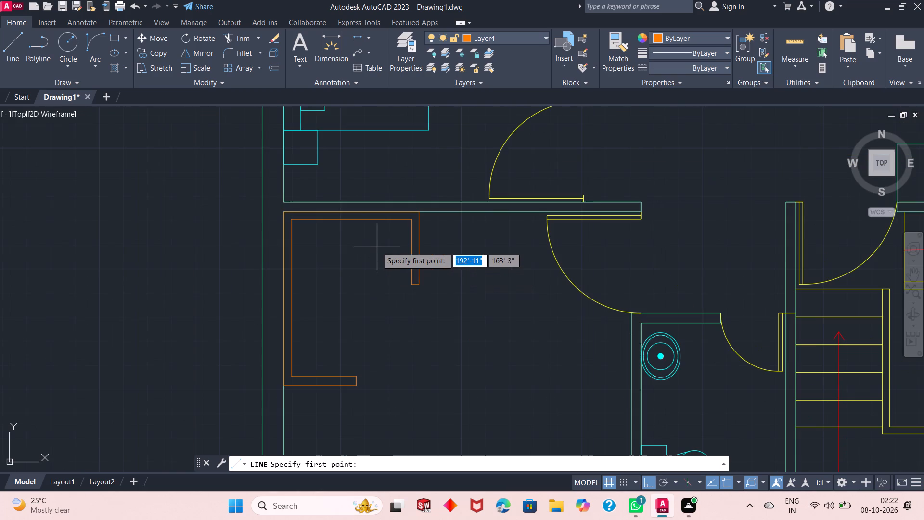
scroll(380, 280, "up", 1)
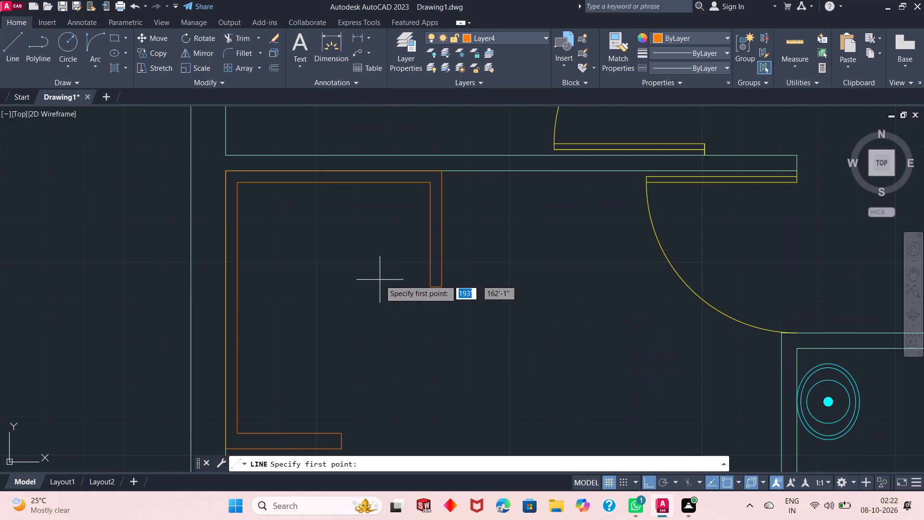
left_click(427, 287)
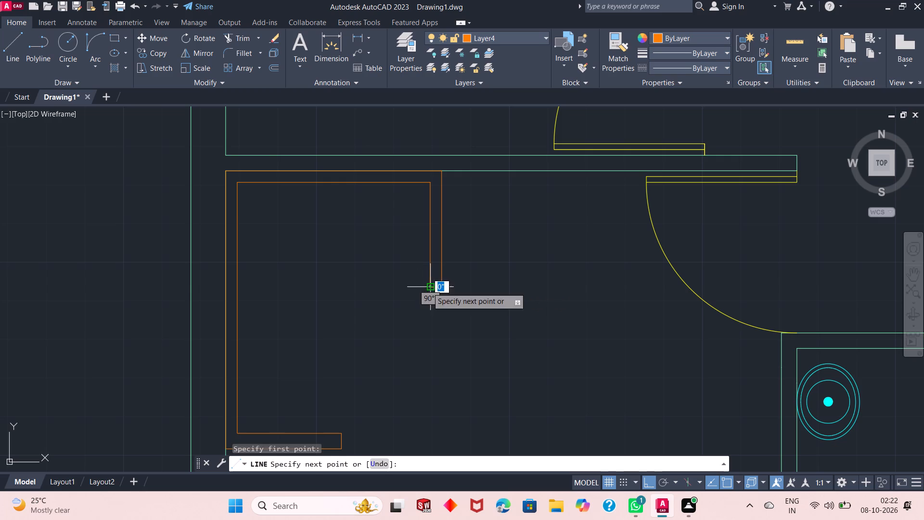
left_click(237, 287)
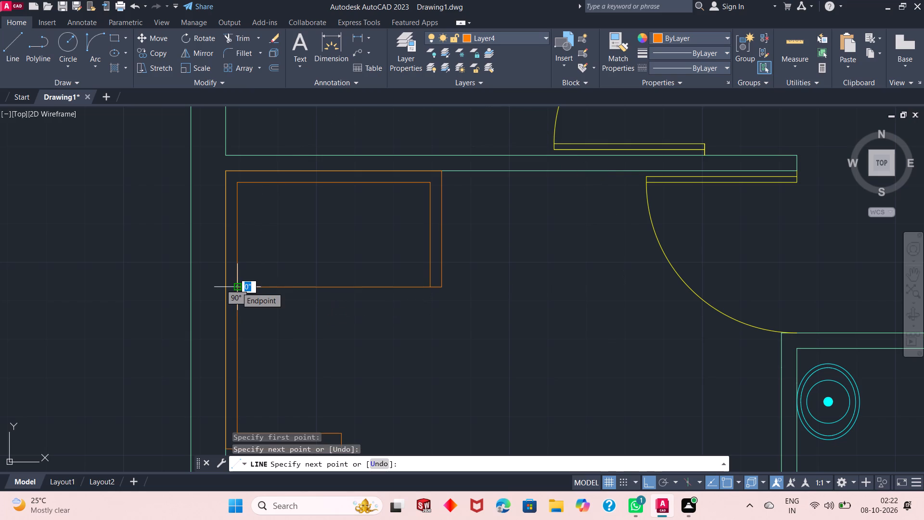
key("Escape")
Draw the lower seat's front edge from the lower arm's inner corner 3'-2" up, perpendicular to the upper seat edge.
scroll(338, 265, "down", 1)
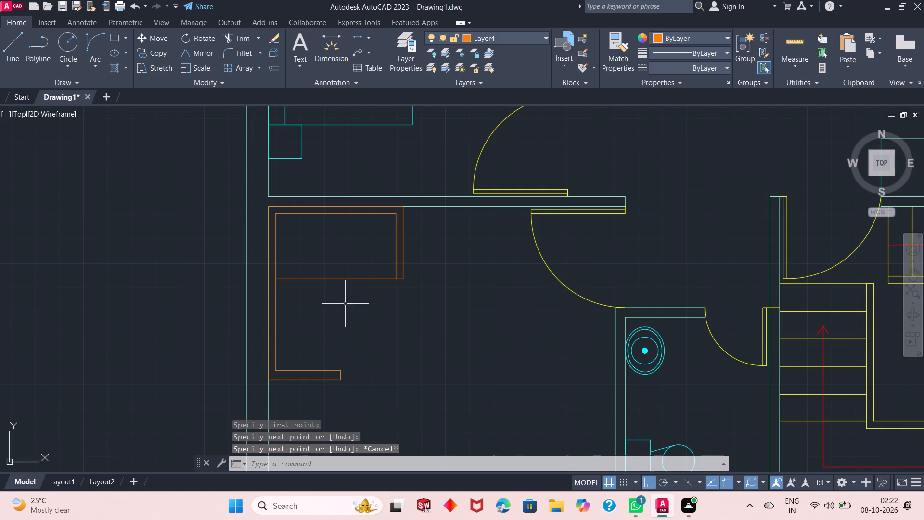
key("space")
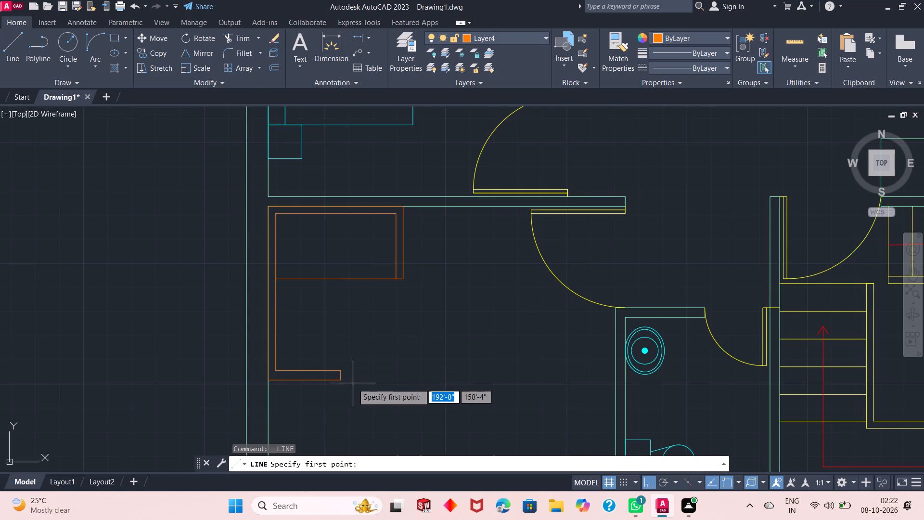
left_click(340, 370)
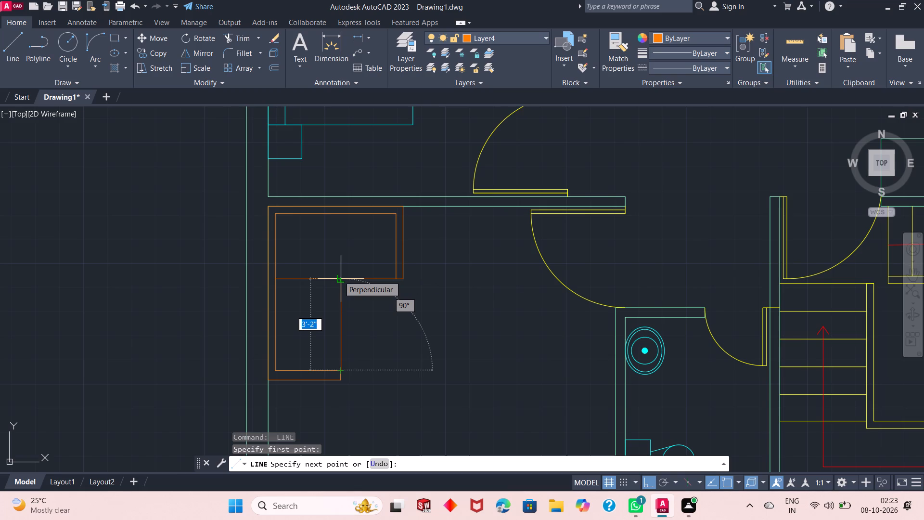
left_click(339, 276)
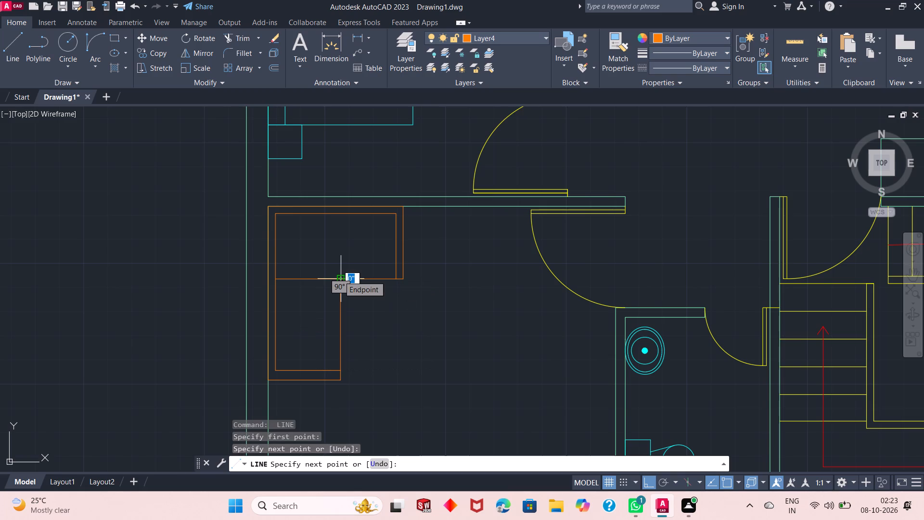
key("Escape")
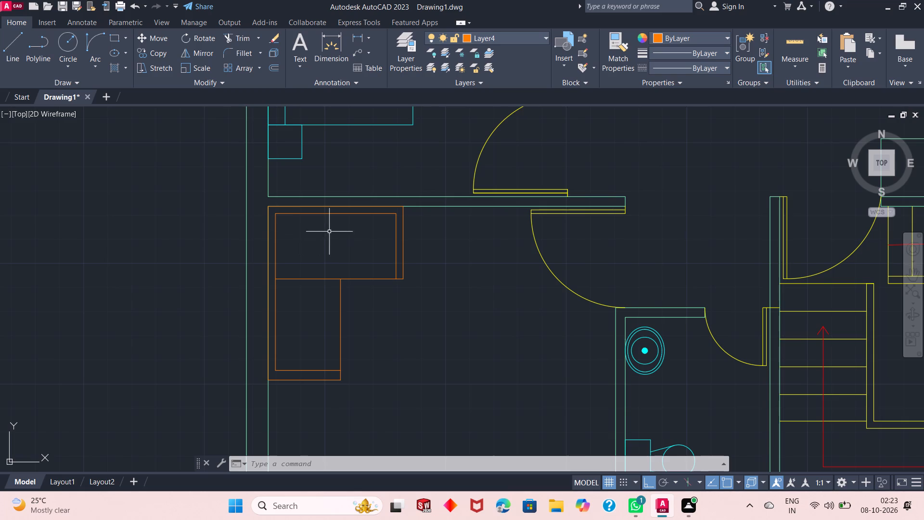
Draw a vertical divider about 2'-3" long from the corner where the seat edges meet up to the upper inner back line.
left_click(7, 52)
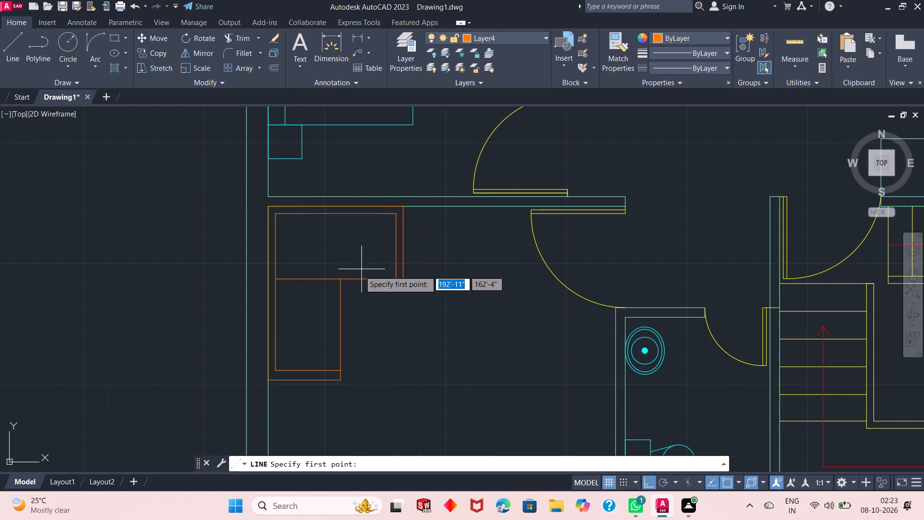
left_click(337, 279)
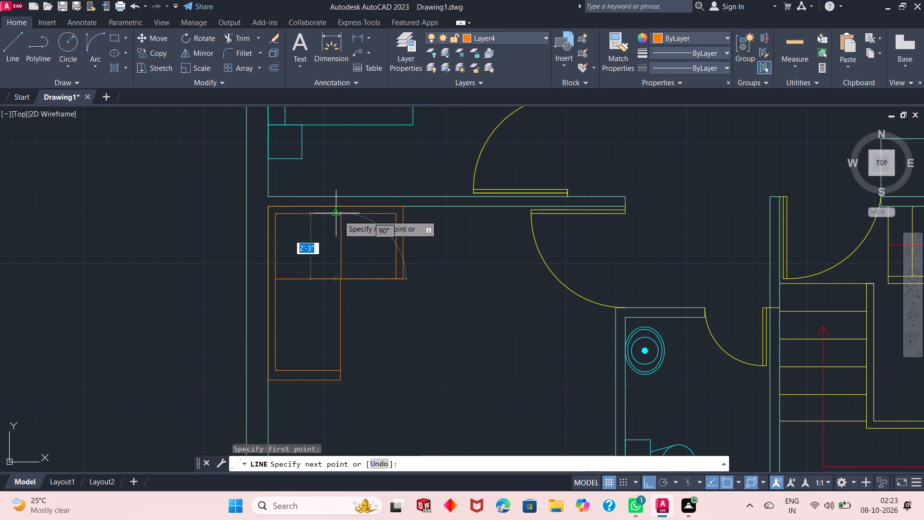
left_click(343, 212)
right_click(343, 212)
left_click(351, 220)
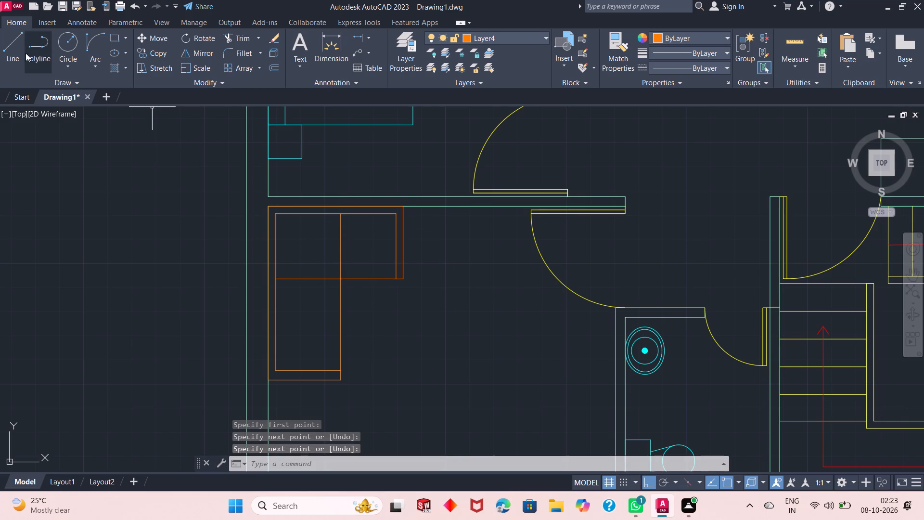
Divide the lower seat into two cushions with a horizontal line from its front edge's midpoint to the inner back line.
left_click(13, 53)
left_click(342, 325)
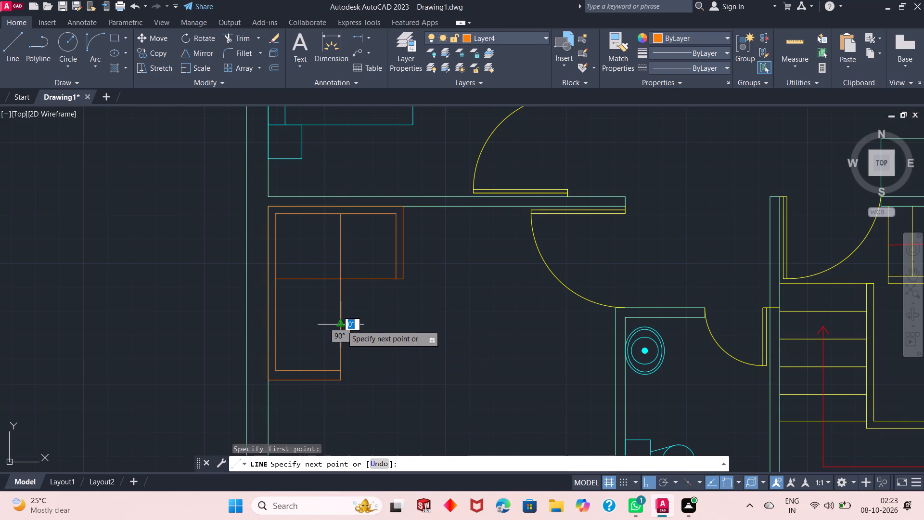
left_click(273, 323)
right_click(387, 326)
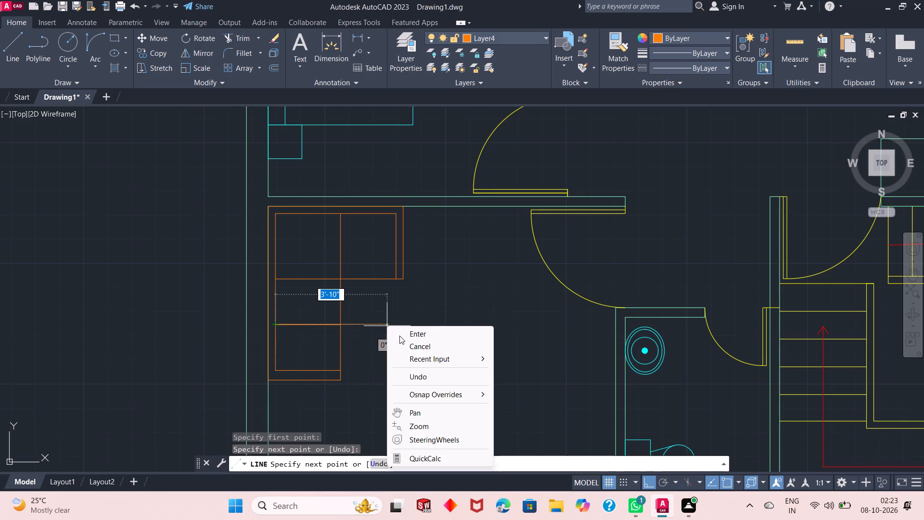
left_click(405, 331)
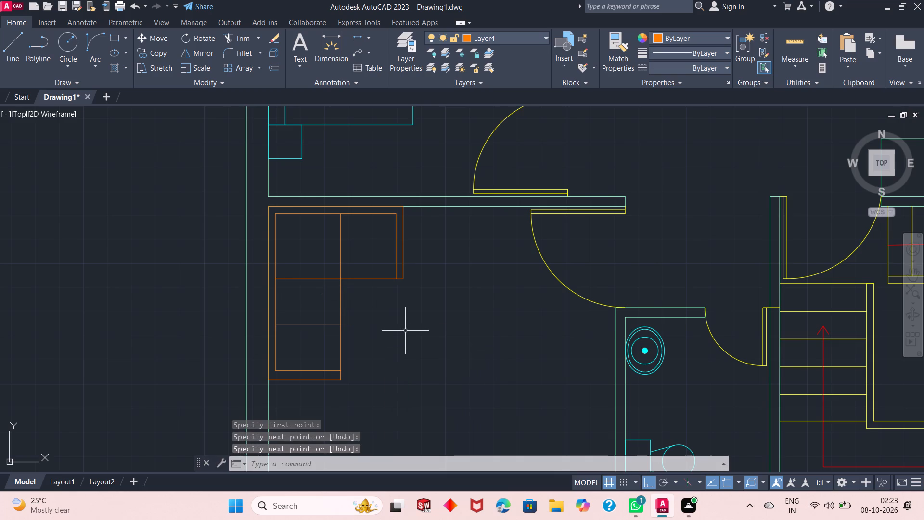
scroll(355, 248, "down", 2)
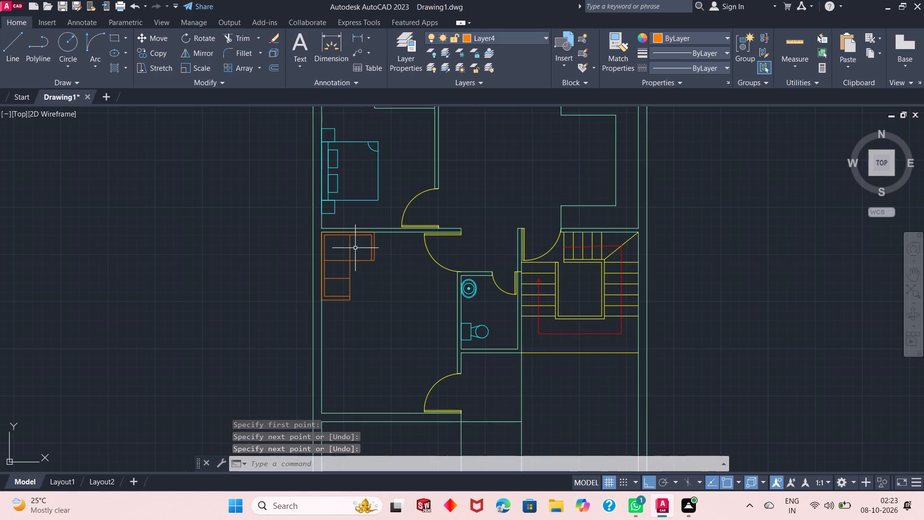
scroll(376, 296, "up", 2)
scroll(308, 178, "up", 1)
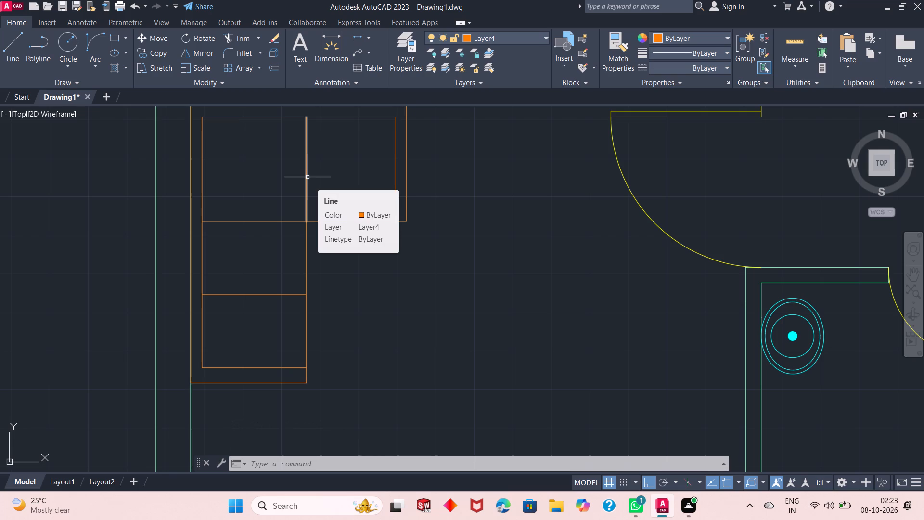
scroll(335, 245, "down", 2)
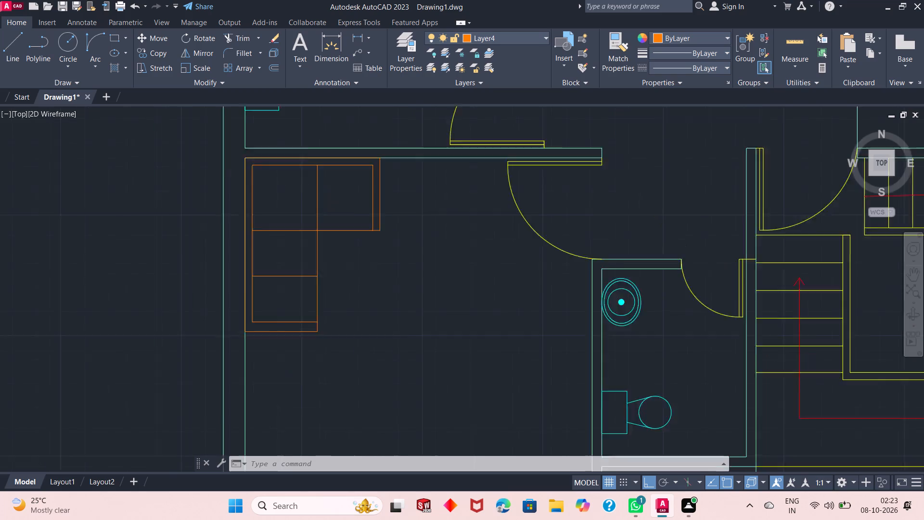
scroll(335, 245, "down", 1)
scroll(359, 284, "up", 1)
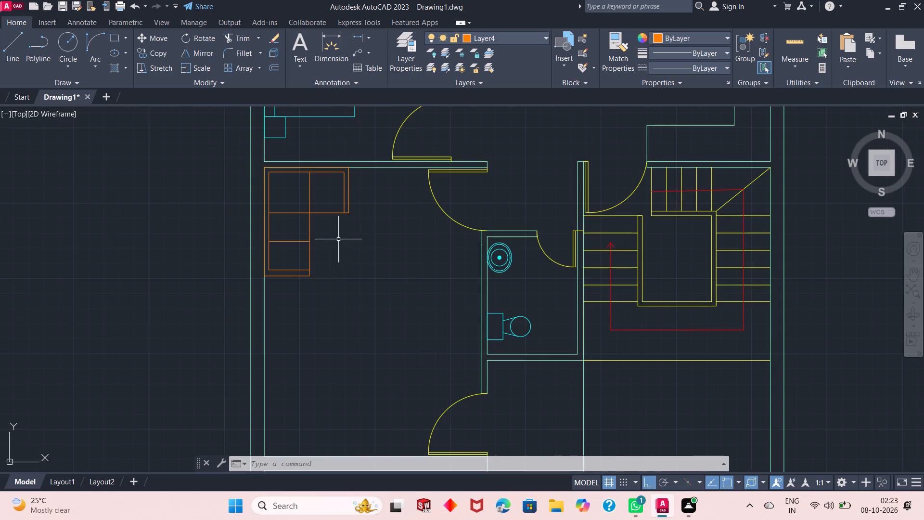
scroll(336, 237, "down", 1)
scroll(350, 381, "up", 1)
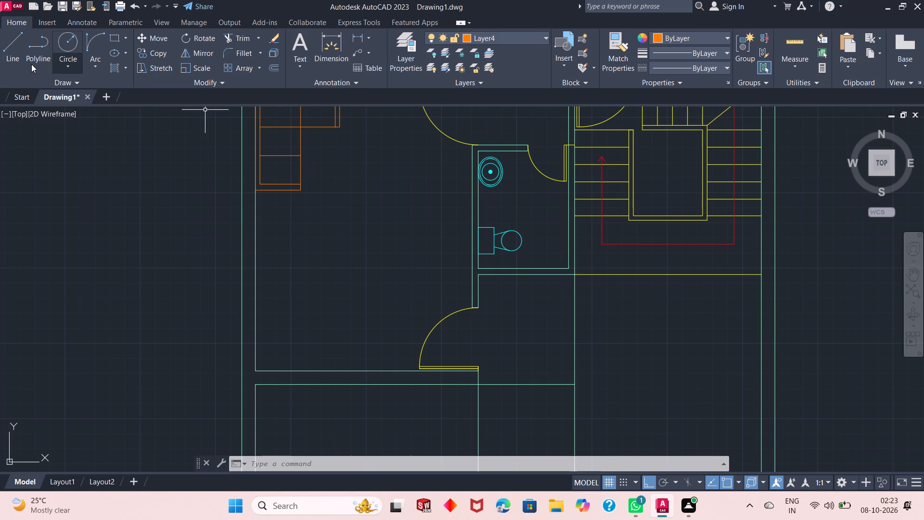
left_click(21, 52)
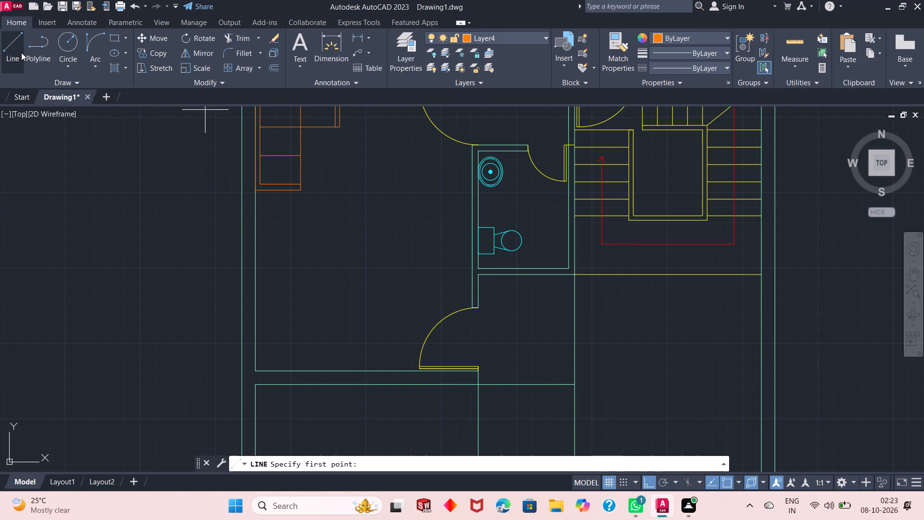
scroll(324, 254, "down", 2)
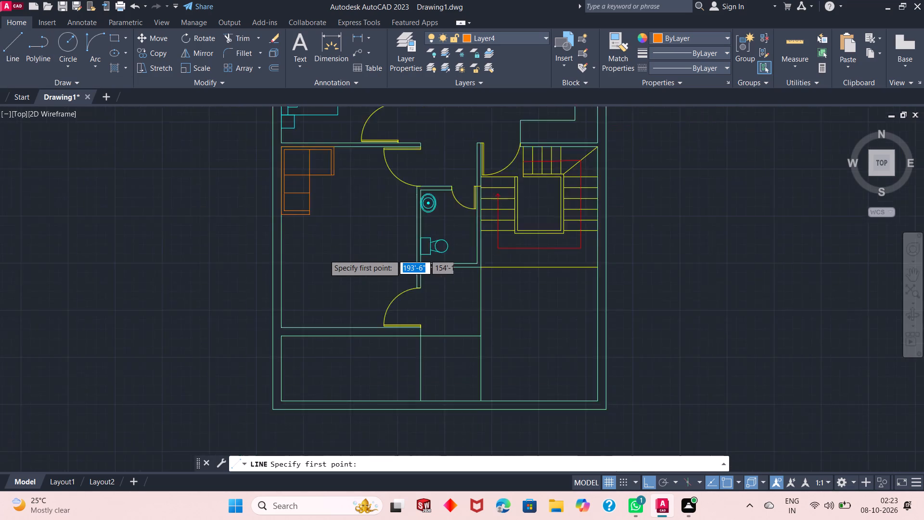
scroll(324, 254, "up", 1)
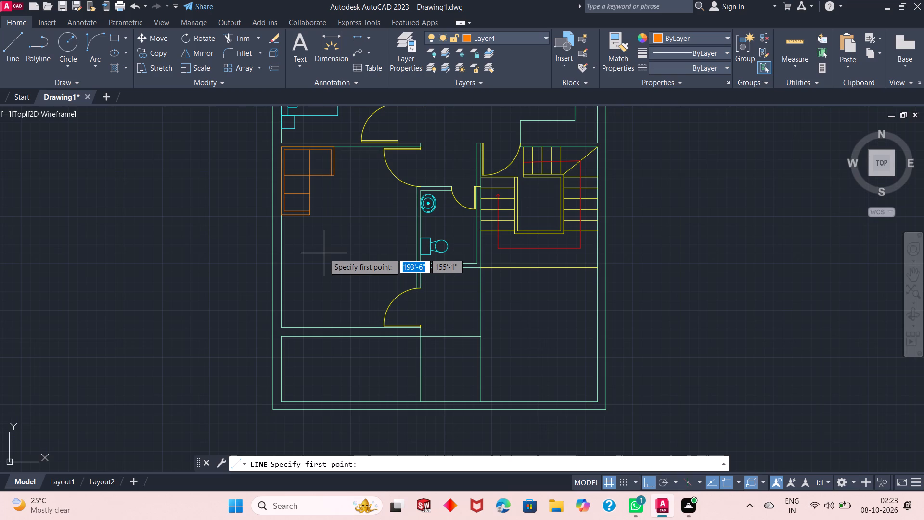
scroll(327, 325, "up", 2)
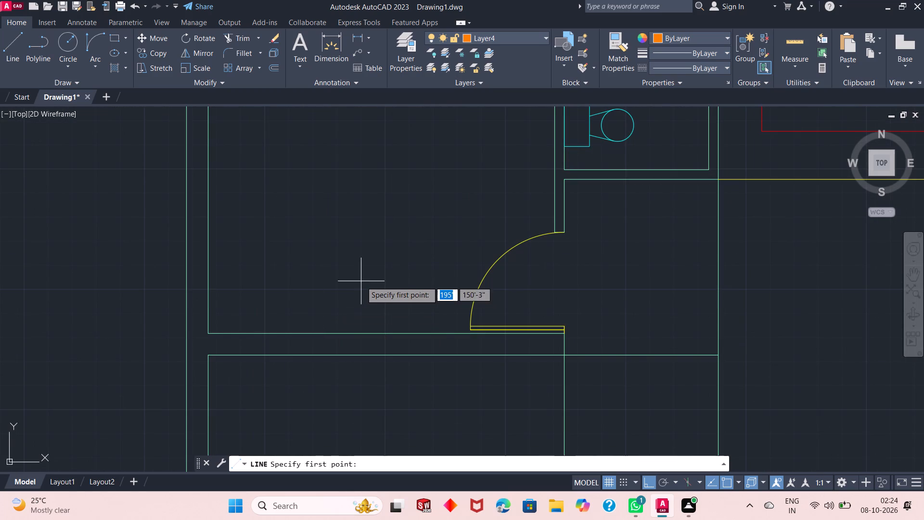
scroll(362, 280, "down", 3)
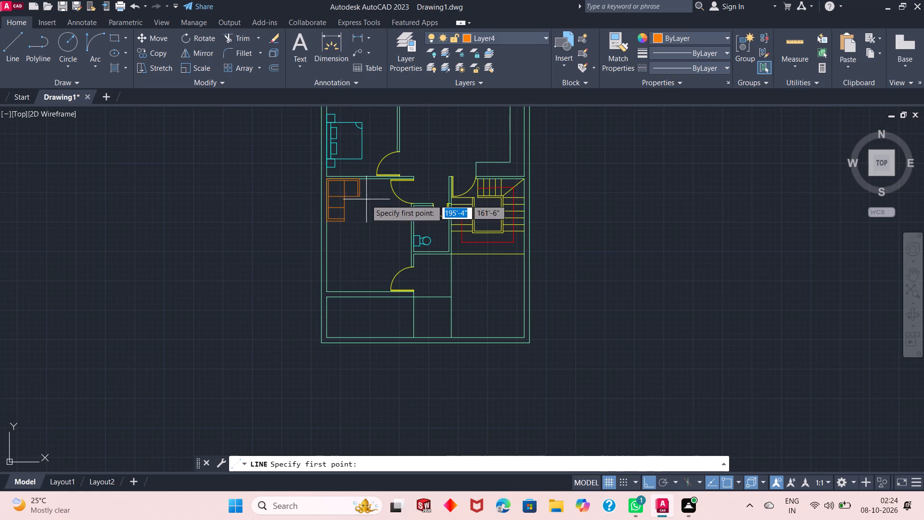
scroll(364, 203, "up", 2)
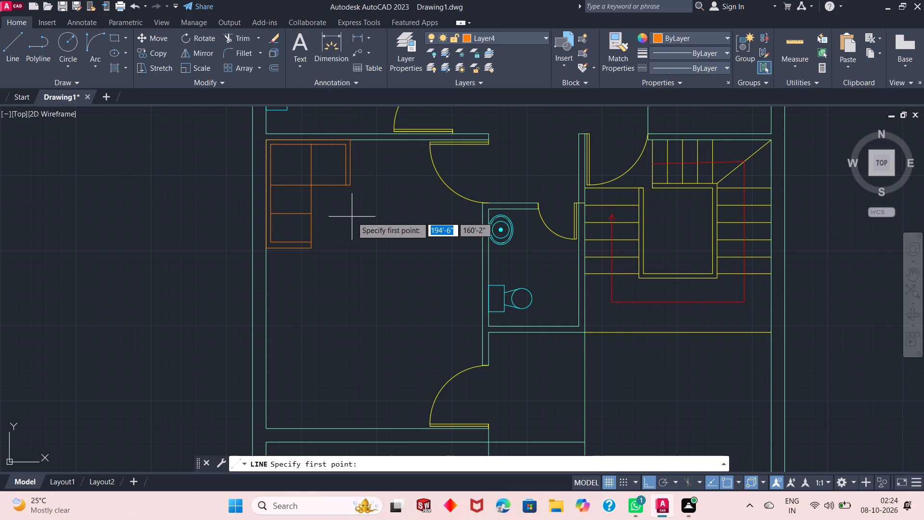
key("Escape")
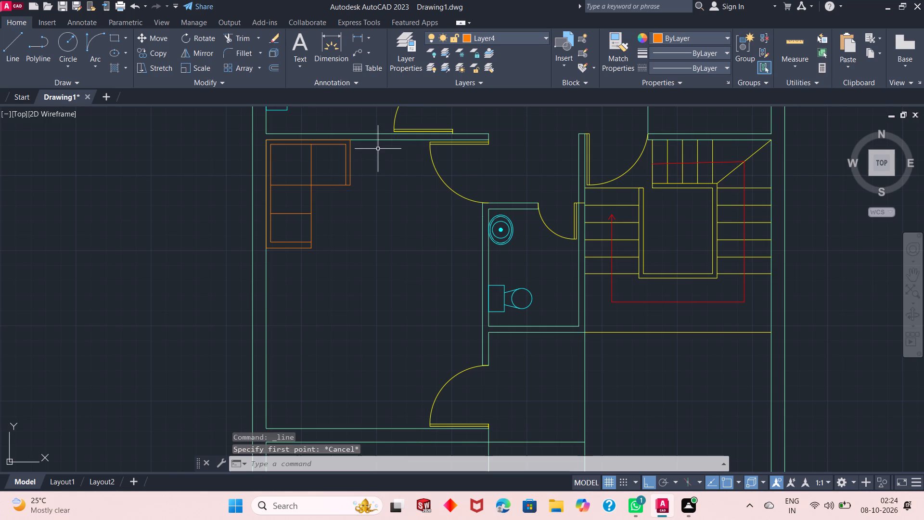
Copy the complete L-shaped sofa, including its outer back lines, and paste the copy in the empty area outside the building's west wall.
left_click(371, 148)
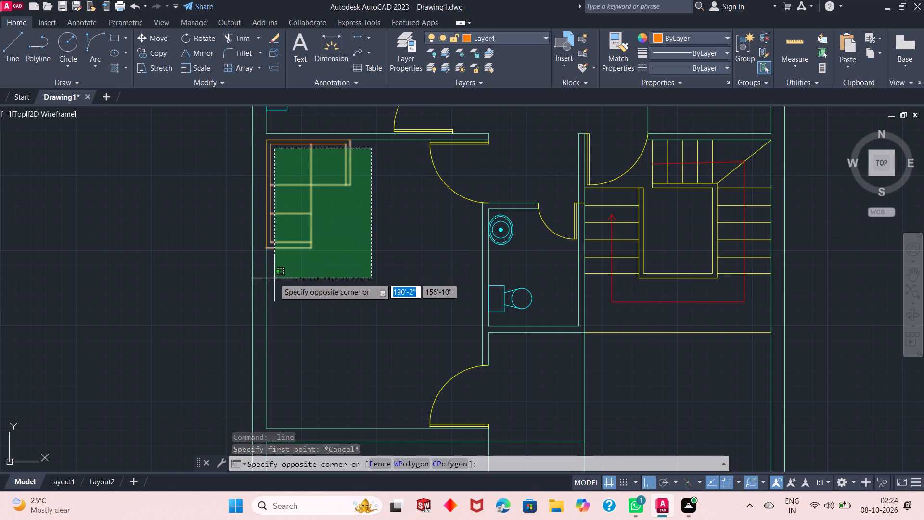
left_click(269, 295)
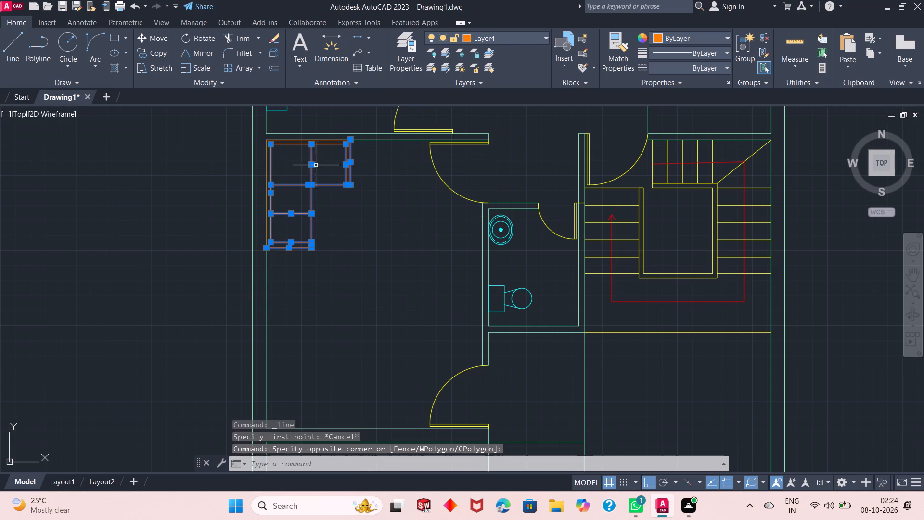
scroll(318, 147, "up", 2)
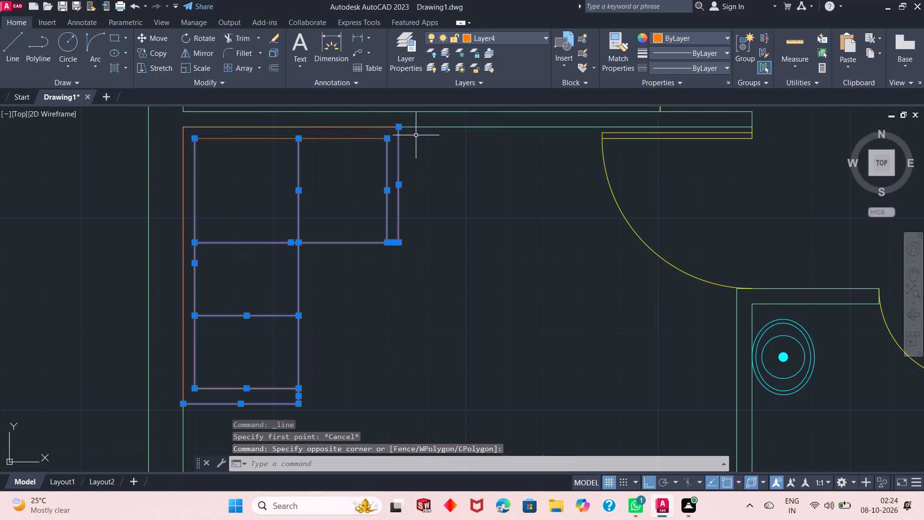
left_click(420, 136)
left_click(205, 161)
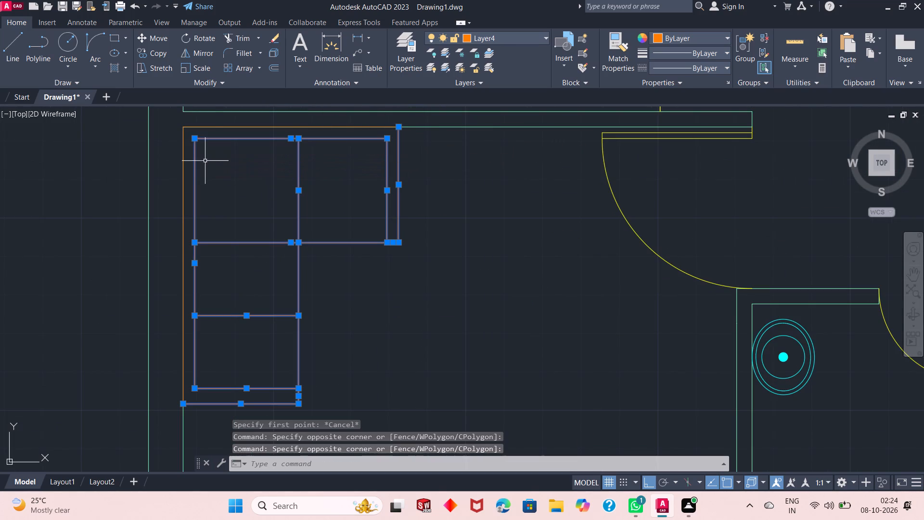
left_click(218, 128)
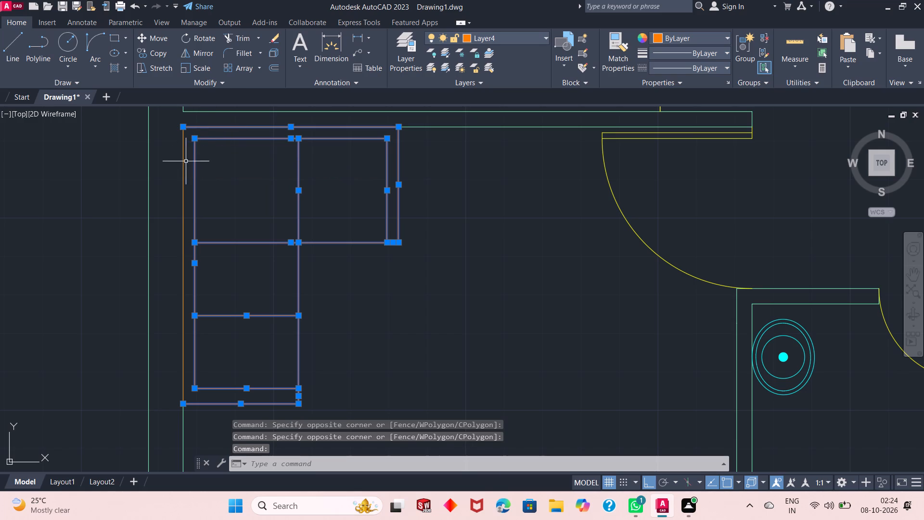
left_click(180, 168)
left_click(180, 169)
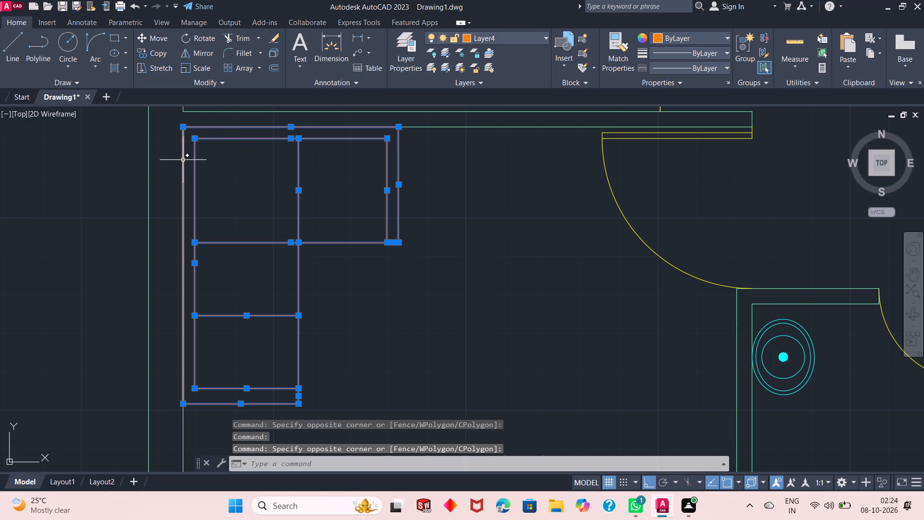
left_click(184, 158)
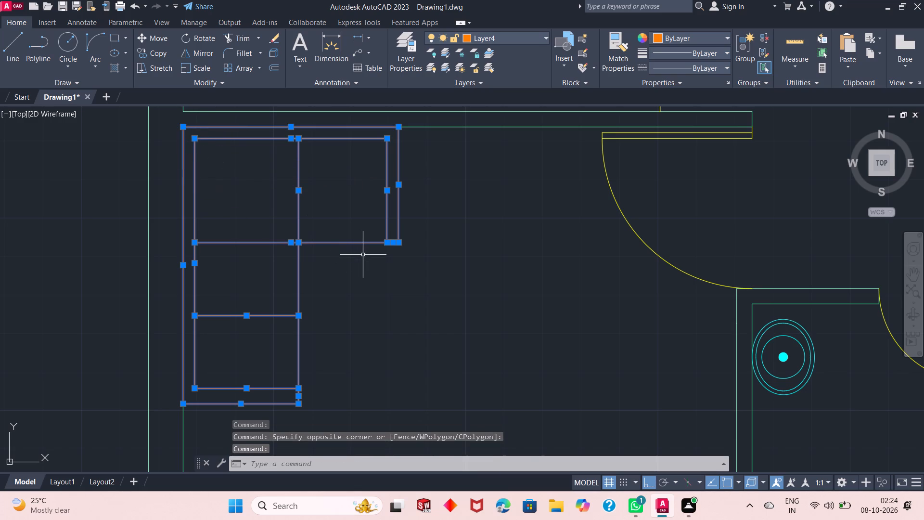
key("ctrl+c")
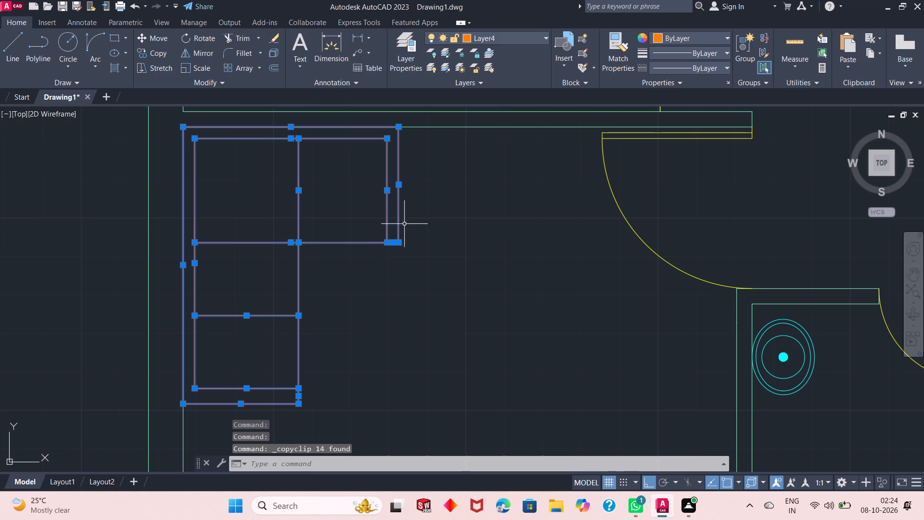
scroll(237, 178, "down", 4)
scroll(239, 203, "up", 2)
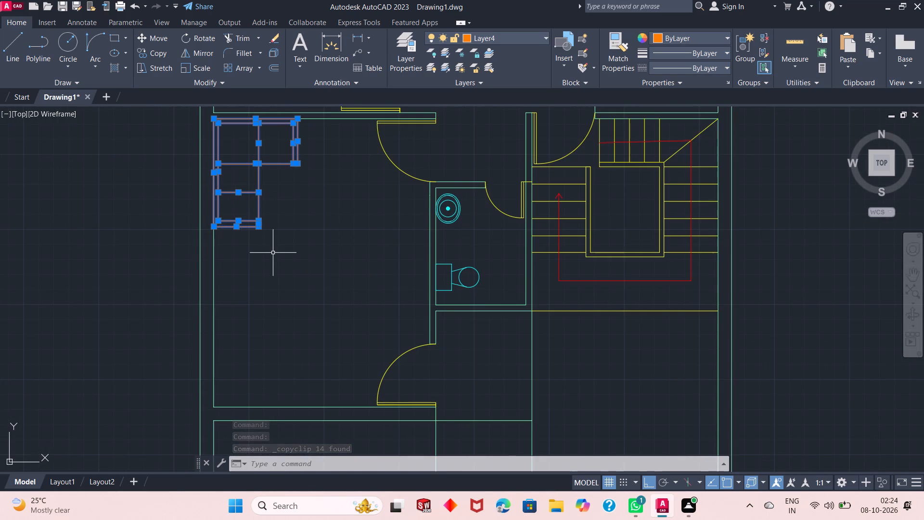
scroll(273, 253, "down", 1)
left_click(284, 282)
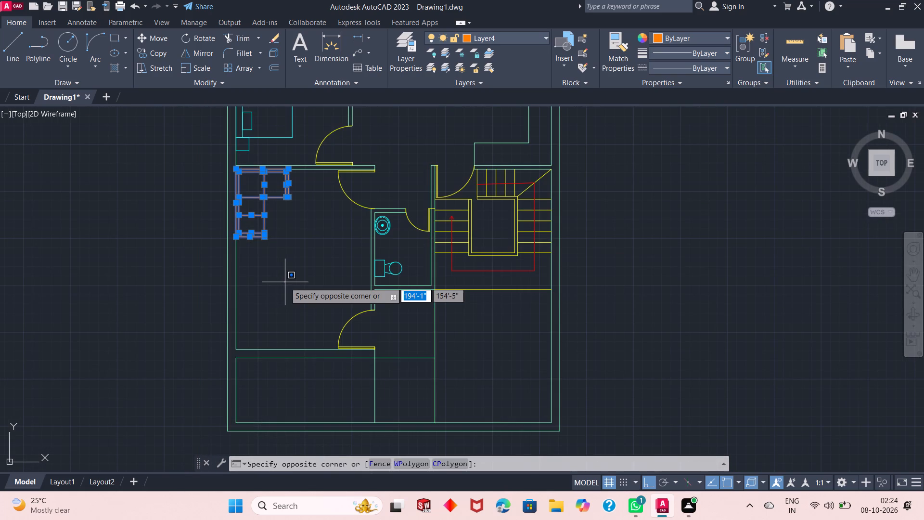
key("ctrl+v")
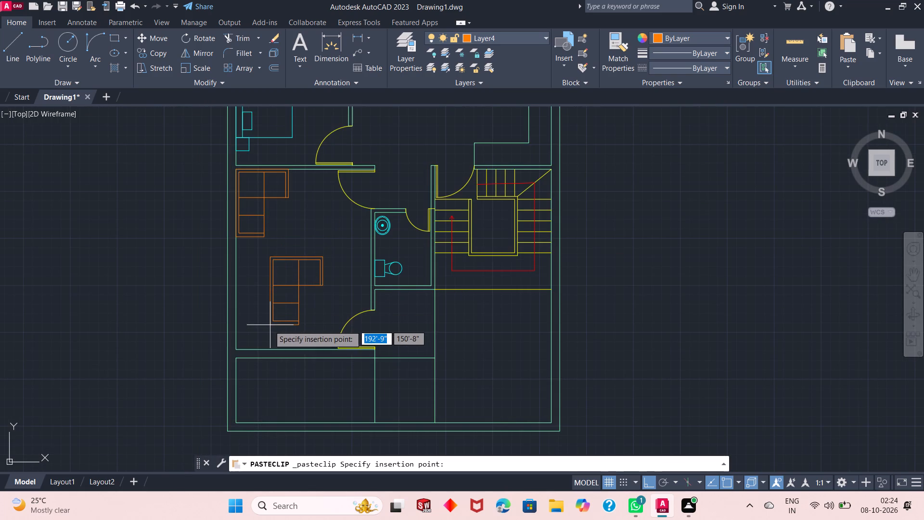
left_click(112, 332)
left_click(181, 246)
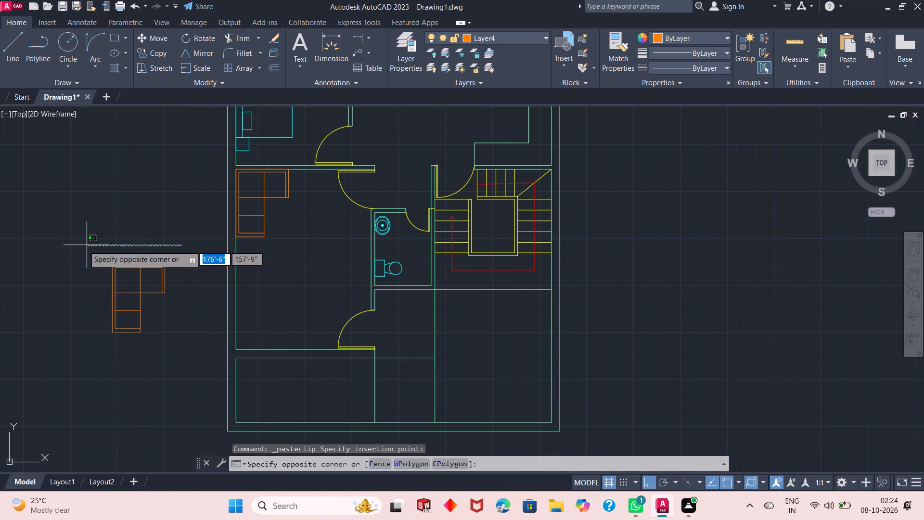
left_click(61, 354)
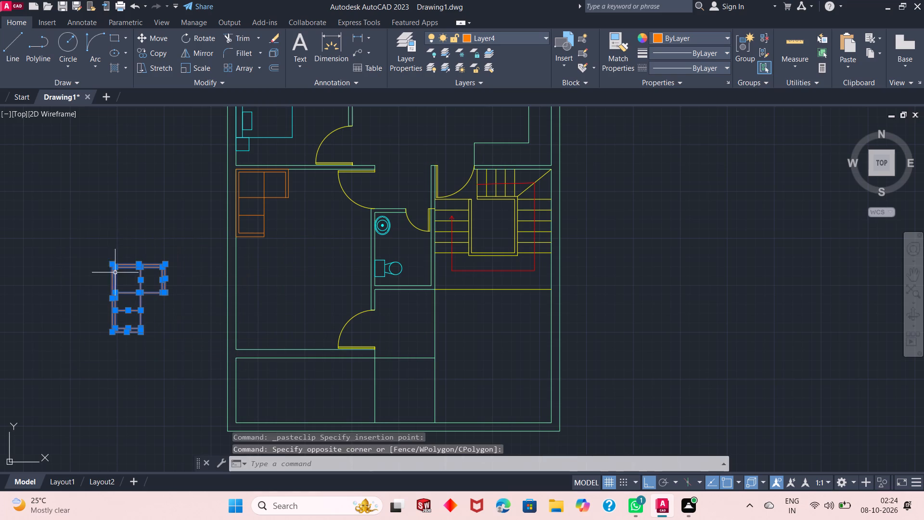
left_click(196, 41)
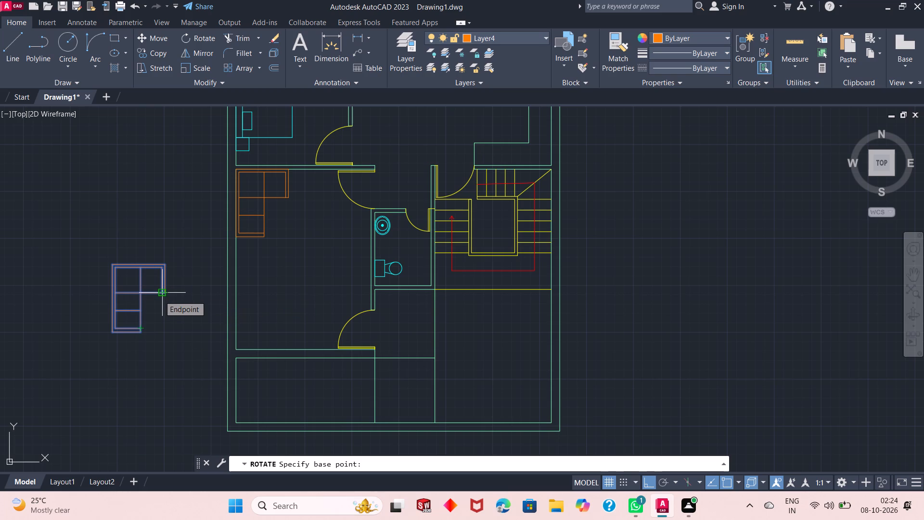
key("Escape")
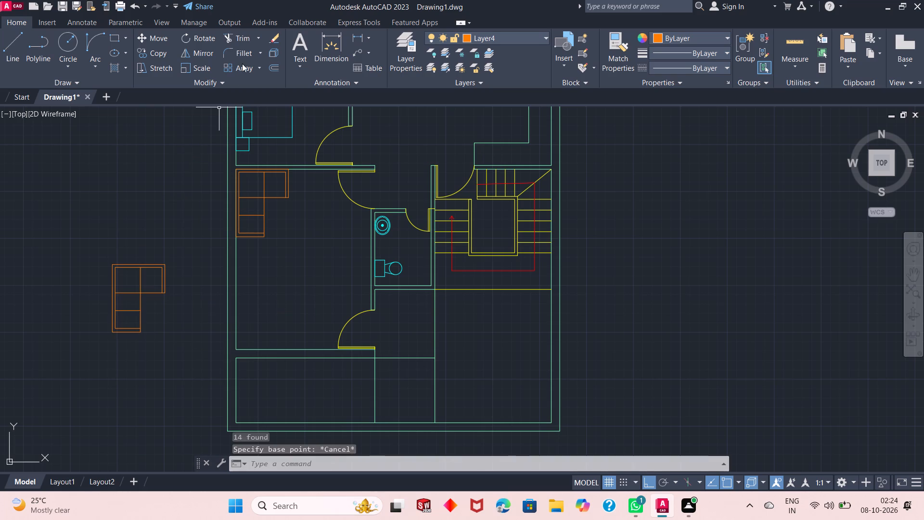
Mirror the pasted sofa across a horizontal line through its upper outer corner, keeping the source objects.
left_click(197, 241)
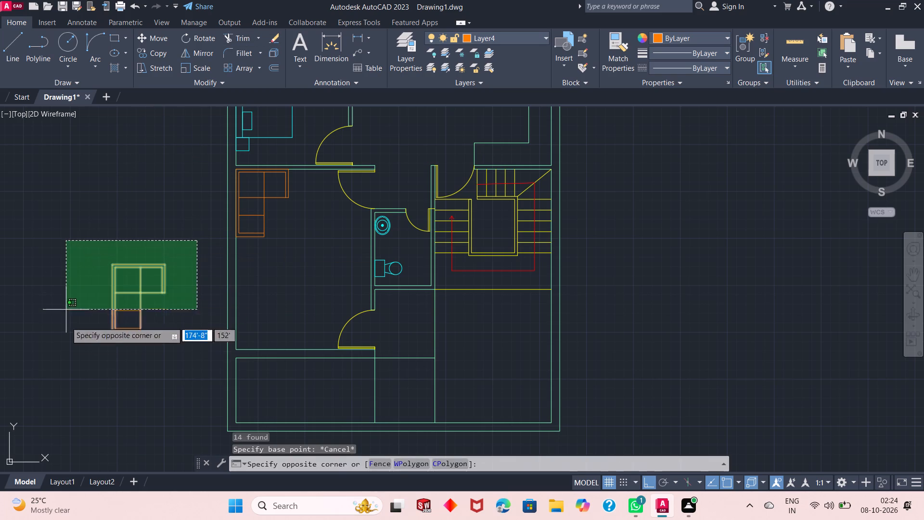
left_click(69, 355)
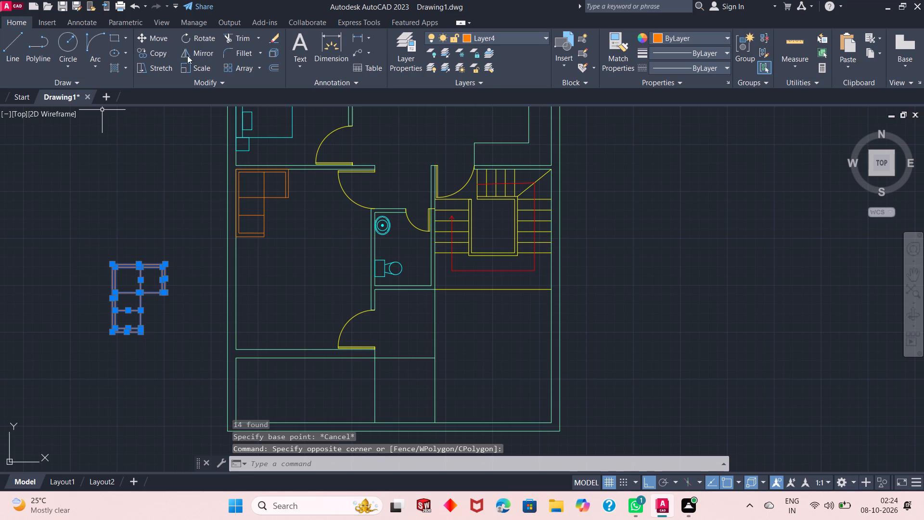
left_click(198, 55)
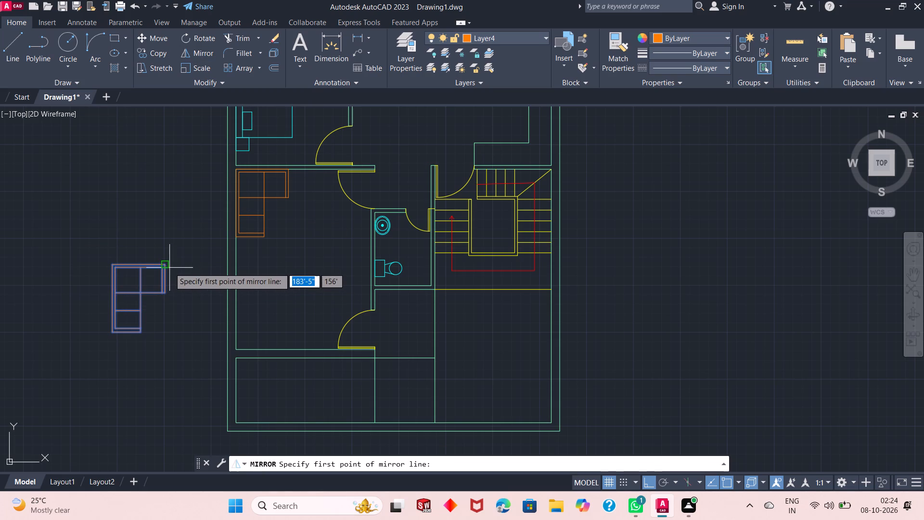
left_click(168, 267)
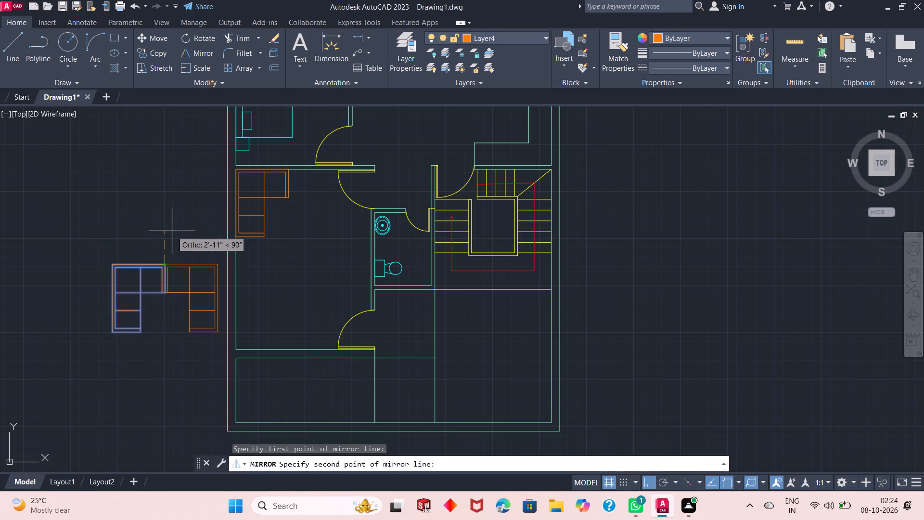
left_click(106, 230)
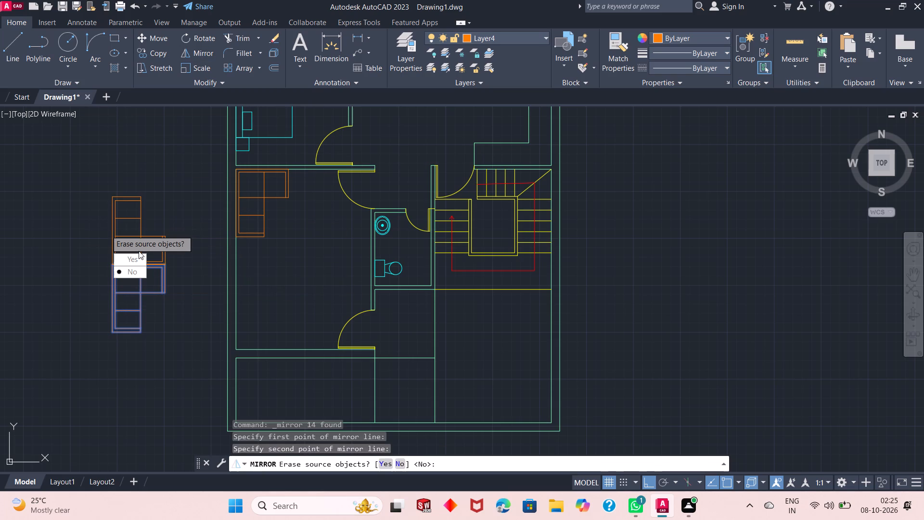
key("Return")
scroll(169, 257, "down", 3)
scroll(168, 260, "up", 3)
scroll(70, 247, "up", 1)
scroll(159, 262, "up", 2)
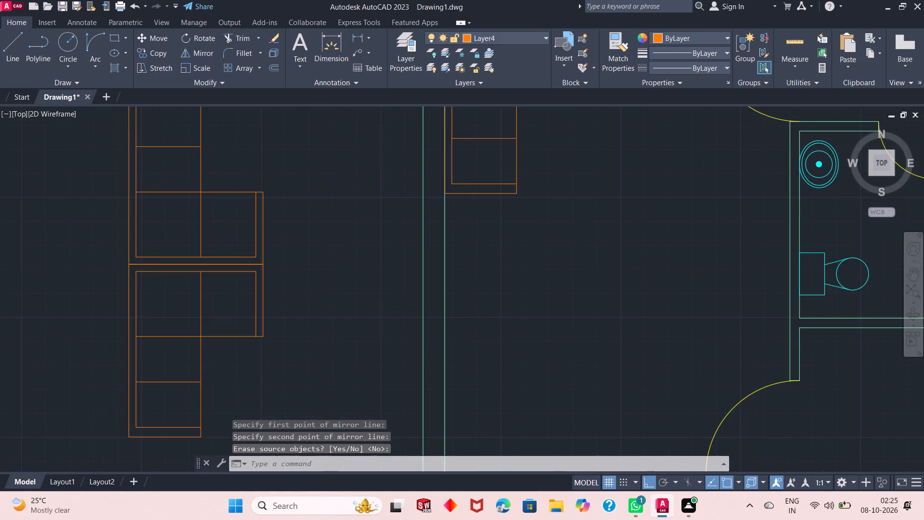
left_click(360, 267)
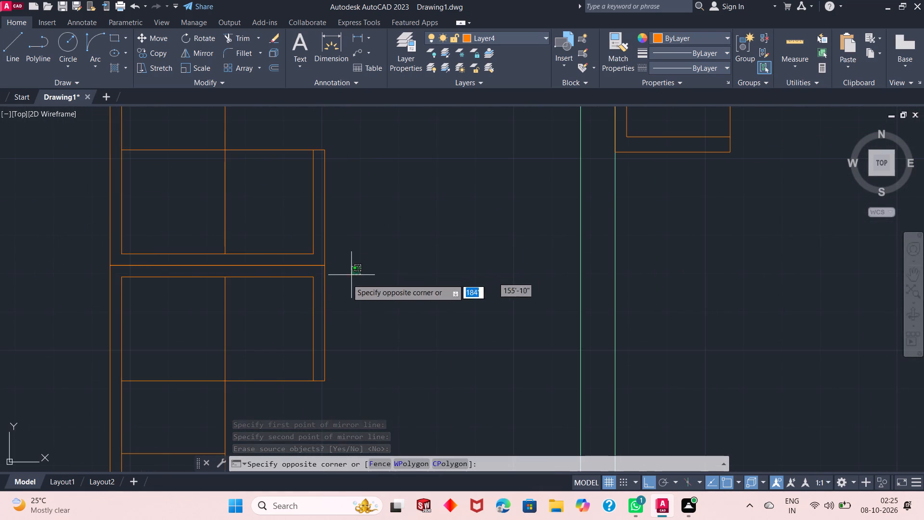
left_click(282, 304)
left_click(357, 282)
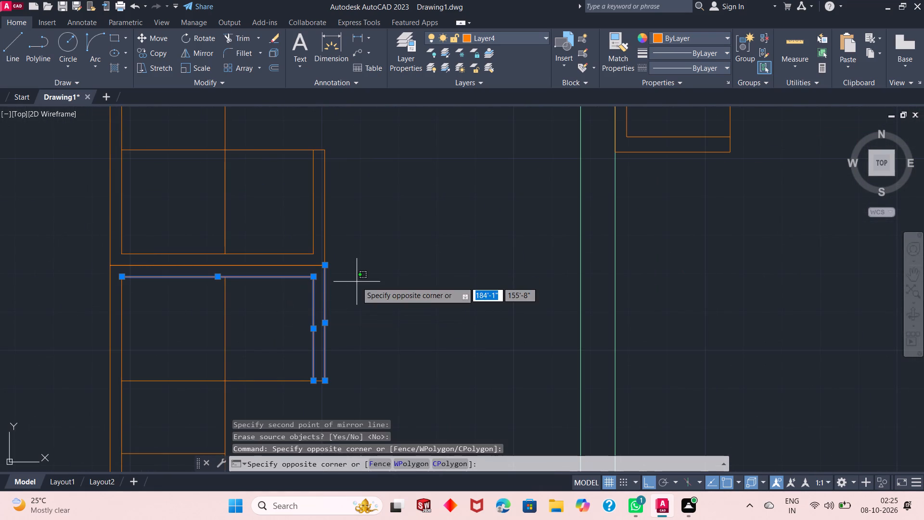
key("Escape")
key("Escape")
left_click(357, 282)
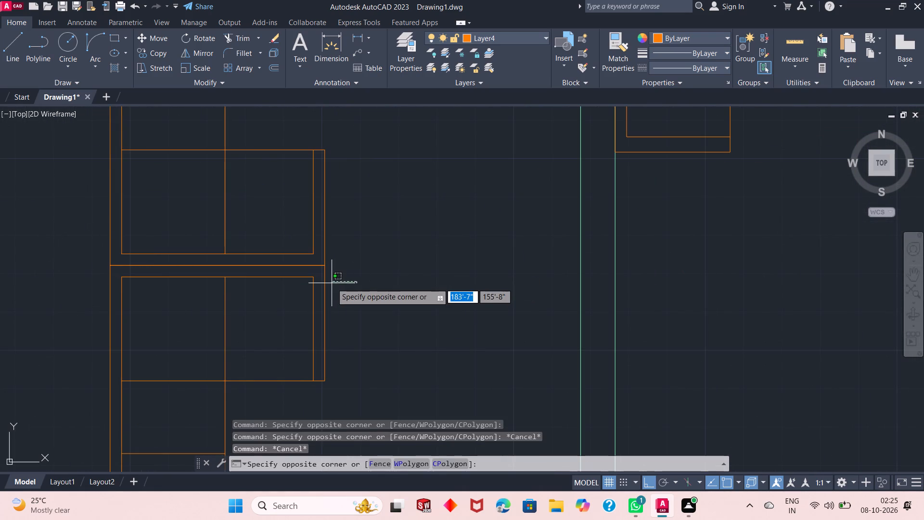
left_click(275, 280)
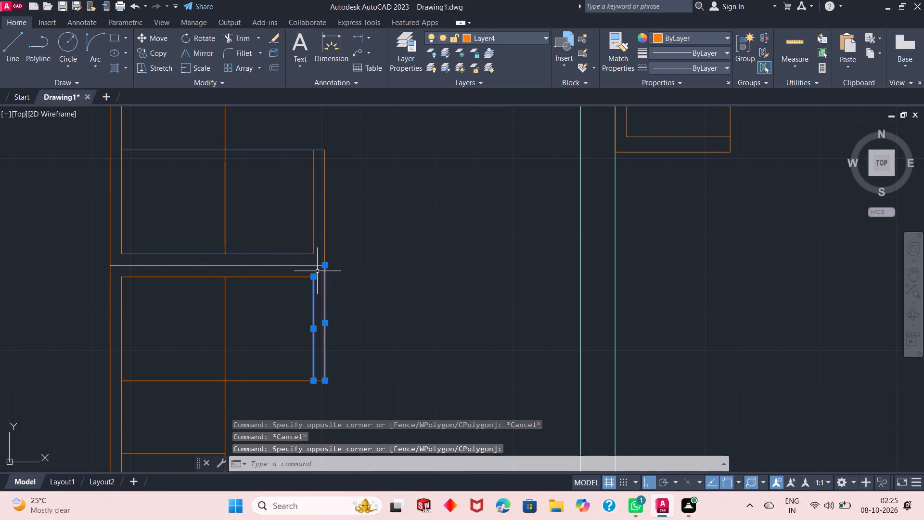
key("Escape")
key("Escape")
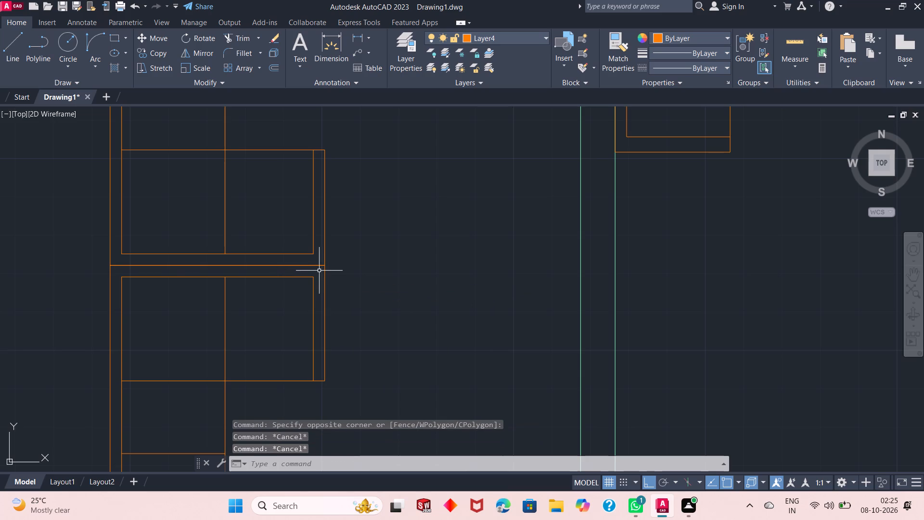
Erase the unmirrored lower sofa outside the plan, leaving only the mirrored copy there.
left_click(346, 269)
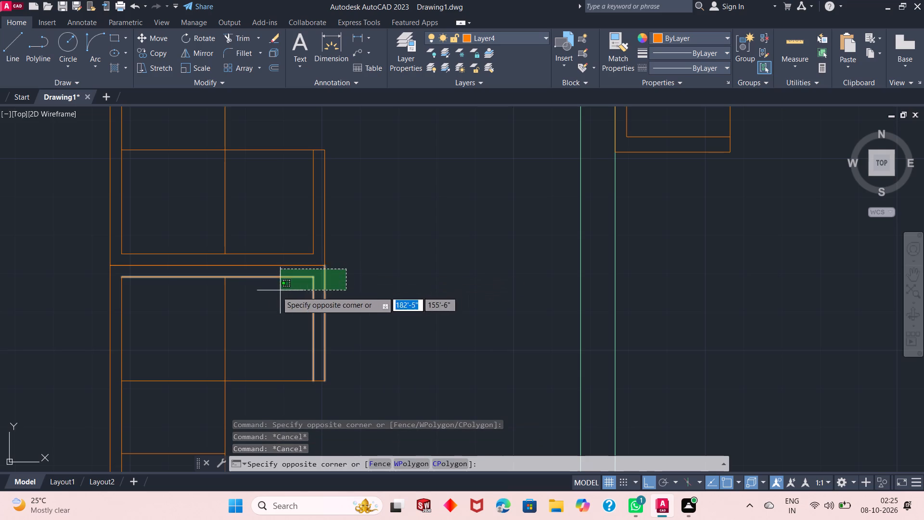
left_click(73, 401)
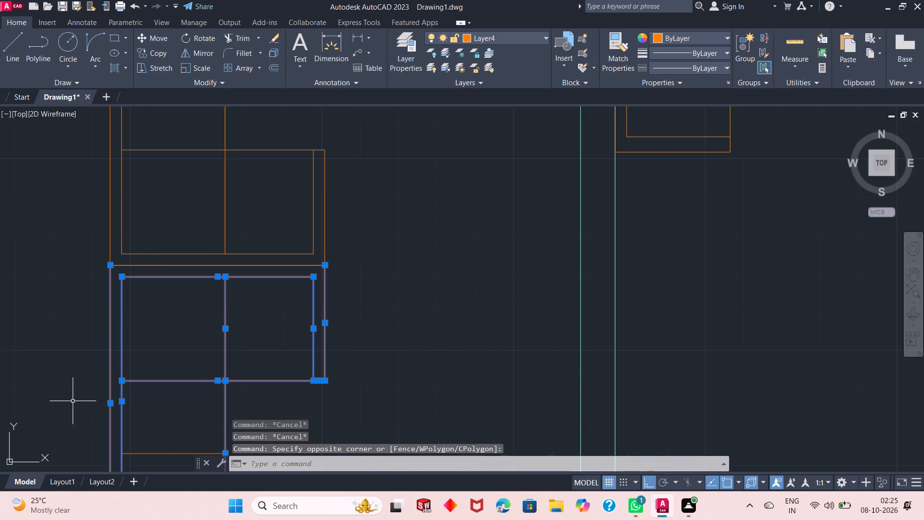
scroll(209, 329, "up", 1)
scroll(209, 282, "down", 2)
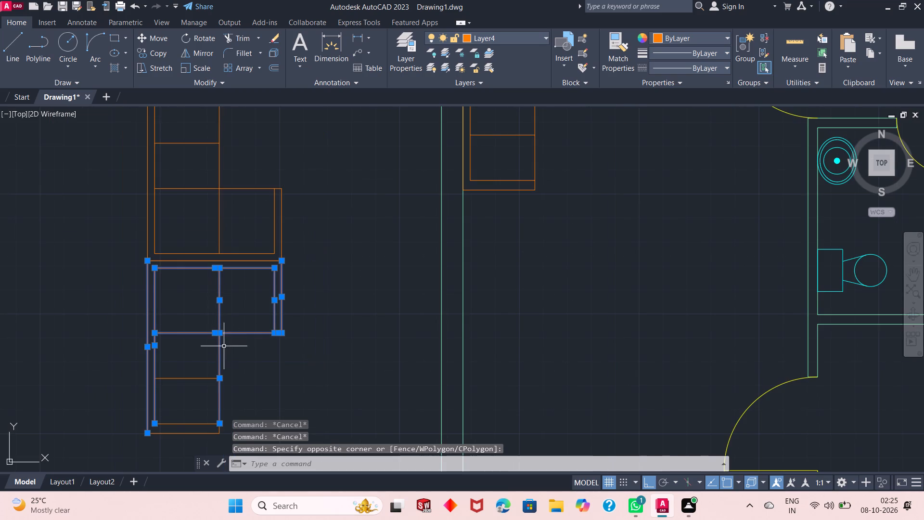
left_click(238, 364)
left_click(126, 438)
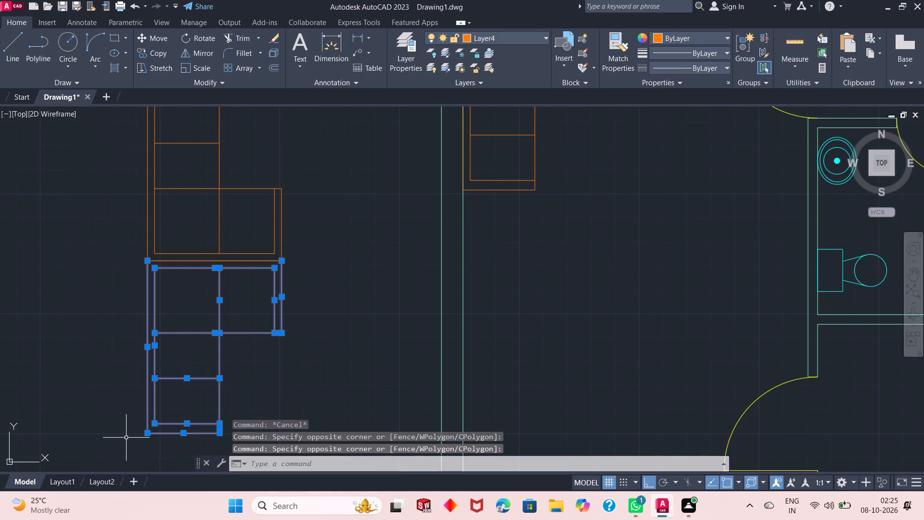
key("Delete")
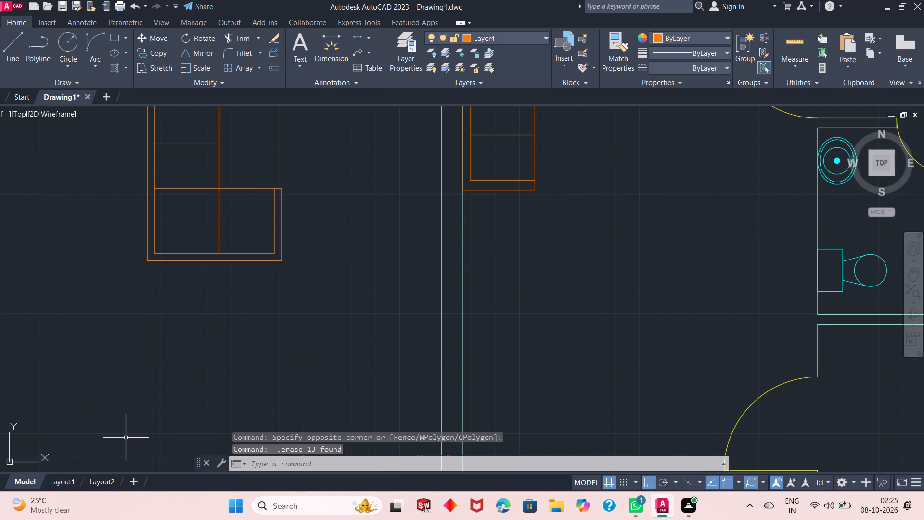
Move the mirrored L-shaped sofa from its lower outer corner into the southwest inner corner of the room beside the small bathroom.
scroll(199, 326, "down", 1)
left_click(273, 138)
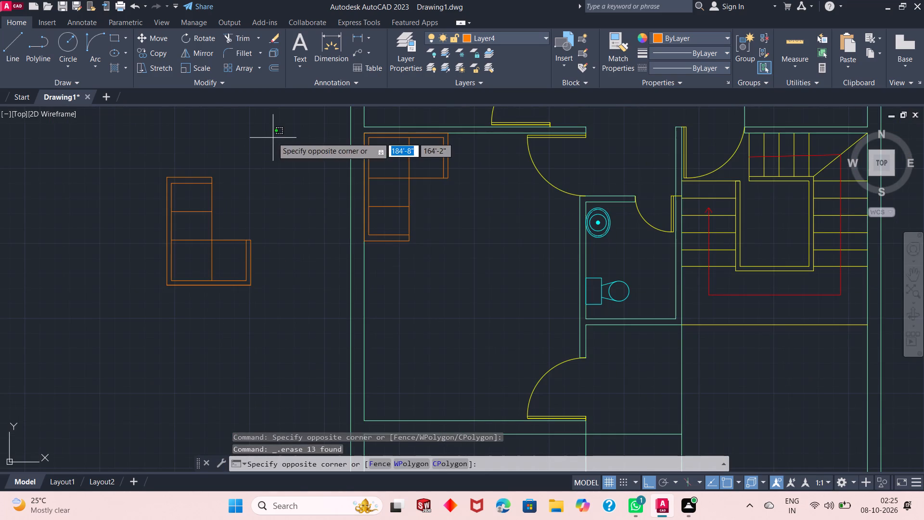
left_click(111, 346)
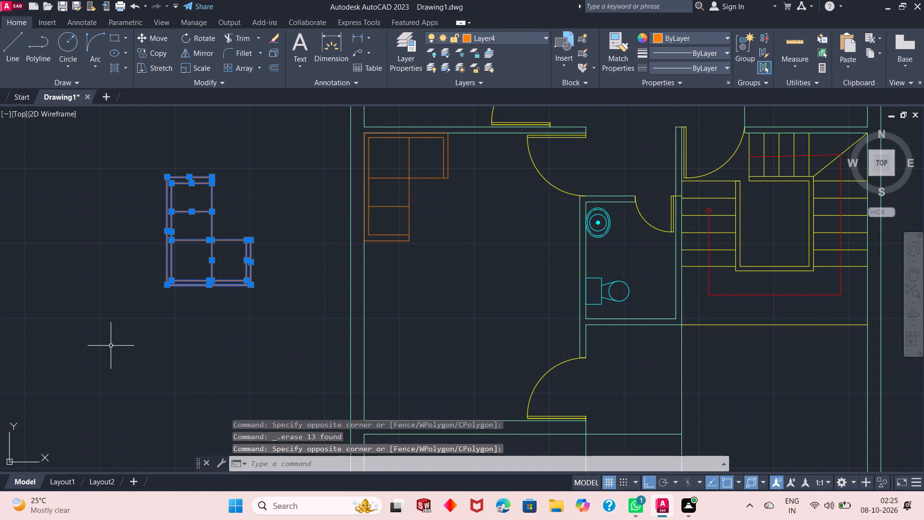
type("m")
key("space")
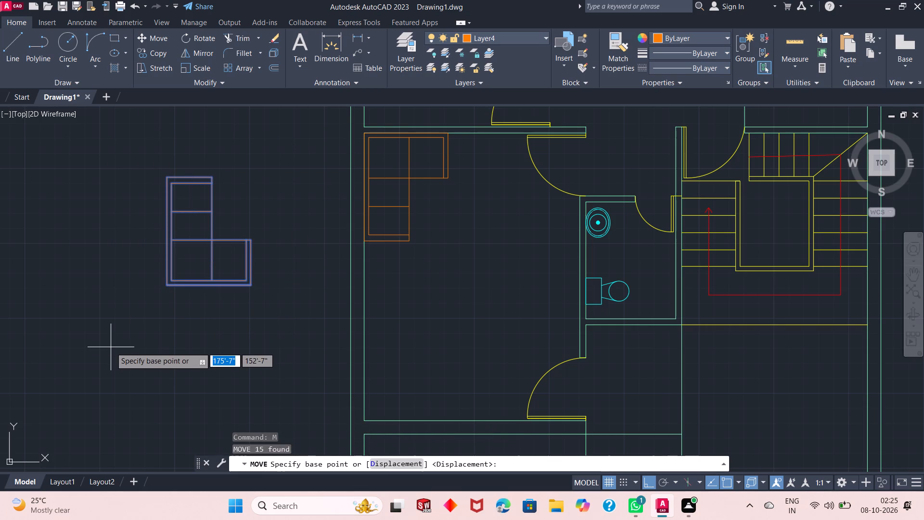
left_click(163, 288)
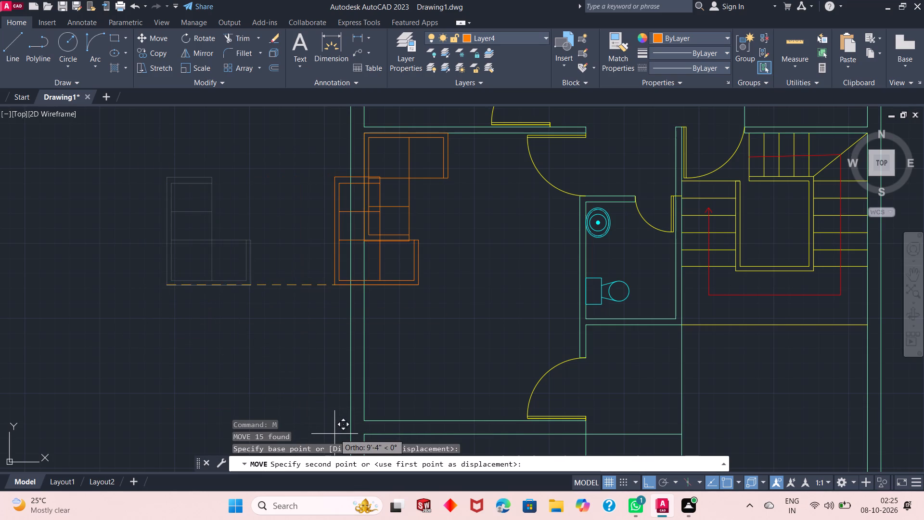
key("F8")
scroll(418, 348, "down", 2)
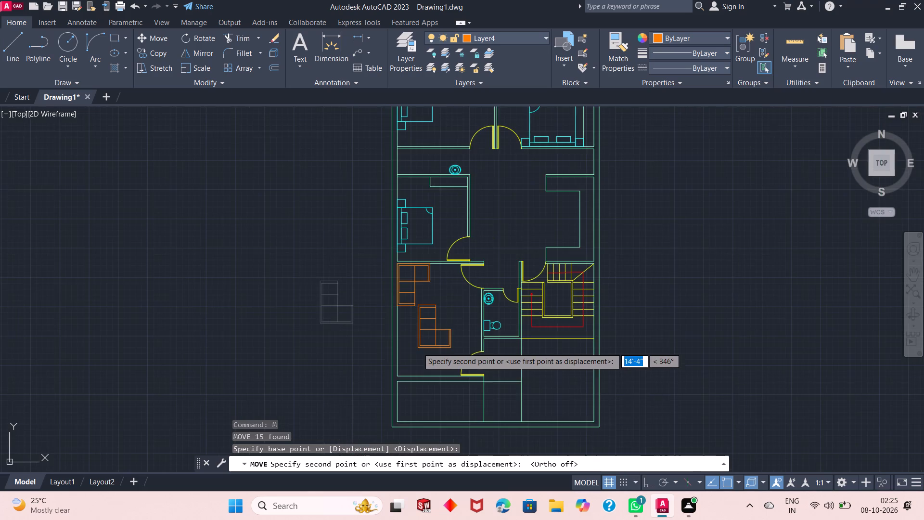
scroll(409, 387, "up", 3)
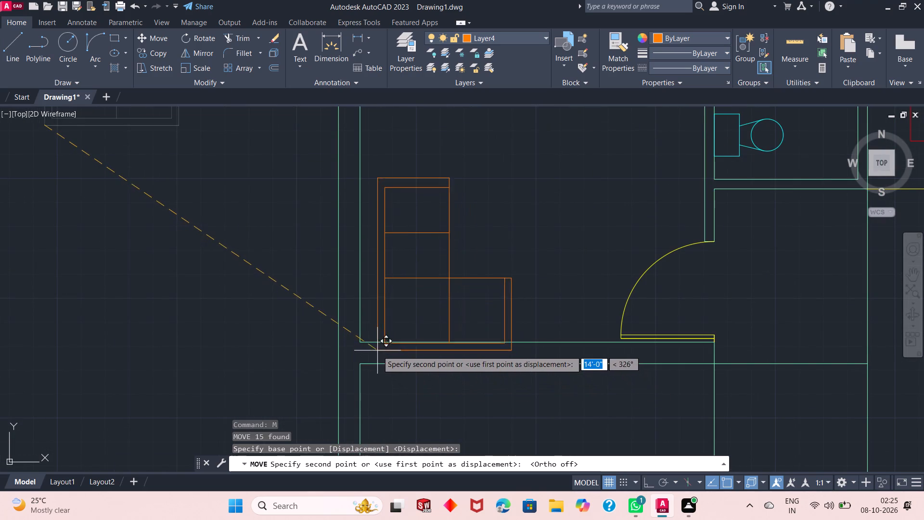
left_click(359, 340)
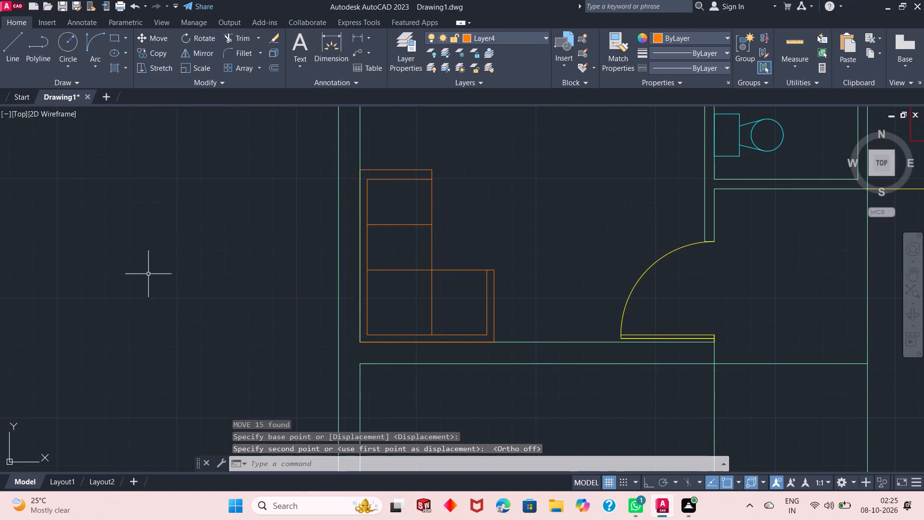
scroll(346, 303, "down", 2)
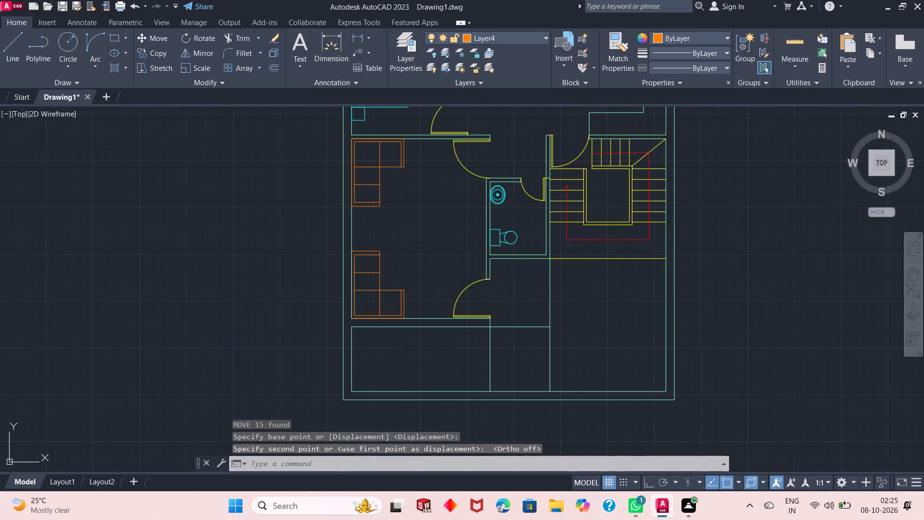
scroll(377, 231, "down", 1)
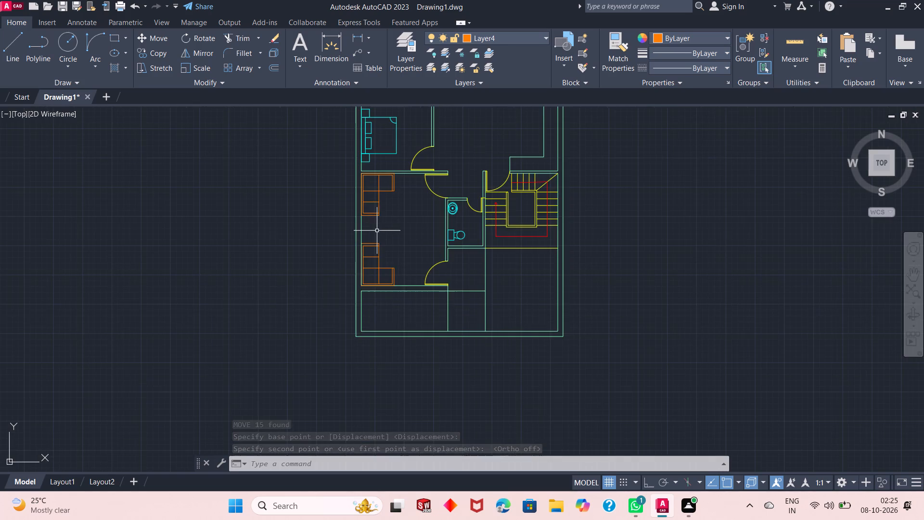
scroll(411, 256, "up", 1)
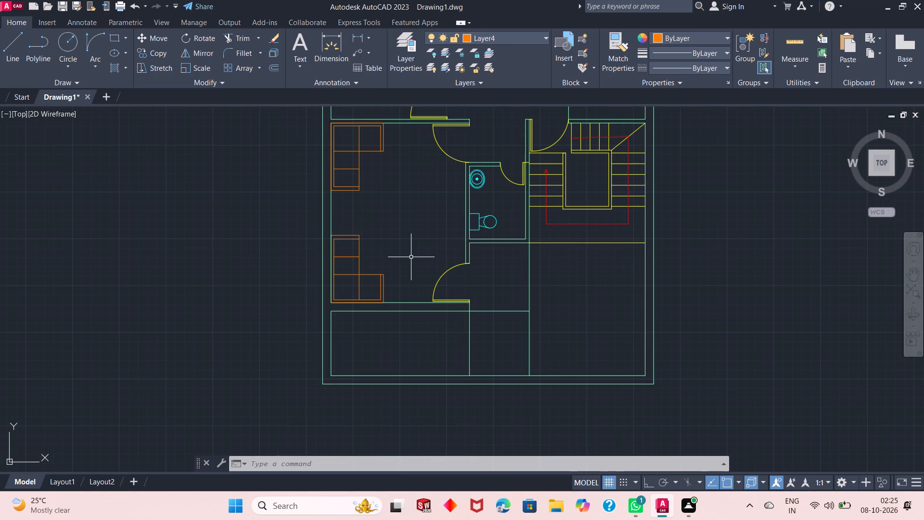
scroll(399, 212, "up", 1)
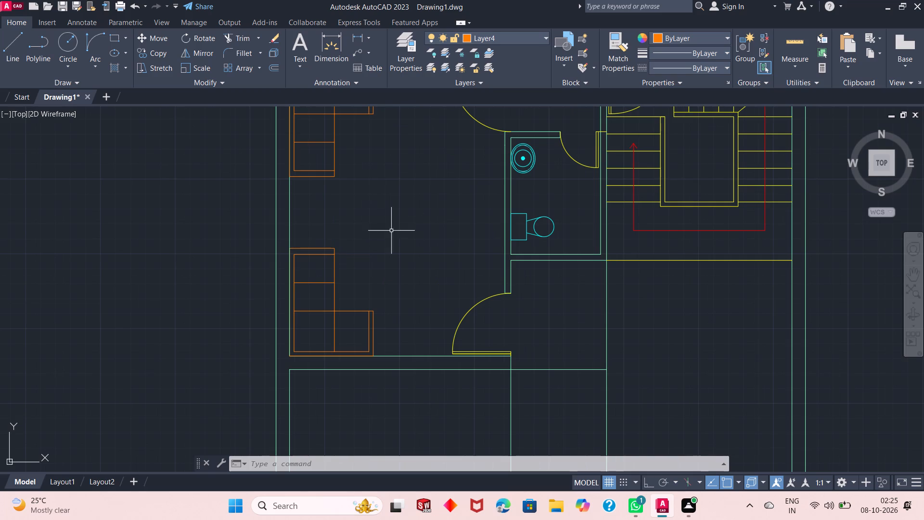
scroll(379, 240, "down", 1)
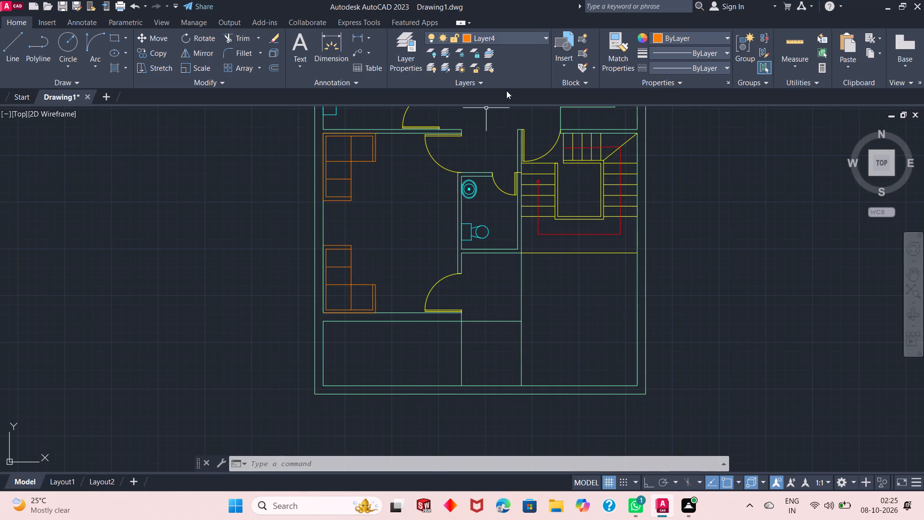
Create a new layer with index color 31 and make it the current layer.
left_click(540, 40)
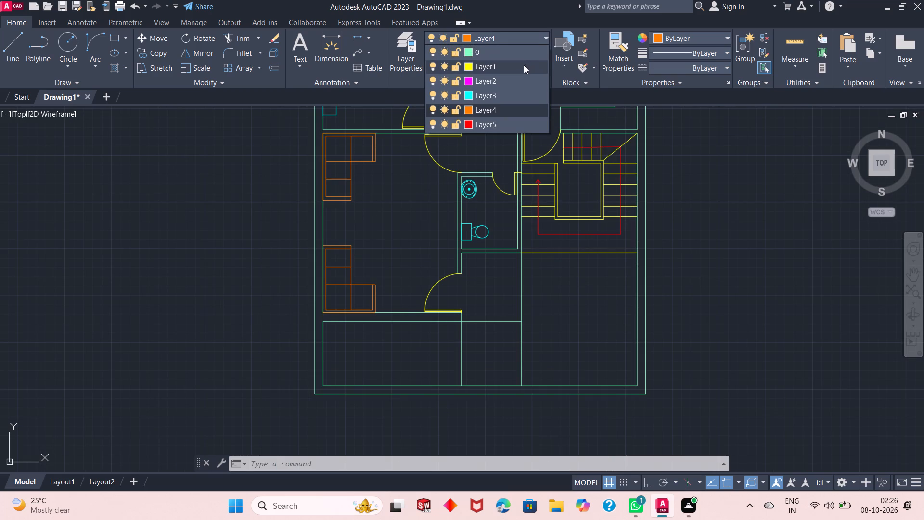
left_click(393, 46)
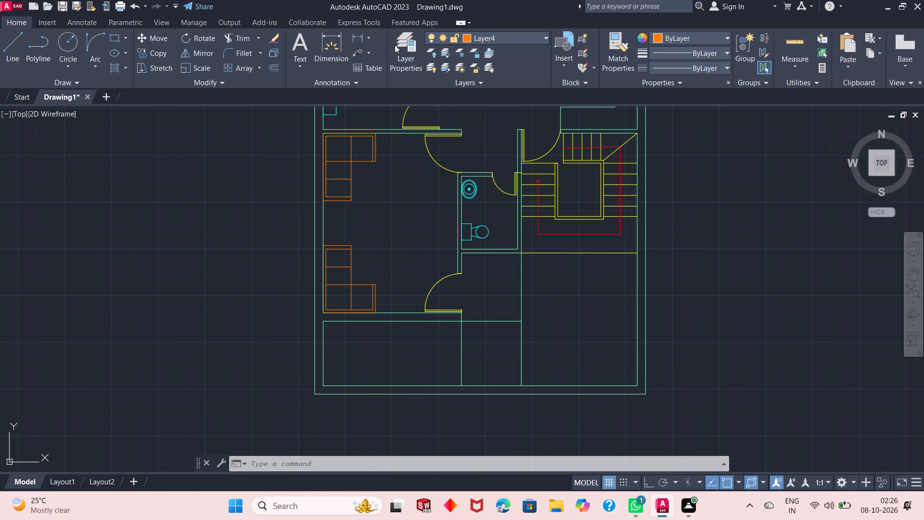
left_click(401, 59)
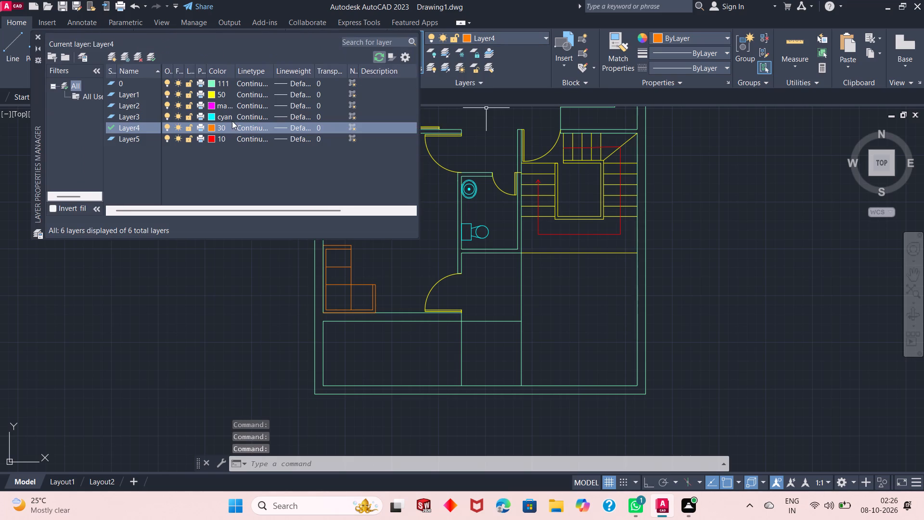
left_click(143, 141)
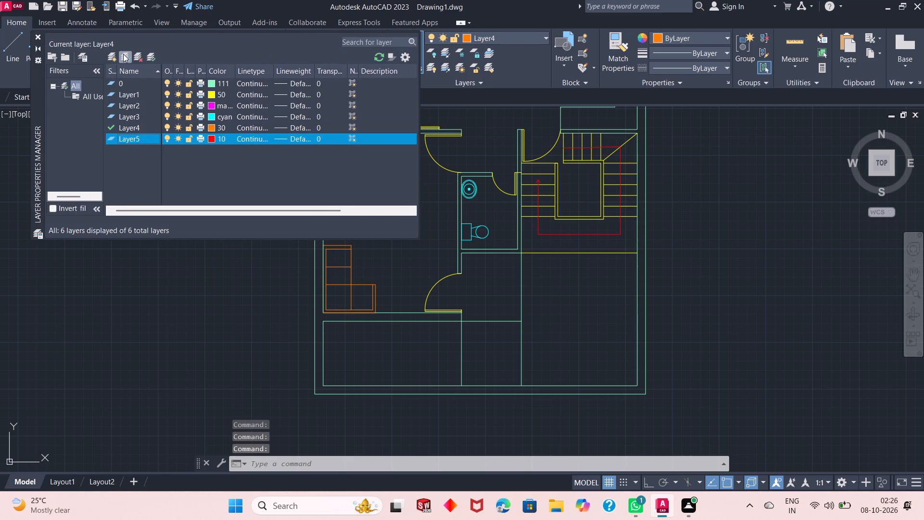
left_click(116, 57)
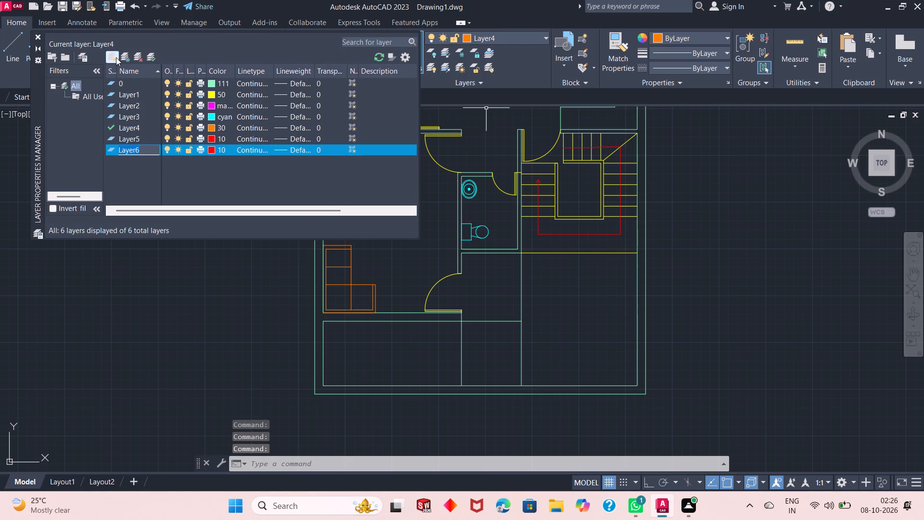
left_click(210, 149)
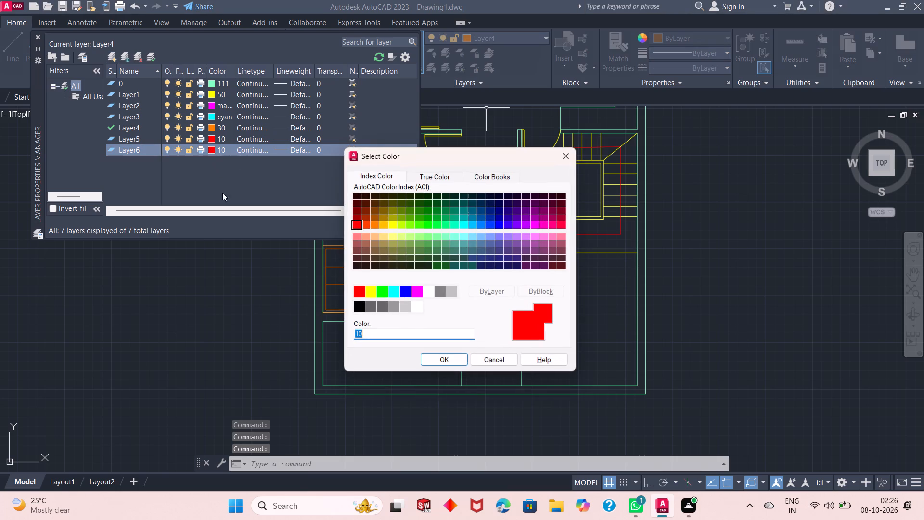
left_click(385, 236)
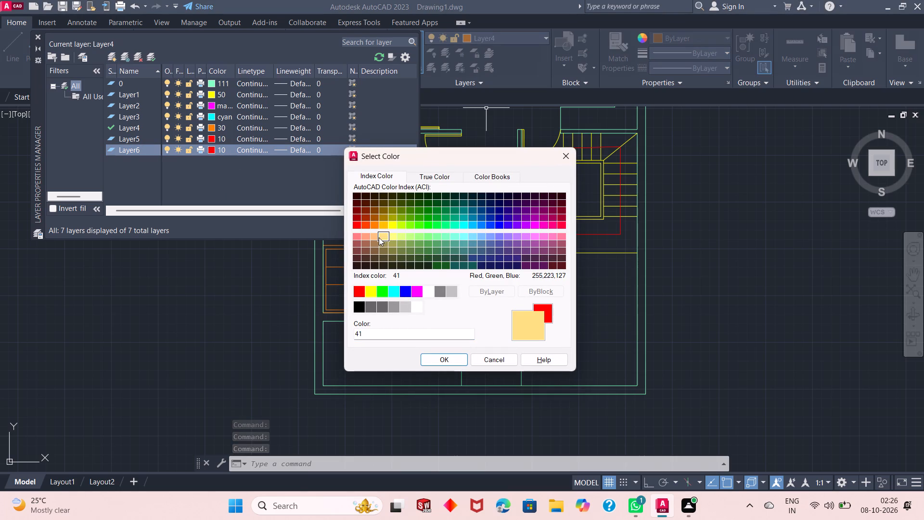
left_click(379, 237)
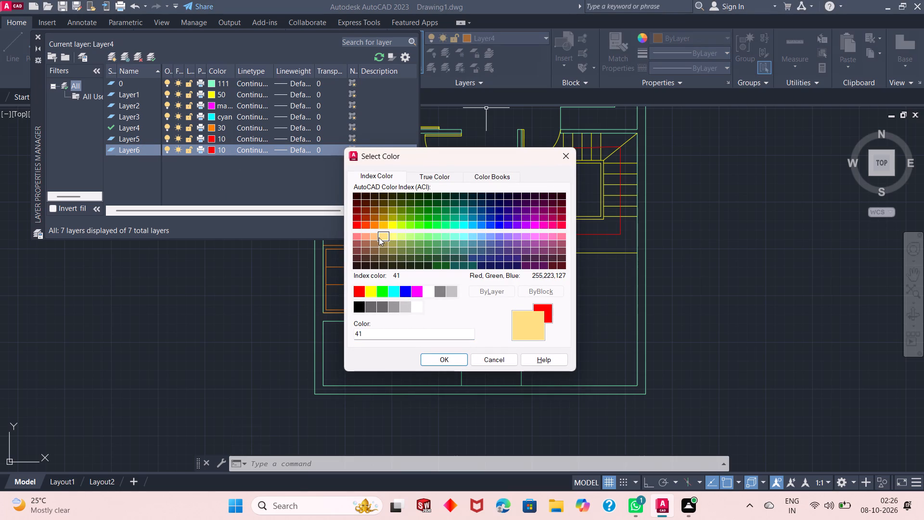
left_click(376, 238)
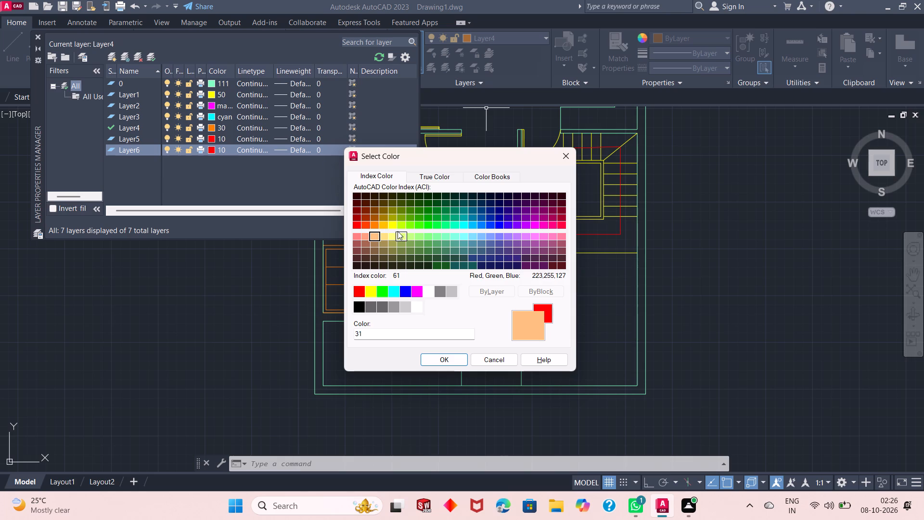
left_click(455, 359)
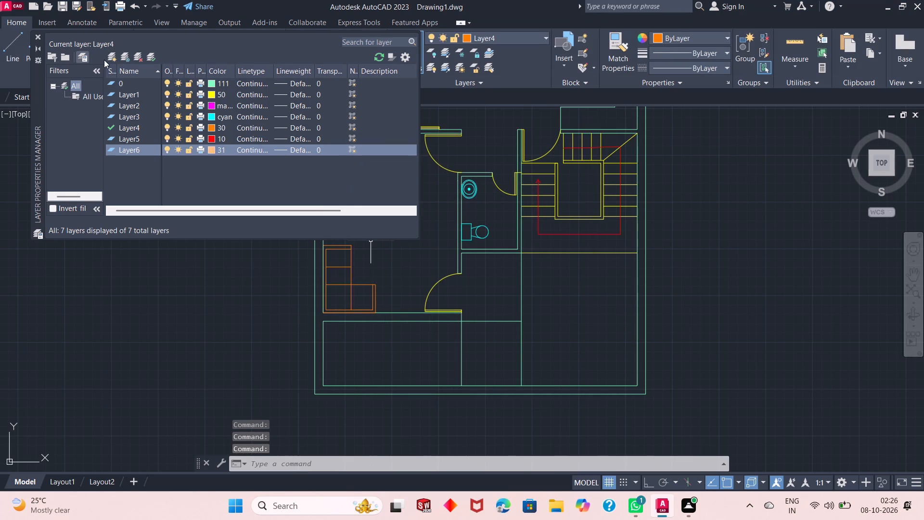
left_click(149, 61)
left_click(34, 39)
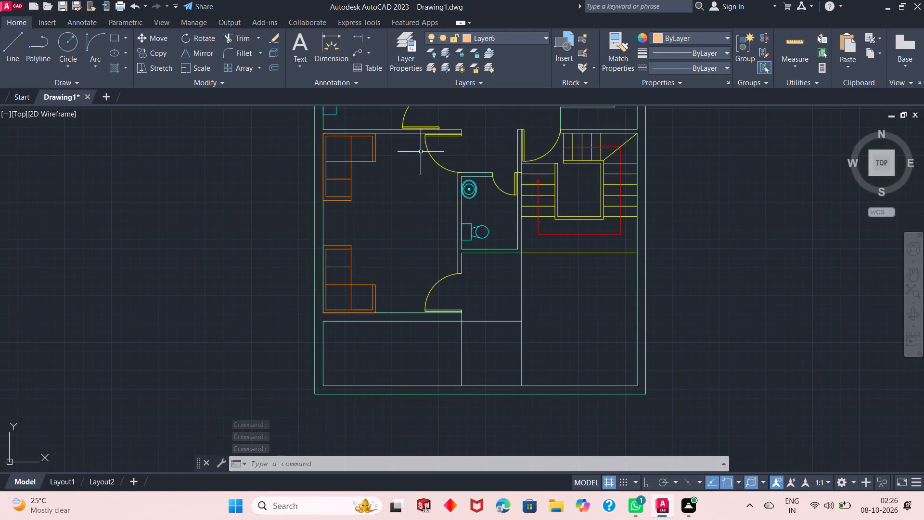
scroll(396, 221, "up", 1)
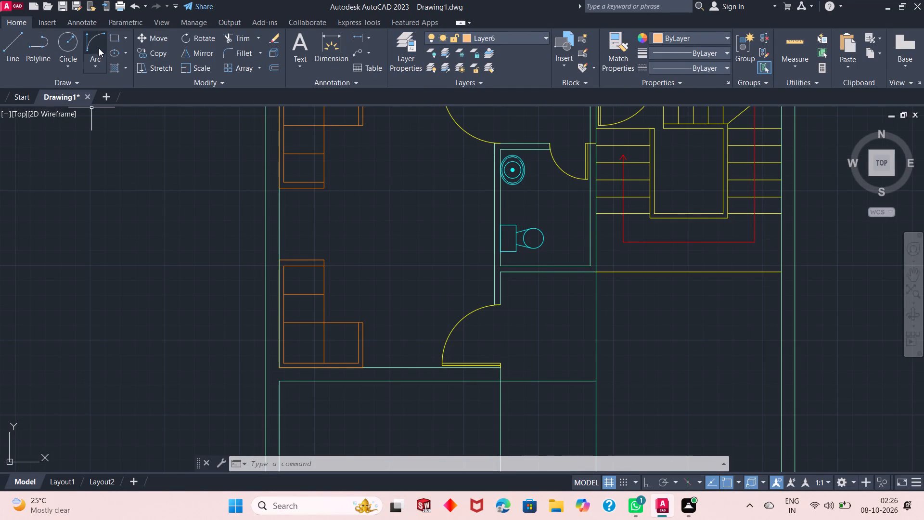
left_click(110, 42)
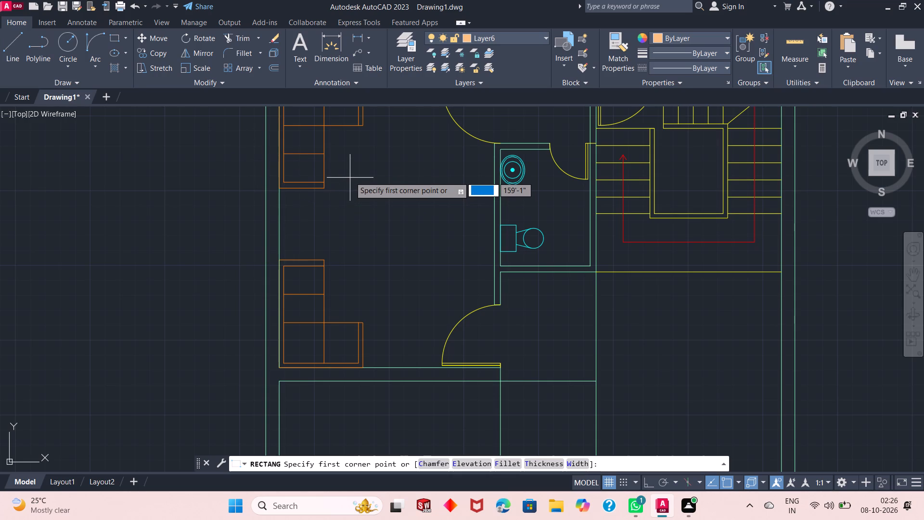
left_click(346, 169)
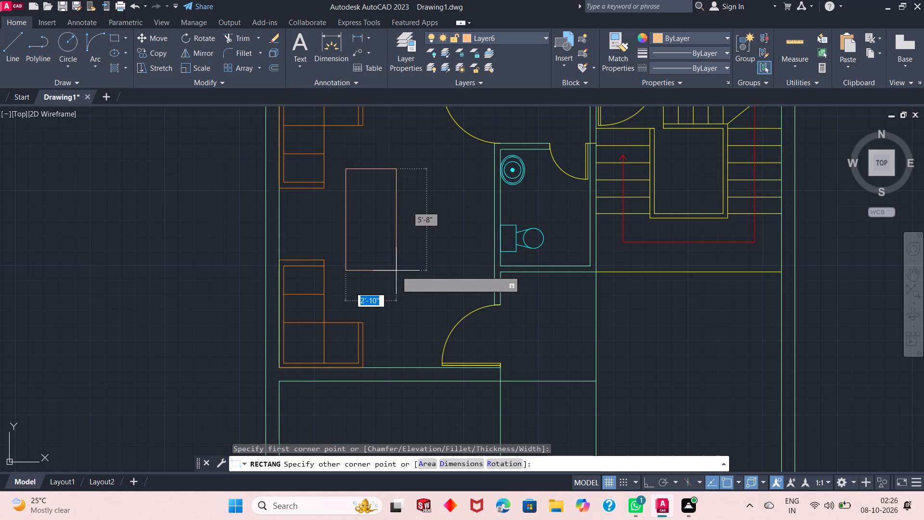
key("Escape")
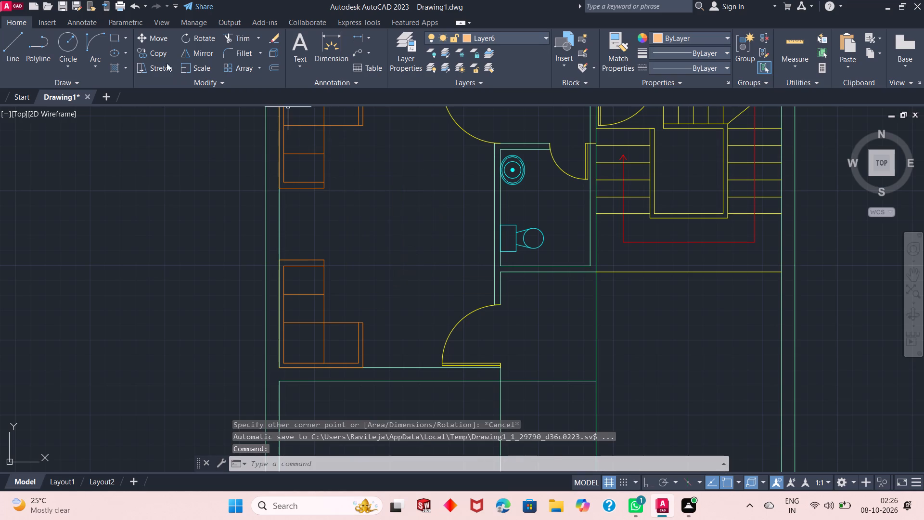
Draw a vertical table rectangle, about 2'-7" by 5'-8", just east of the gap between the two L-shaped sofas.
left_click(113, 42)
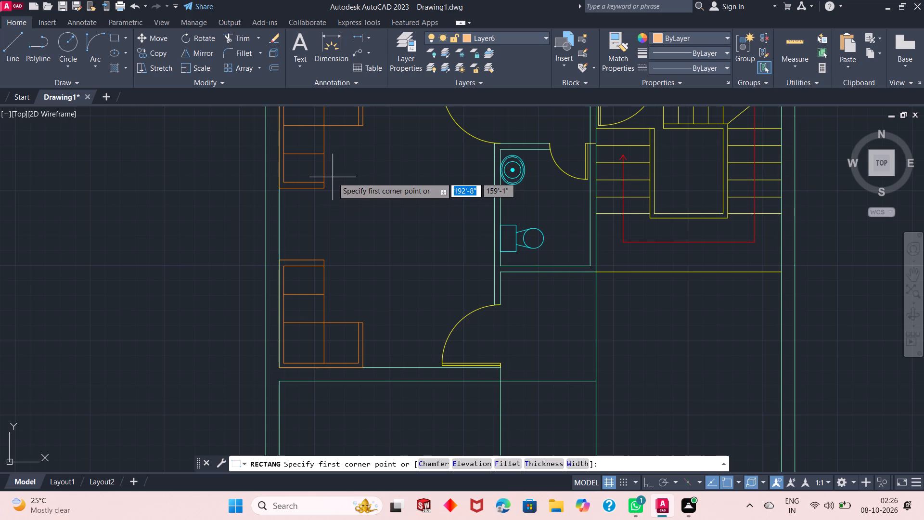
left_click(333, 173)
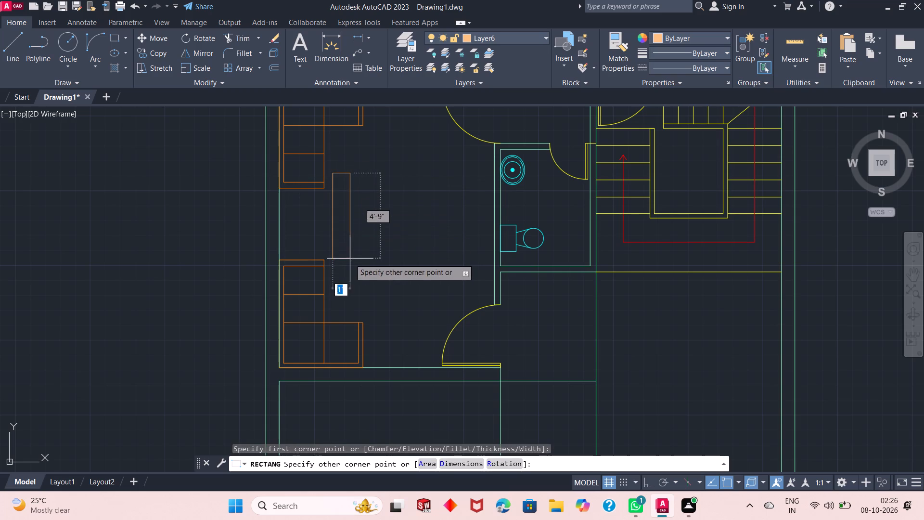
left_click(376, 277)
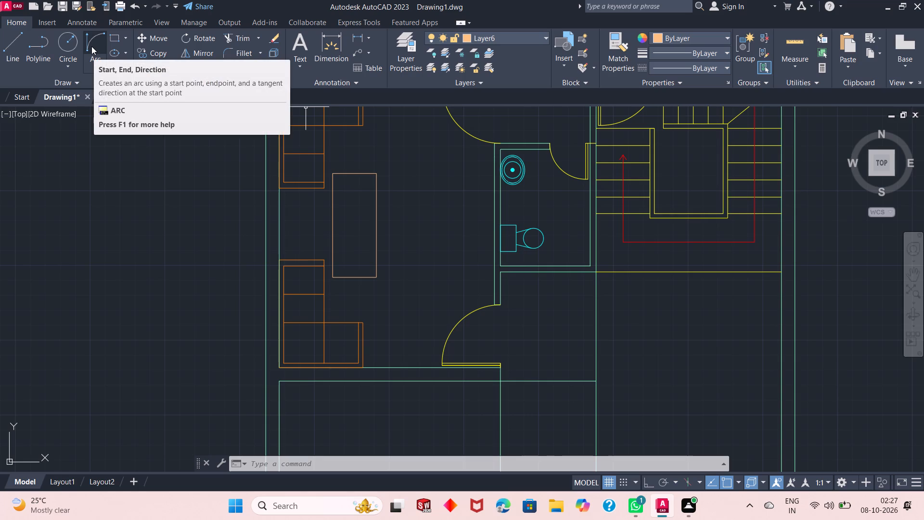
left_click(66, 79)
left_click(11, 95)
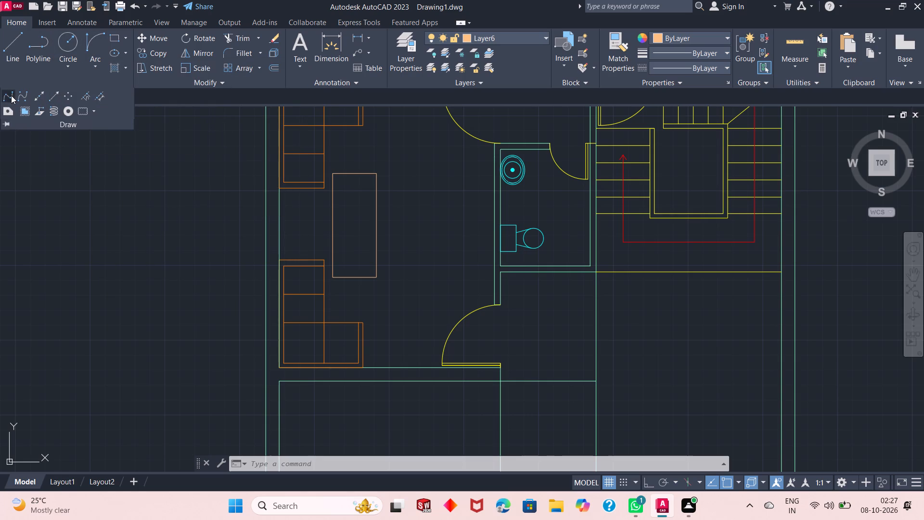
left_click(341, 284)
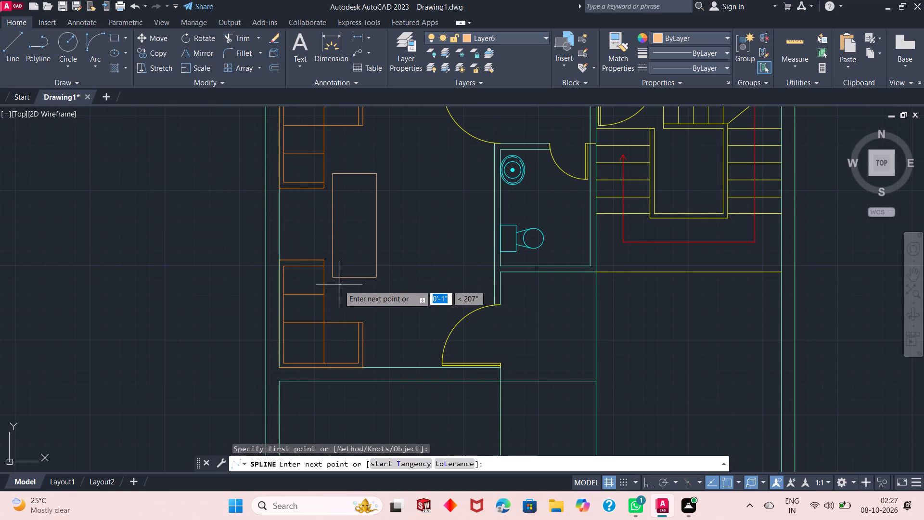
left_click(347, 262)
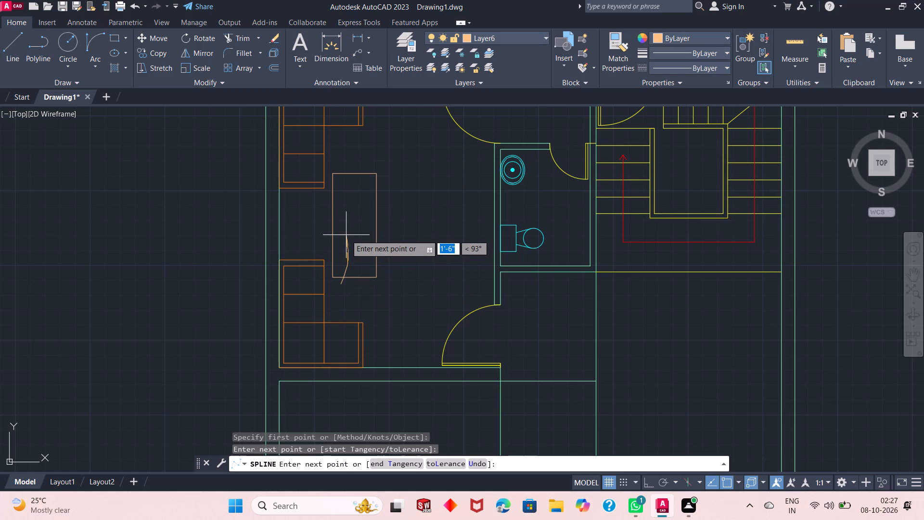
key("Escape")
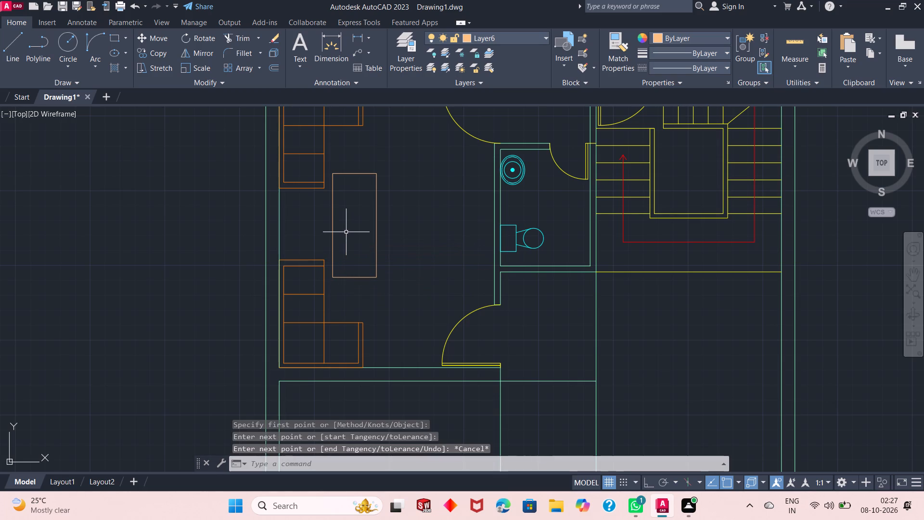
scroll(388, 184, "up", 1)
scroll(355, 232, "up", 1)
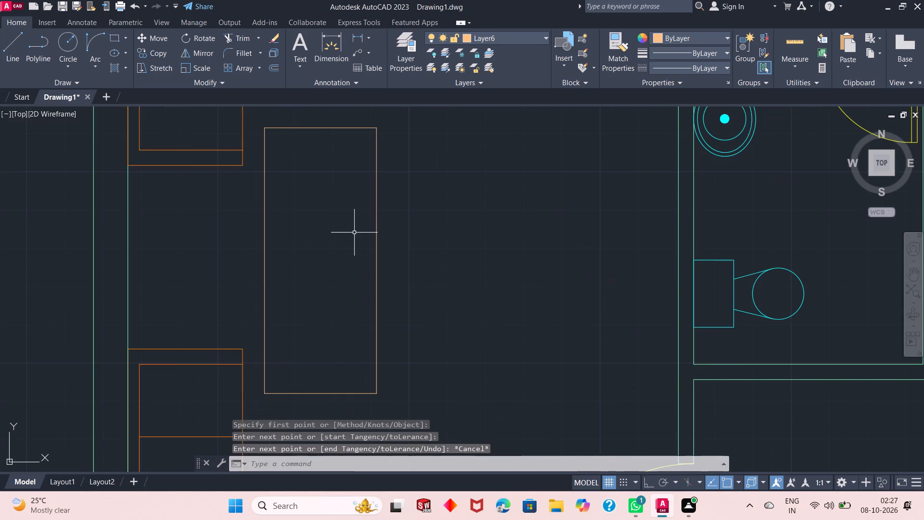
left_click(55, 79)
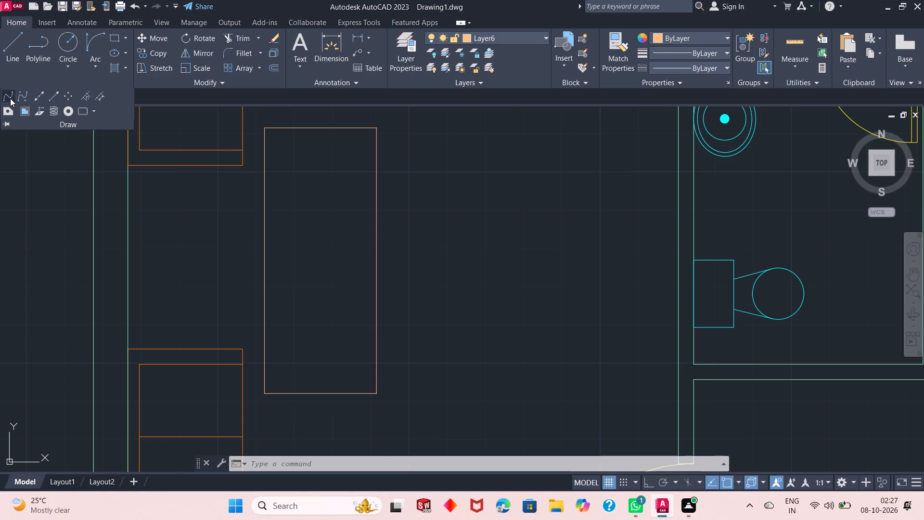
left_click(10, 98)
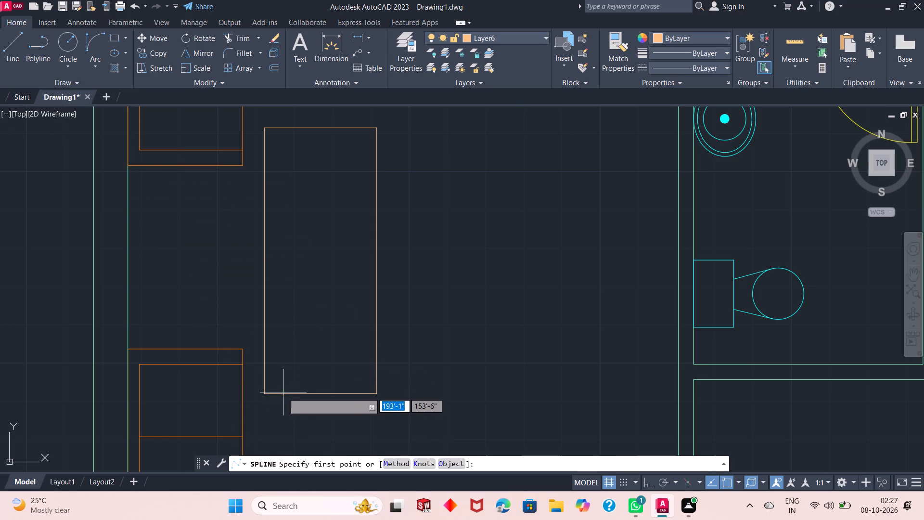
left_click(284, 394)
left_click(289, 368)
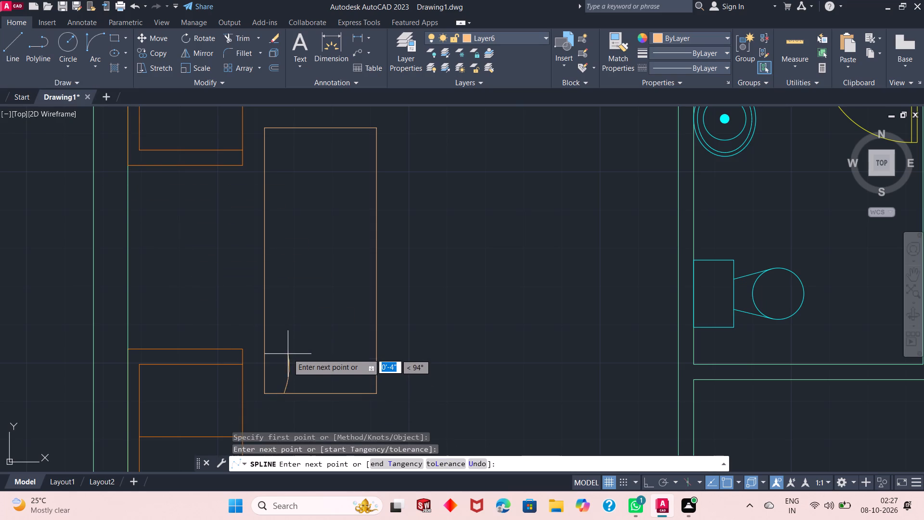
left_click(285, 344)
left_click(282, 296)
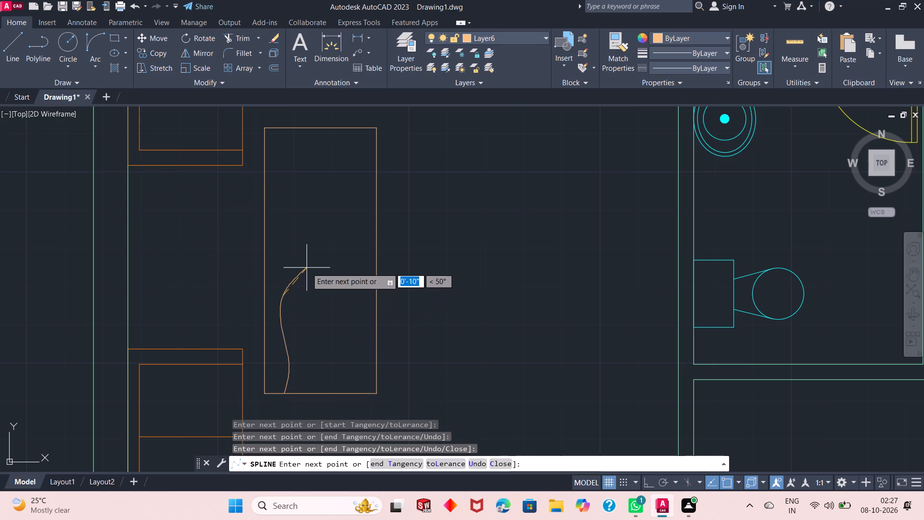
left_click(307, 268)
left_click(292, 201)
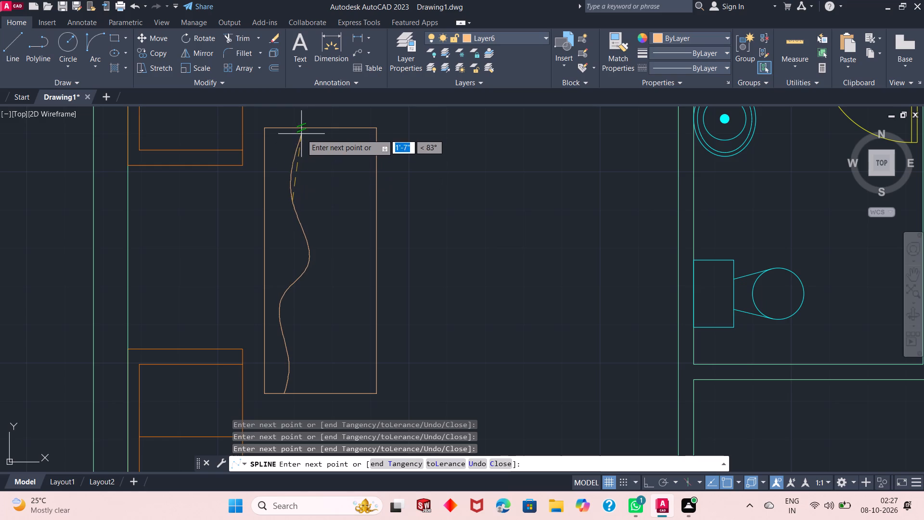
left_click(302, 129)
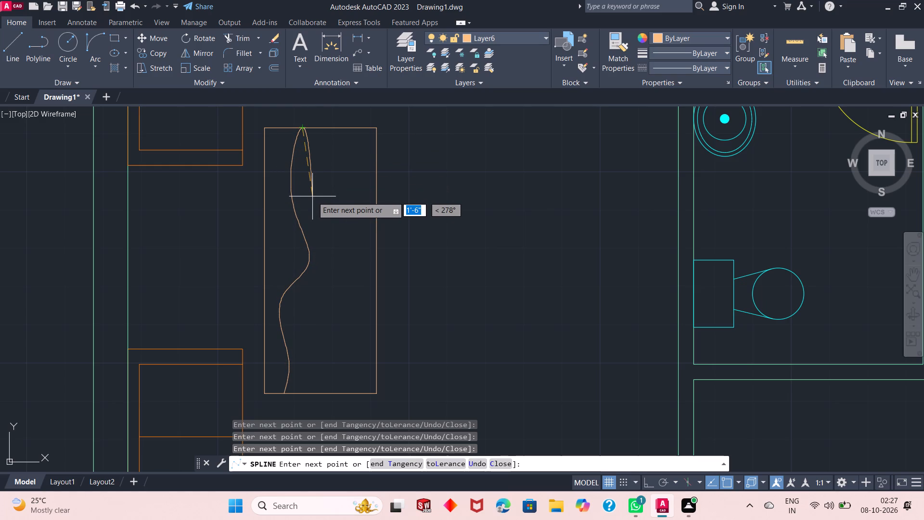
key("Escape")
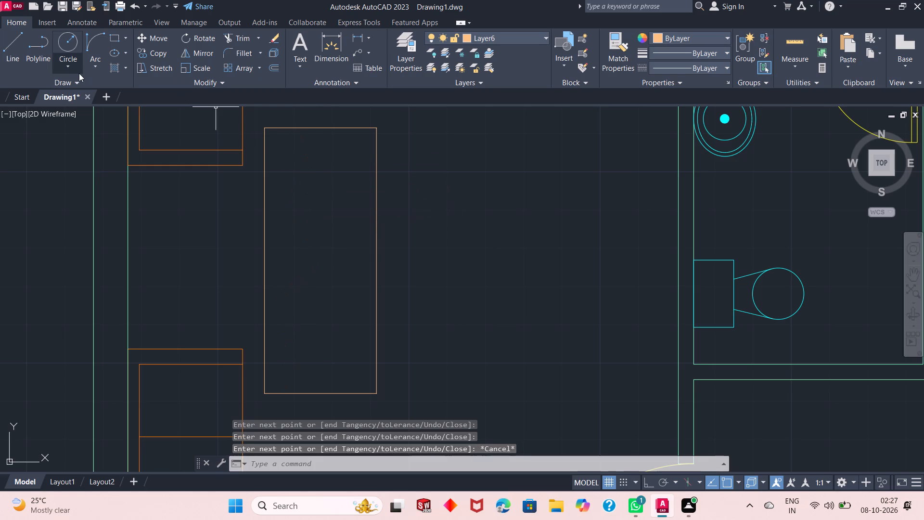
Draw a wavy wood-grain spline inside the table that starts and ends on its west edge, bulging slightly eastward.
left_click(69, 80)
left_click(10, 96)
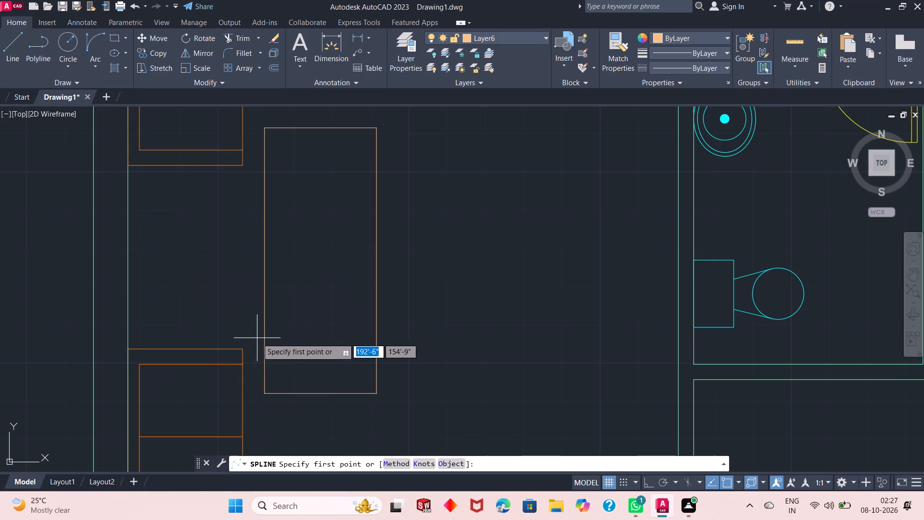
left_click(265, 325)
left_click(274, 309)
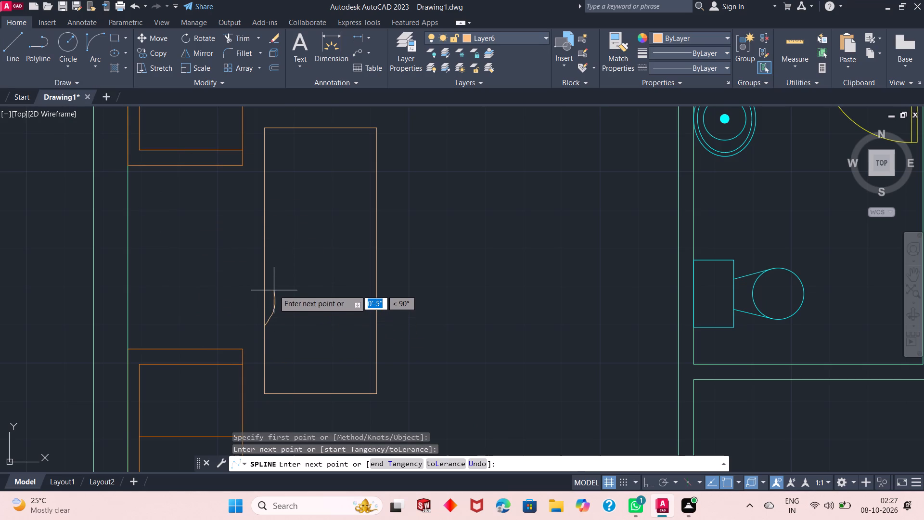
left_click(275, 278)
left_click(279, 241)
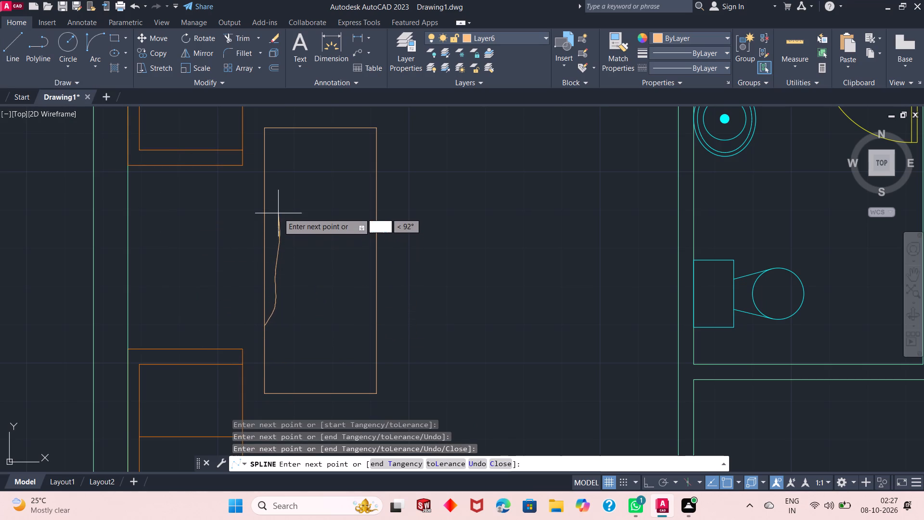
left_click(273, 193)
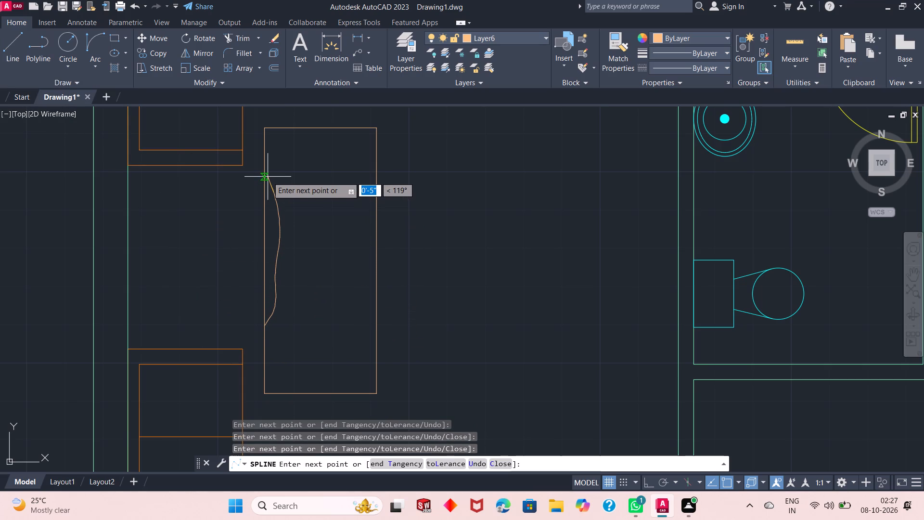
left_click(266, 179)
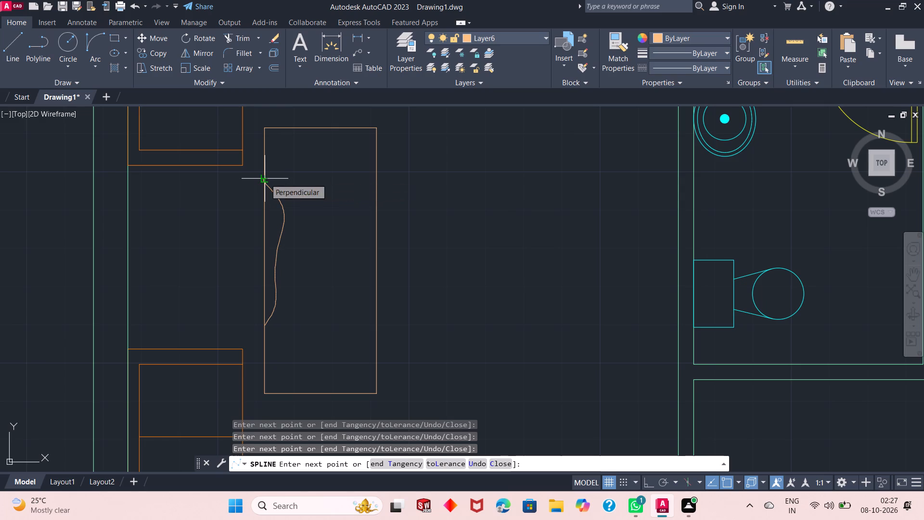
key("Return")
Draw a second wavy grain spline across the table's full length, from the south edge near the southwest corner to the north edge.
key("Return")
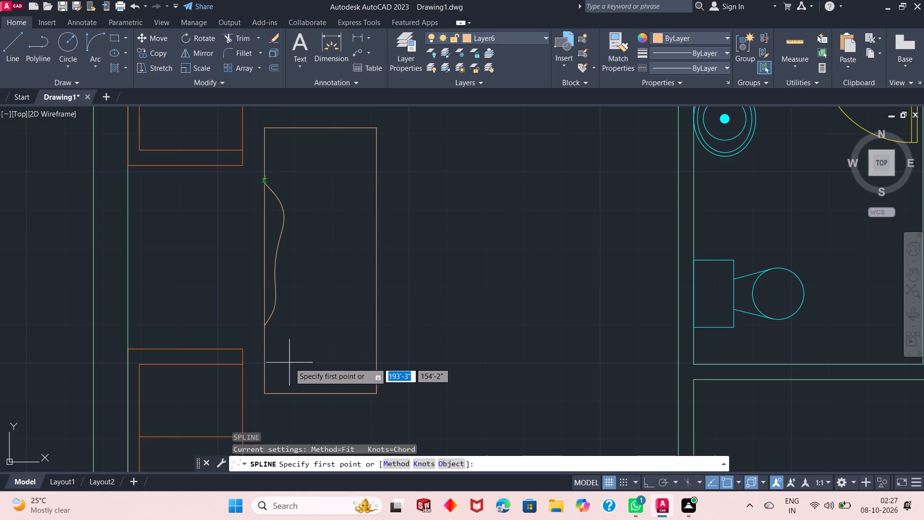
left_click(280, 394)
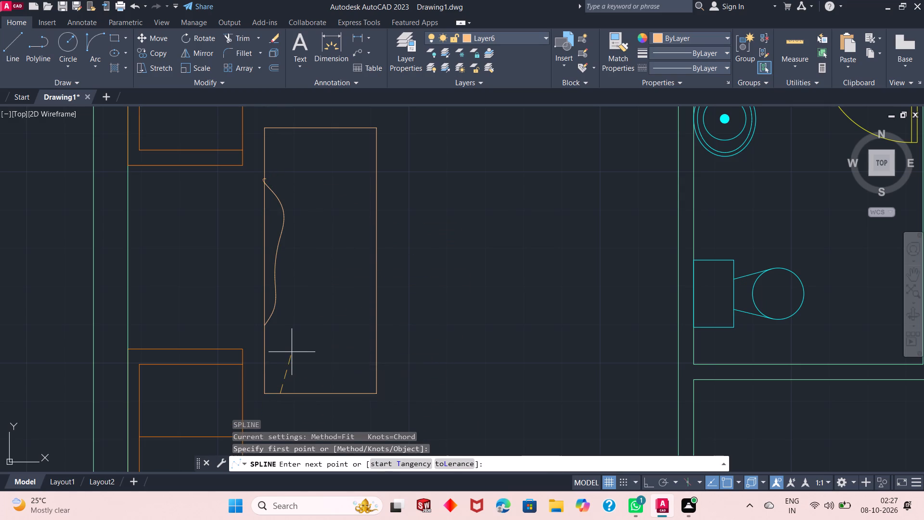
left_click(292, 352)
left_click(306, 320)
left_click(306, 267)
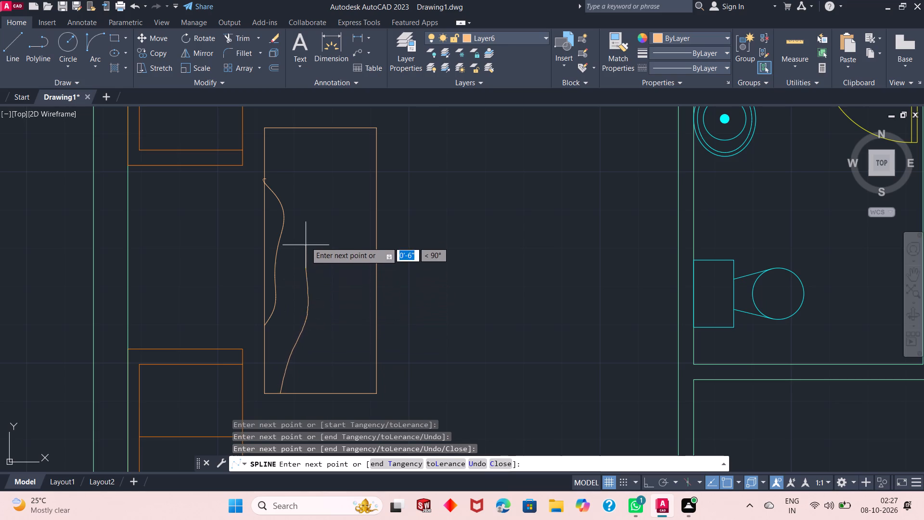
left_click(312, 198)
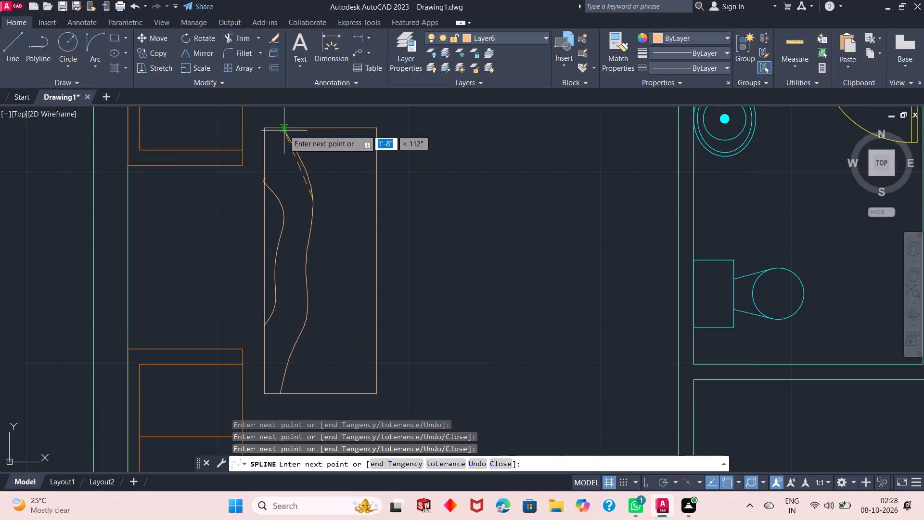
left_click(282, 127)
key("Return")
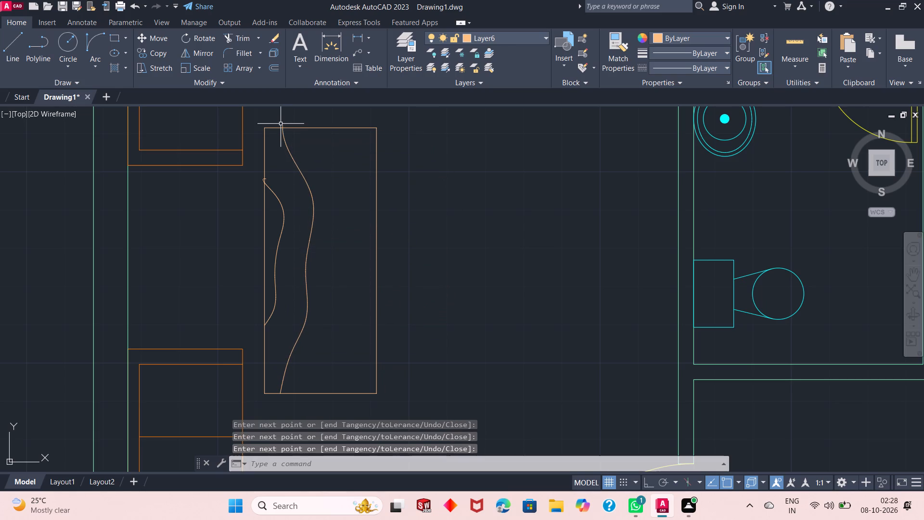
Draw a three-point grain spline just east of the second one, from the table's north edge to its south edge, bowing east mid-length.
key("space")
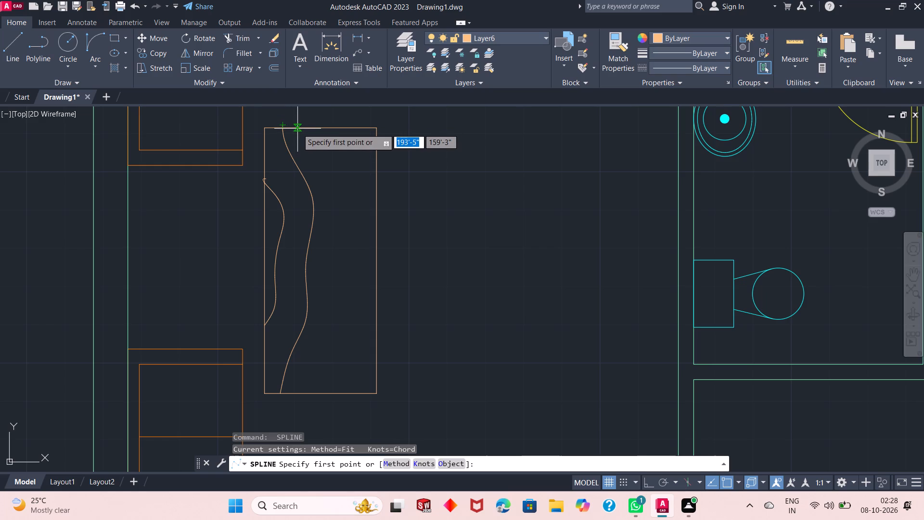
left_click(297, 129)
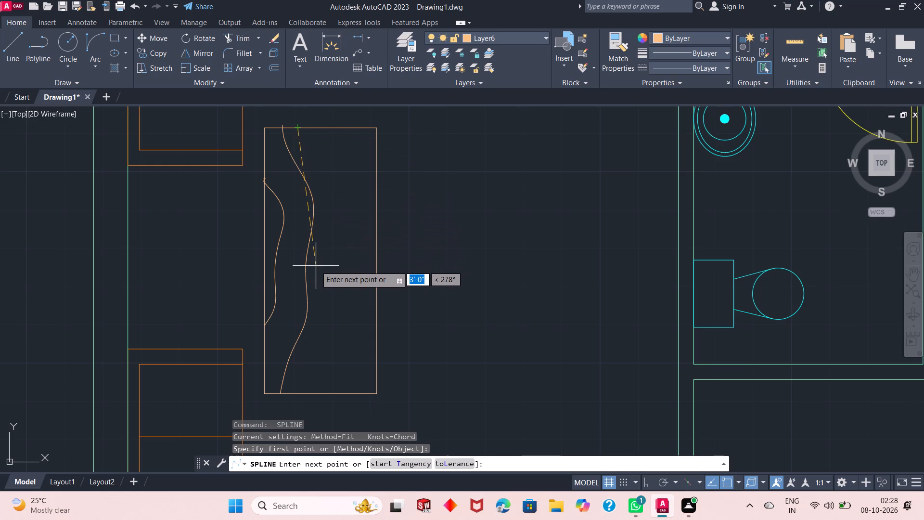
left_click(328, 262)
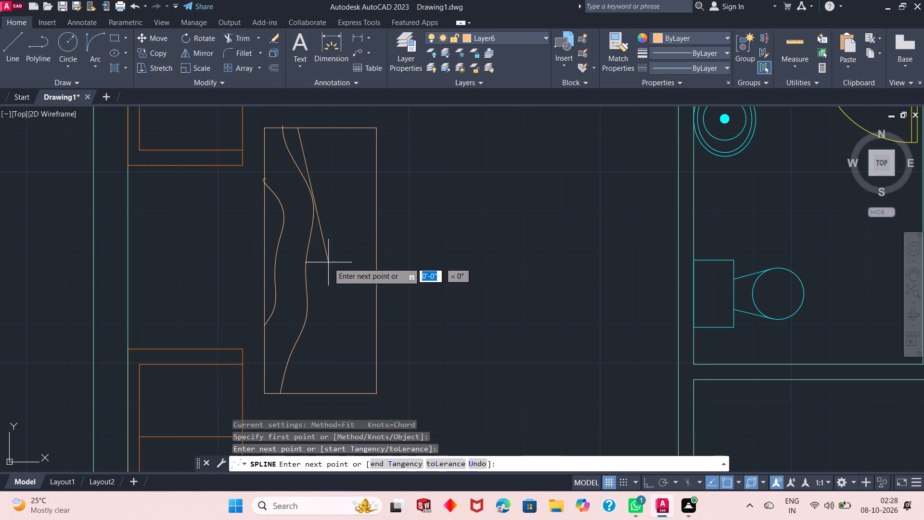
left_click(298, 396)
key("Return")
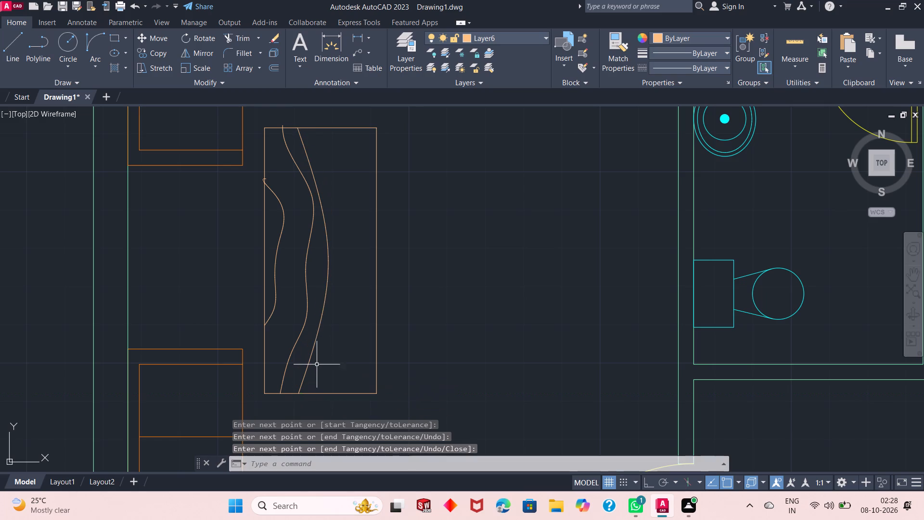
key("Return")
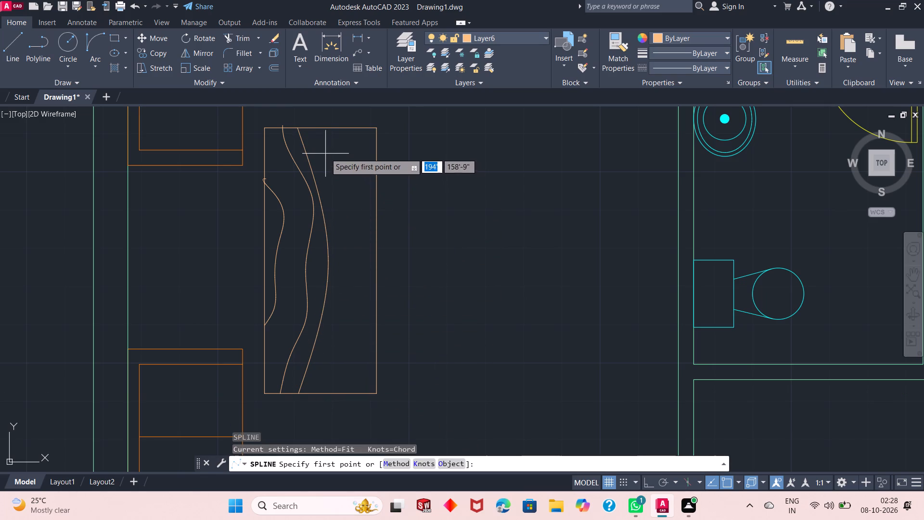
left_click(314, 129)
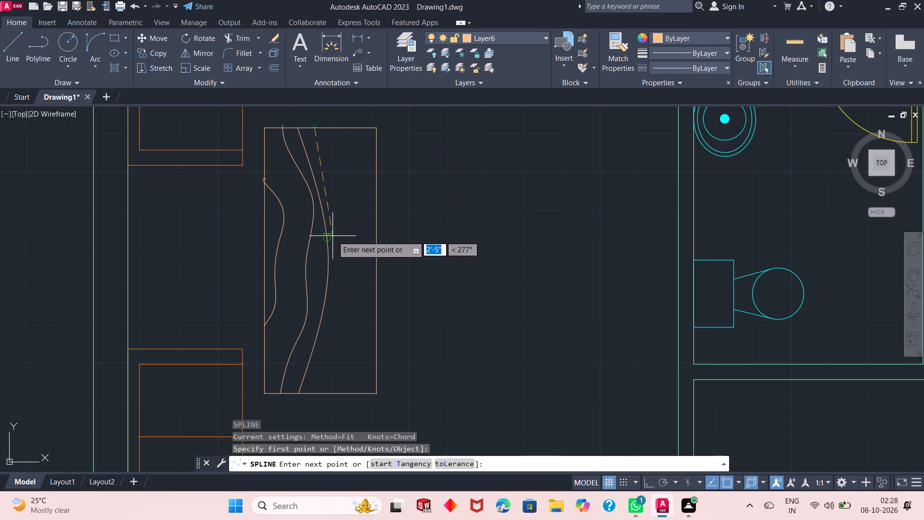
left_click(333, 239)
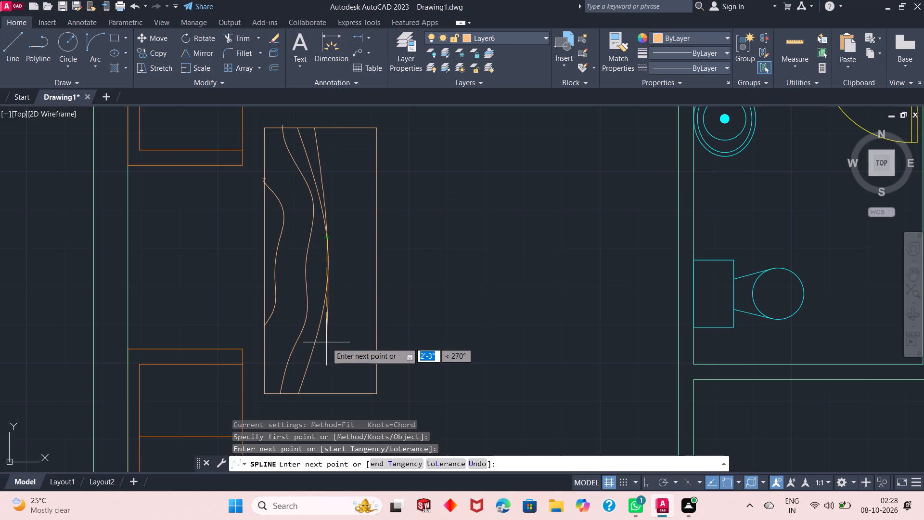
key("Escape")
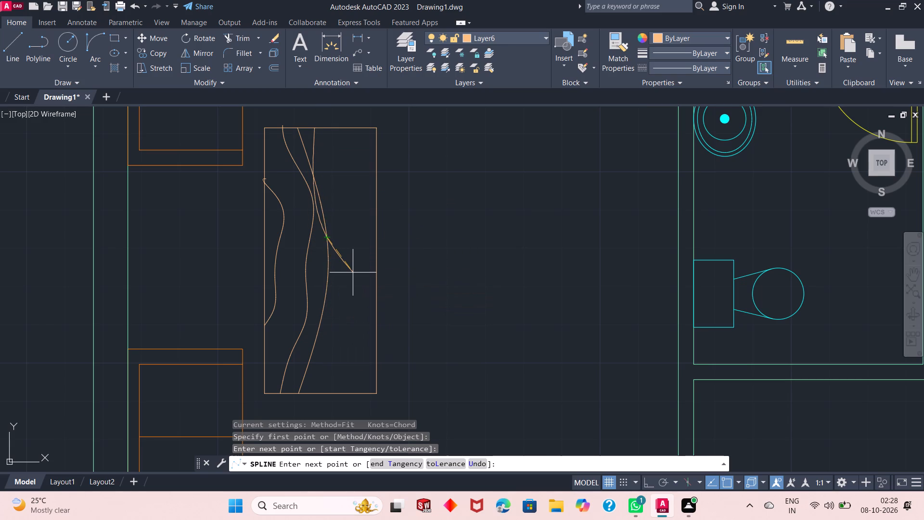
Draw a fourth grain spline through the table's middle, from north edge to south edge, bowing east beside the previous curve without crossing it.
key("space")
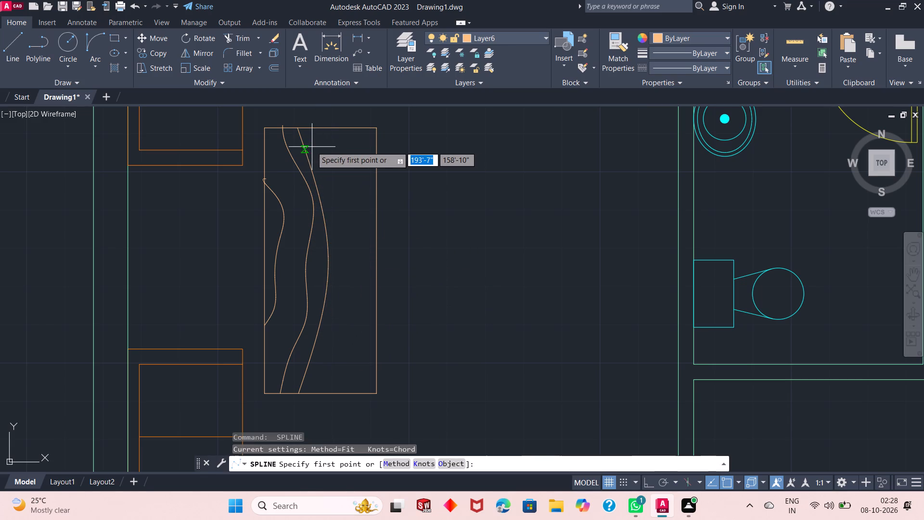
left_click(320, 129)
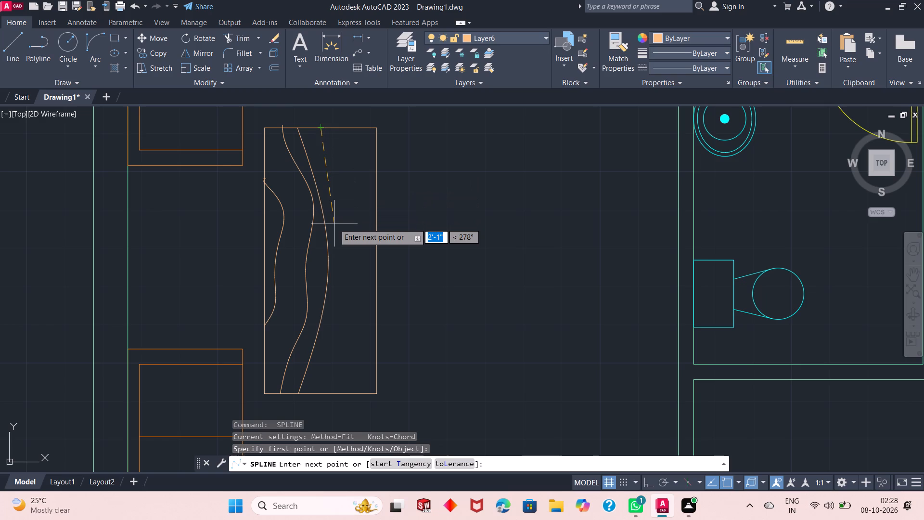
left_click(337, 227)
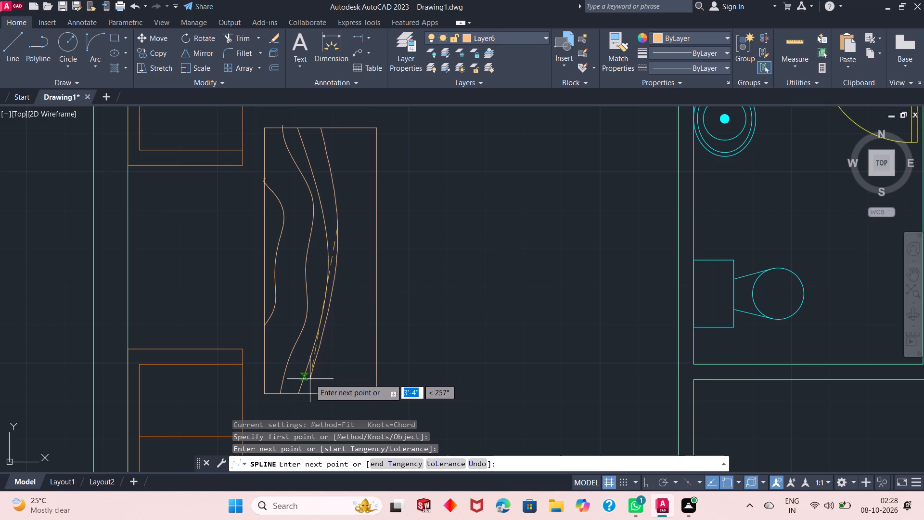
left_click(314, 393)
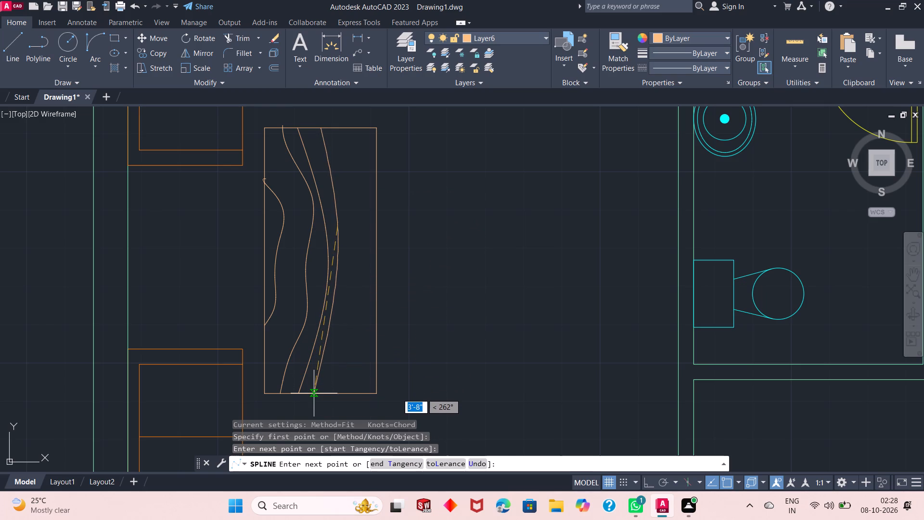
key("Return")
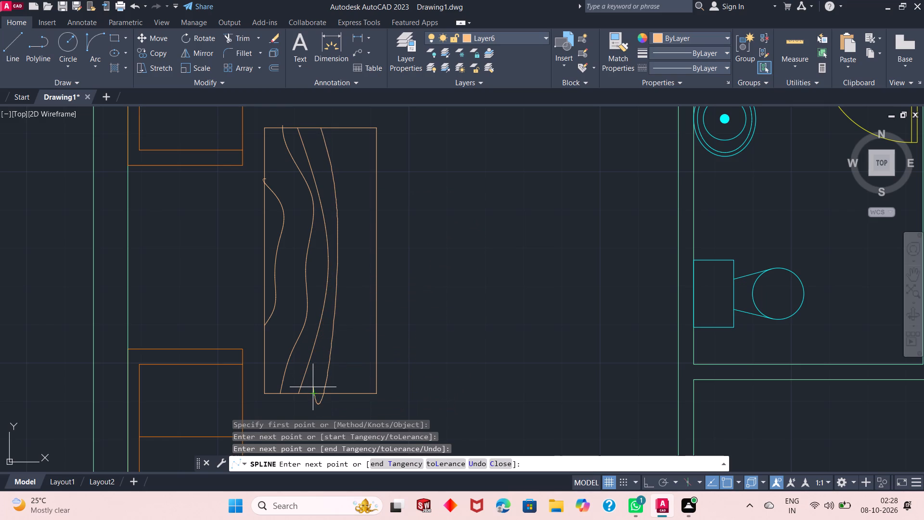
Draw a fifth grain spline down the table's eastern part, from the north edge to the south edge, dipping slightly west mid-length.
key("Return")
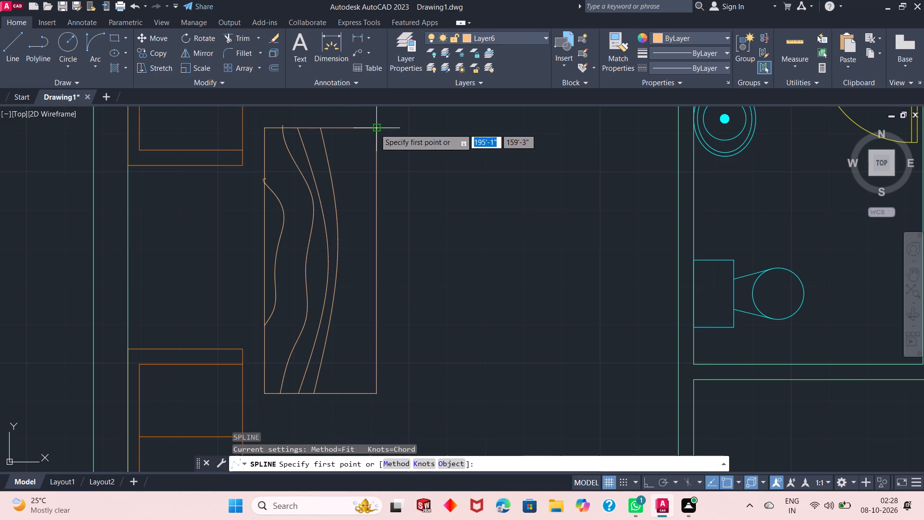
left_click(351, 128)
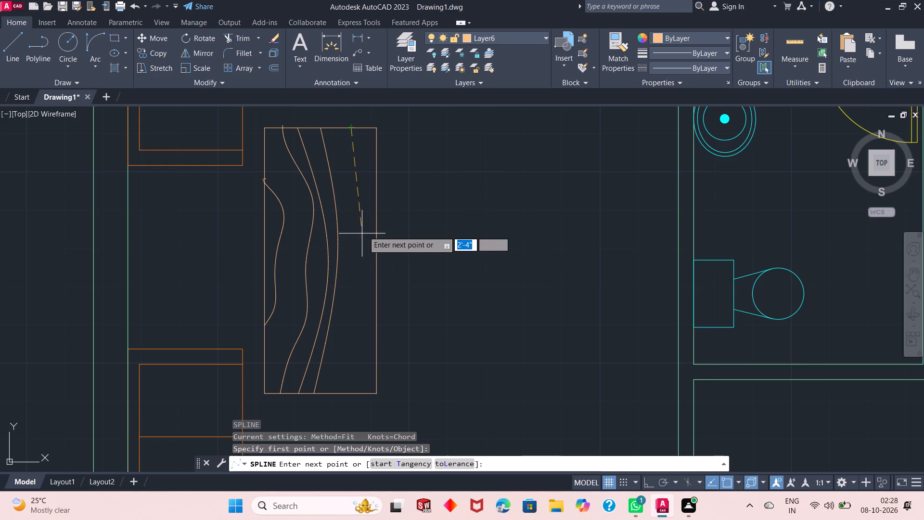
left_click(345, 247)
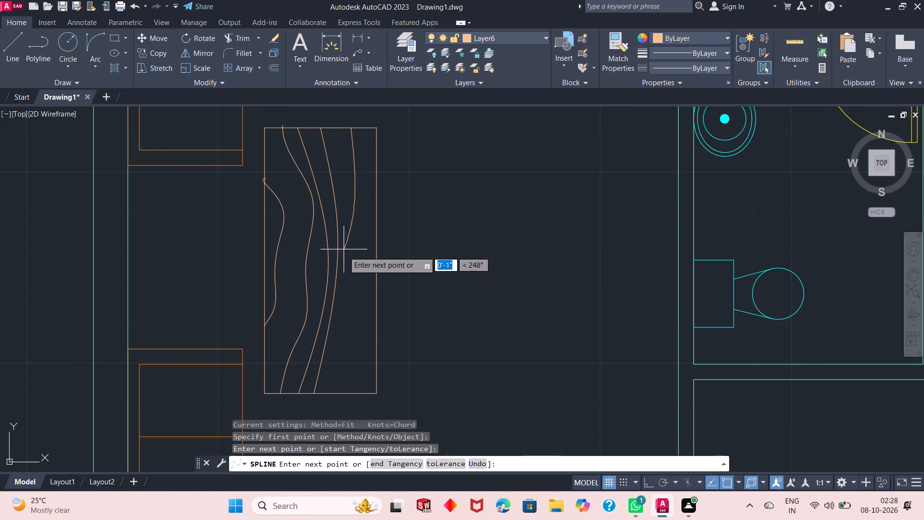
left_click(347, 323)
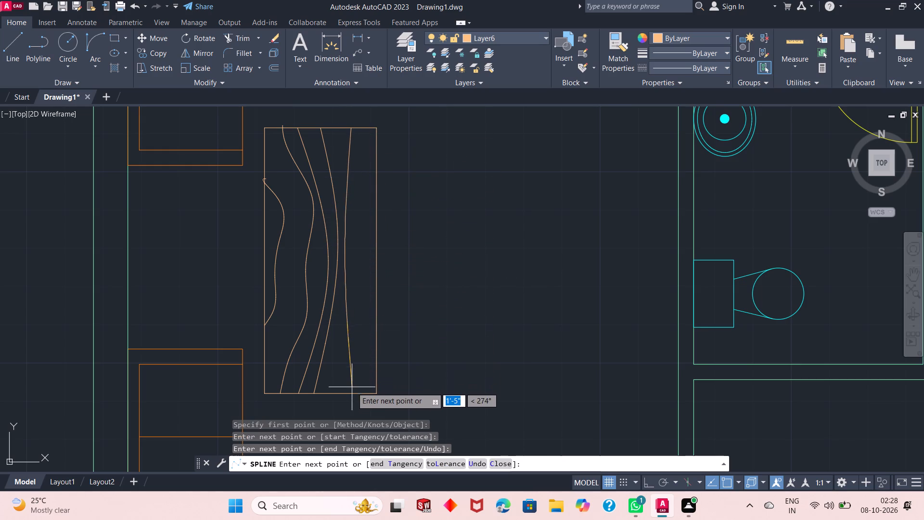
left_click(352, 397)
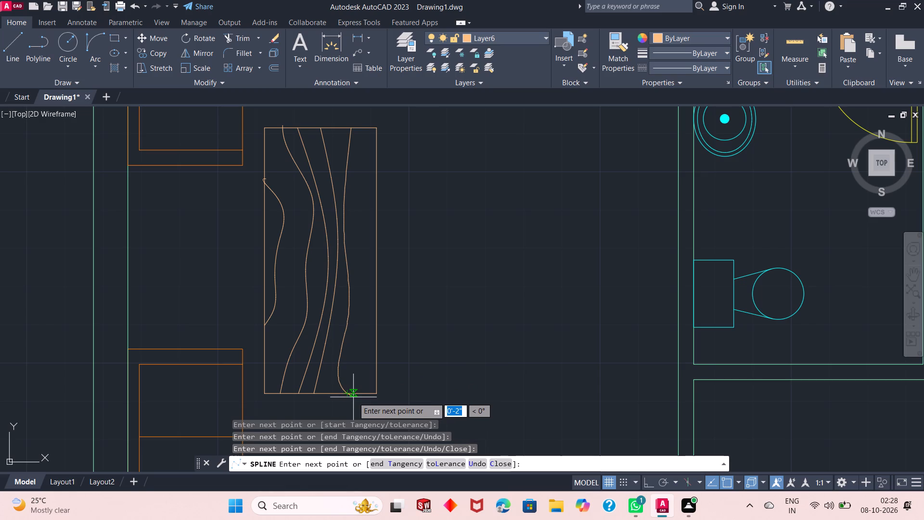
key("Return")
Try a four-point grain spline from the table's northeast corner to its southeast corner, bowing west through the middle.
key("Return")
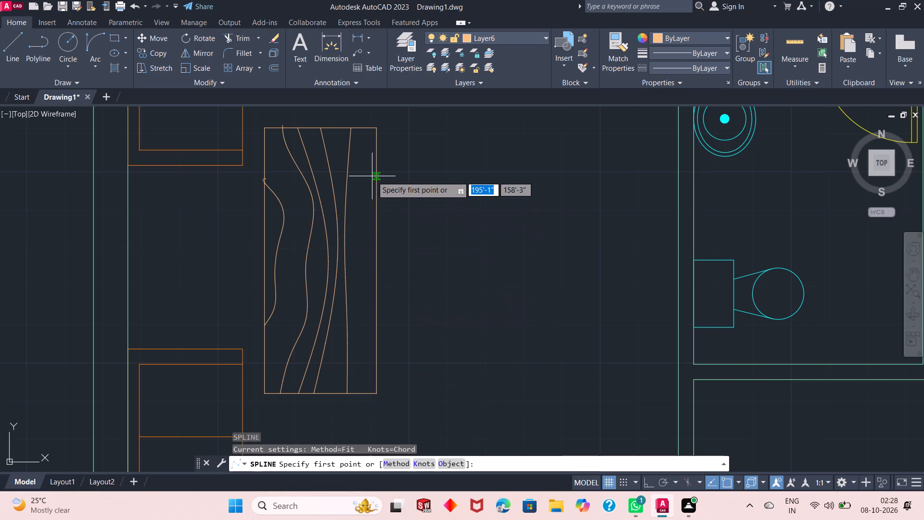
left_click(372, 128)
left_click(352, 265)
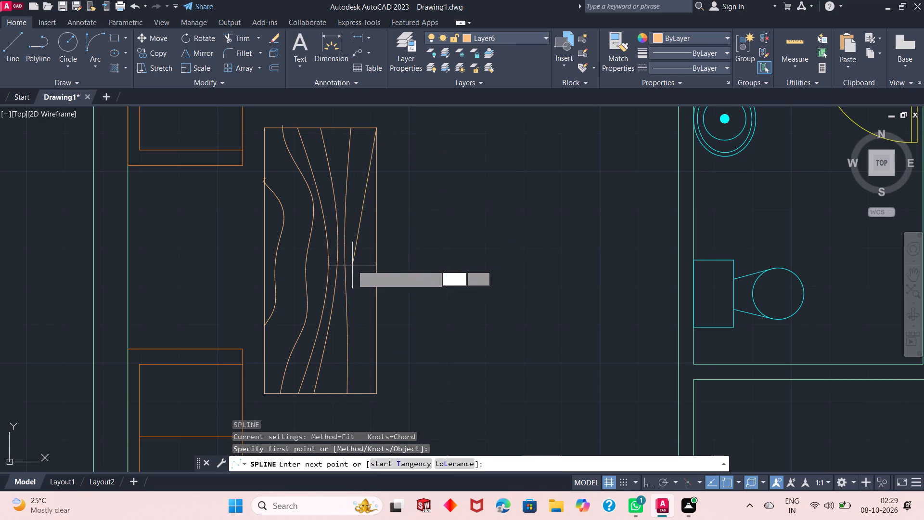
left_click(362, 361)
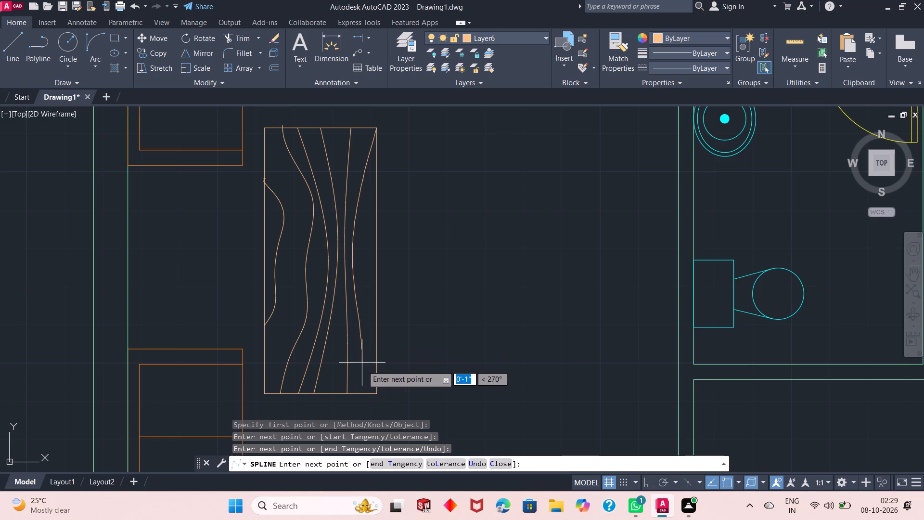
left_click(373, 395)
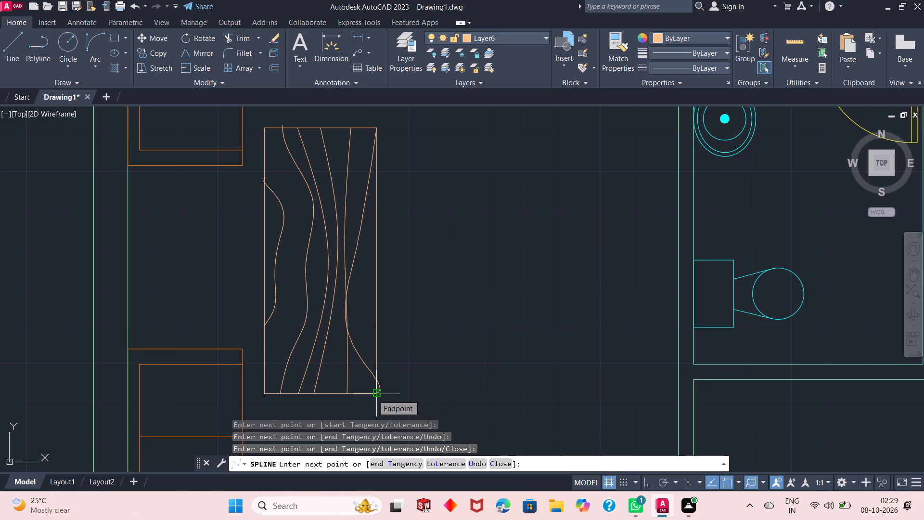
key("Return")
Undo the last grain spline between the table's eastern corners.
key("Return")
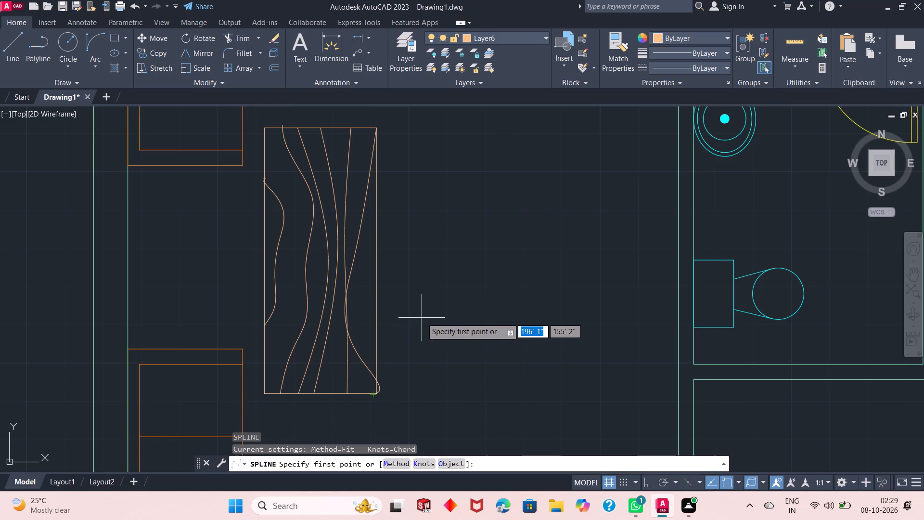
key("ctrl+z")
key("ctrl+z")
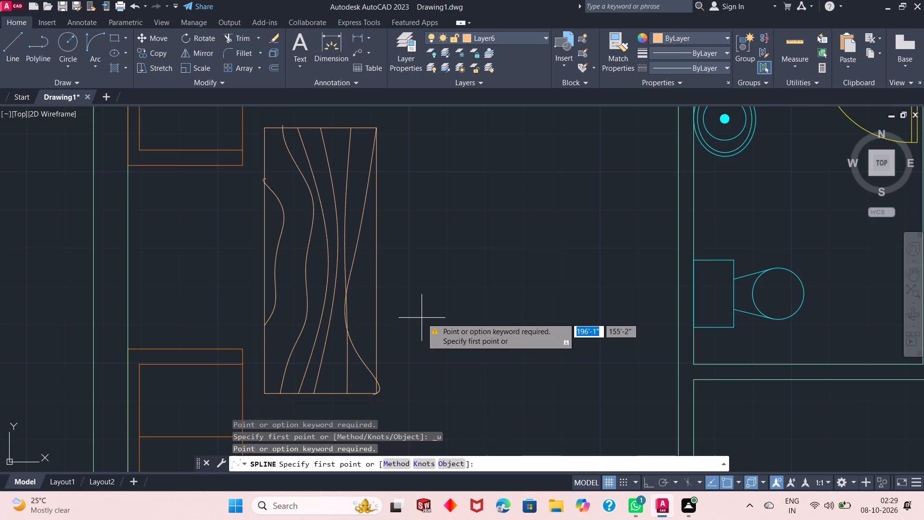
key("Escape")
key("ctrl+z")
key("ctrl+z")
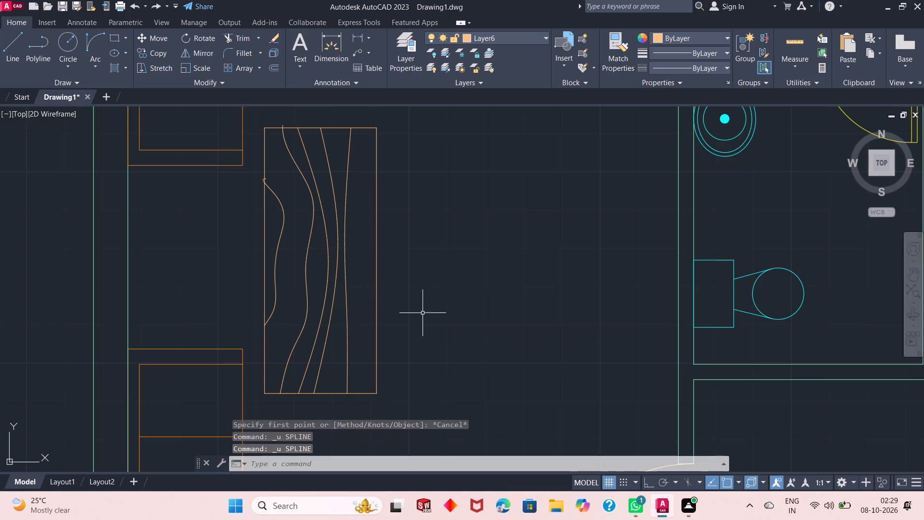
Draw a three-point grain spline from the table's northeast corner to its southeast corner, bowing west without crossing the neighbouring curve.
left_click(51, 82)
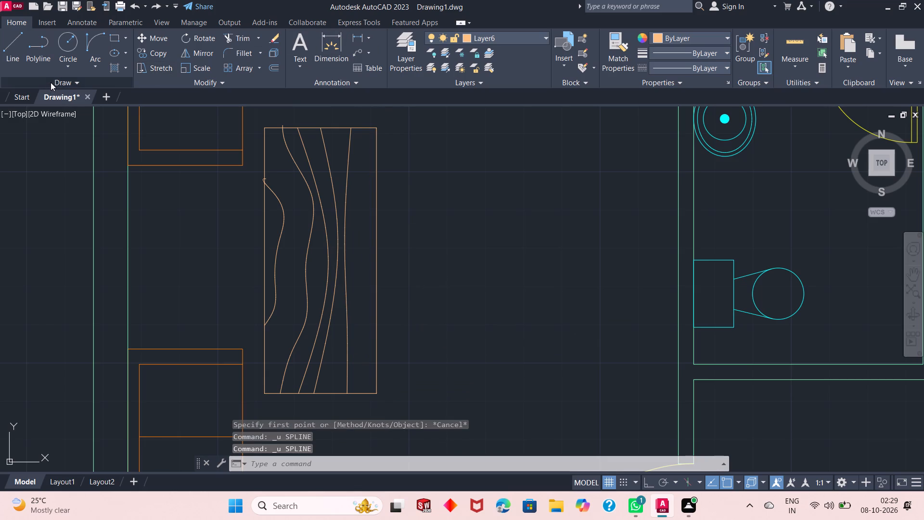
left_click(10, 98)
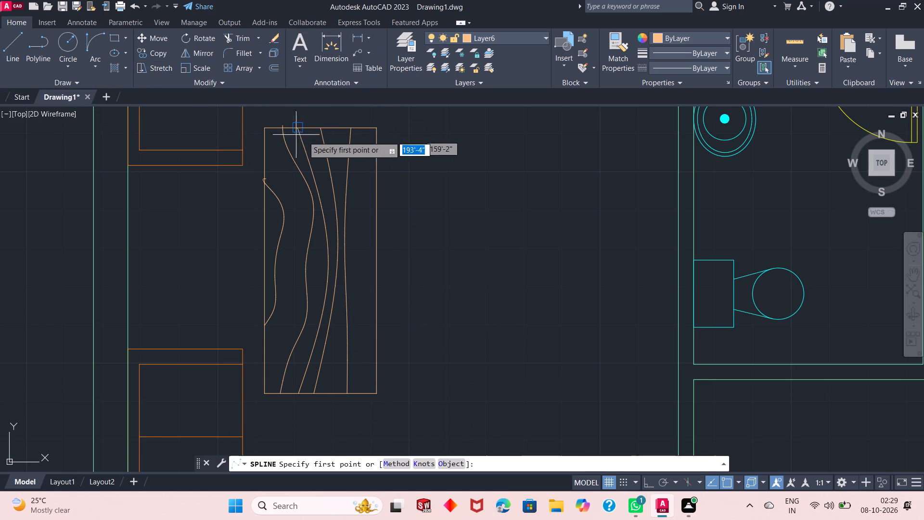
left_click(381, 133)
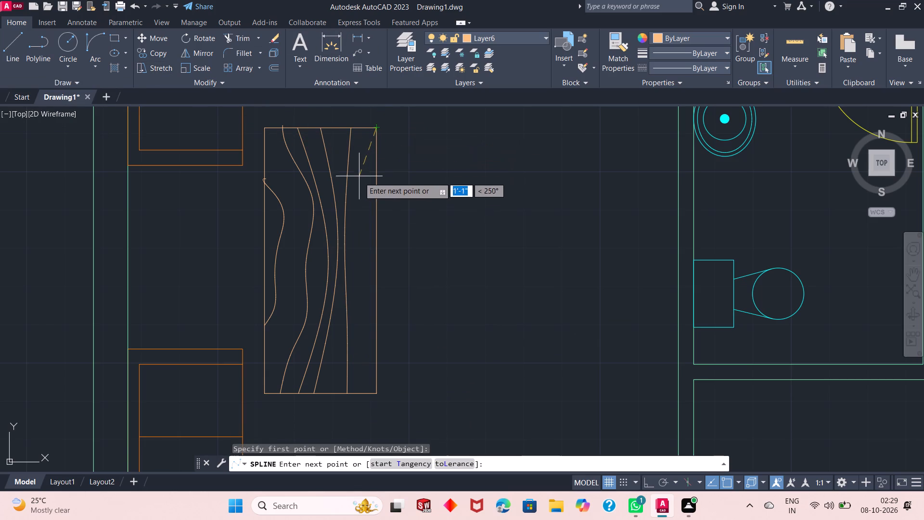
left_click(353, 251)
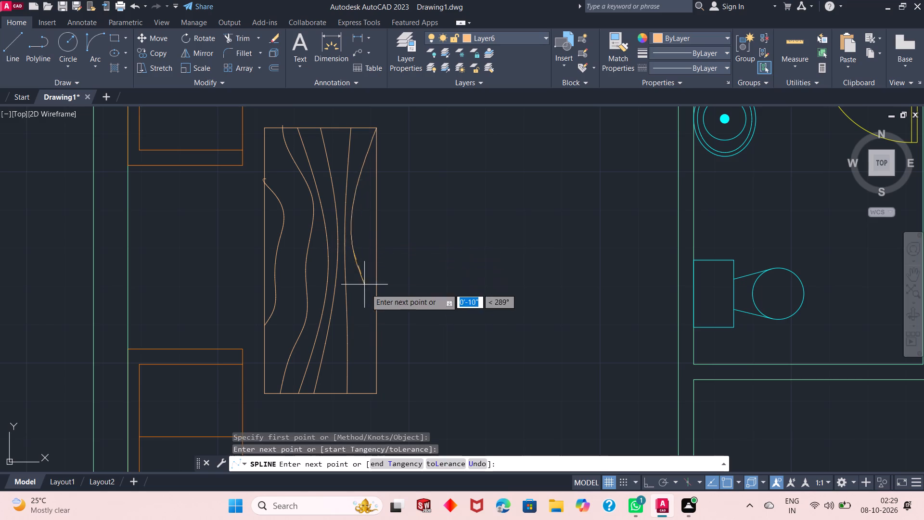
left_click(373, 394)
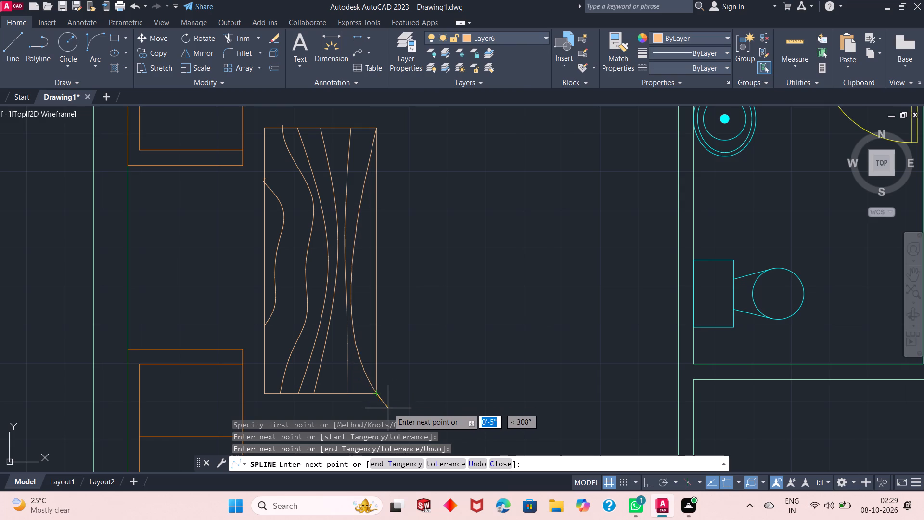
key("Return")
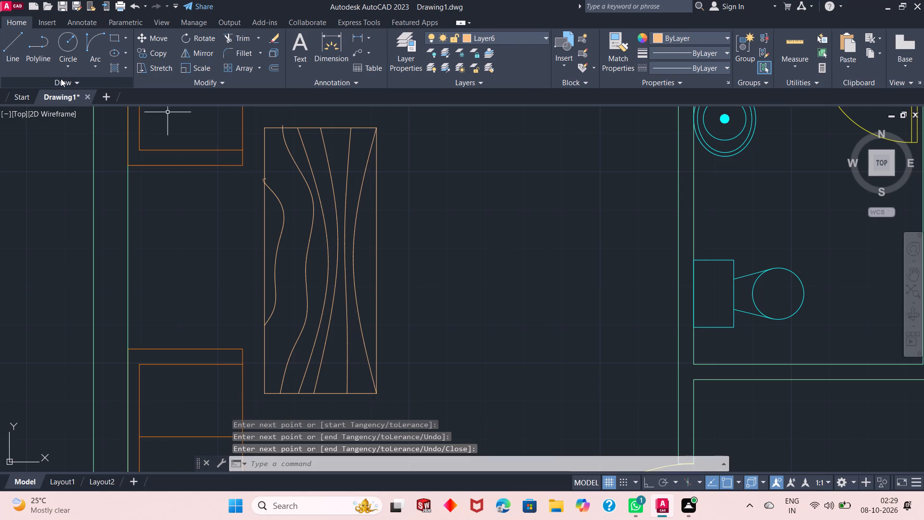
Draw a short three-point grain spline that starts and ends on the table's east edge, bulging westward.
key("Return")
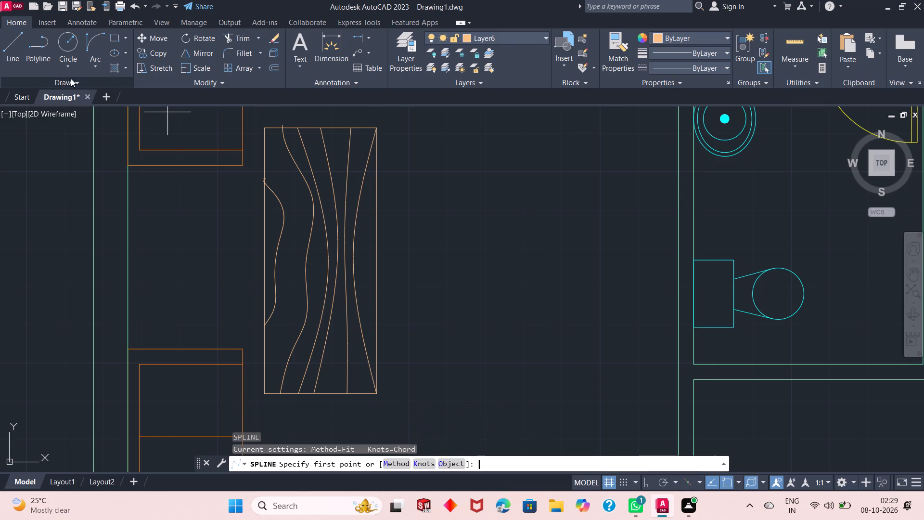
left_click(373, 208)
left_click(363, 244)
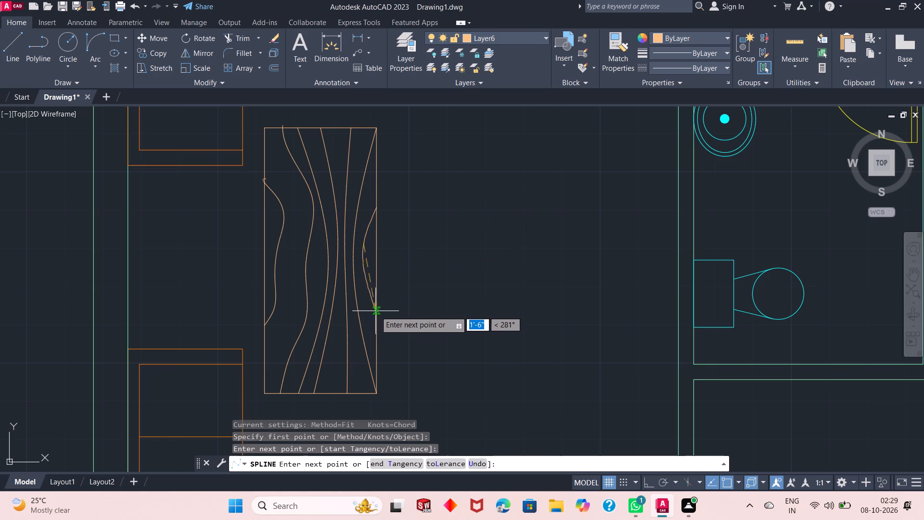
left_click(377, 315)
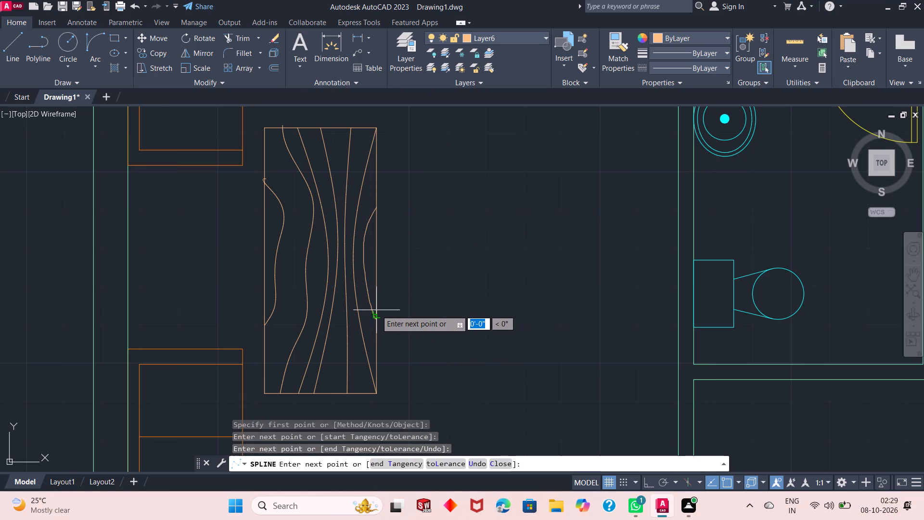
key("Return")
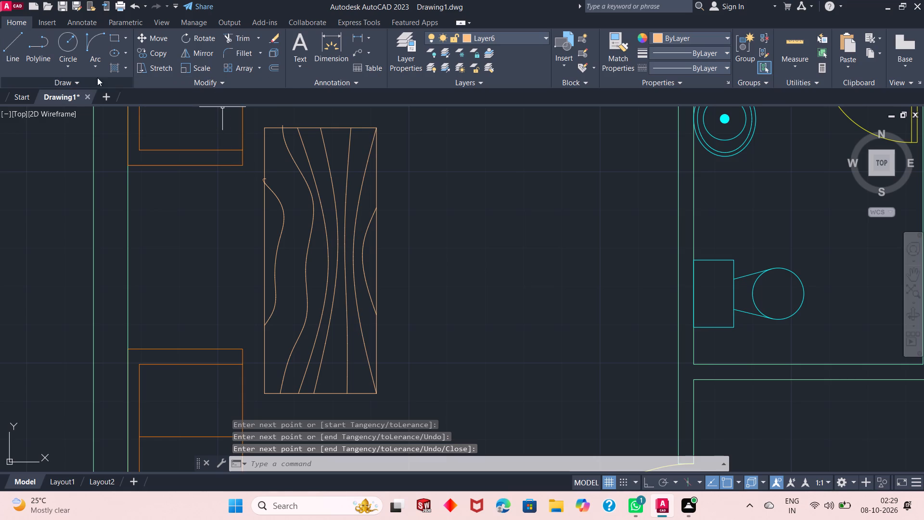
Draw a grain spline between the two westernmost curves, from the west edge near the northwest corner to the south edge near the southwest corner.
key("Return")
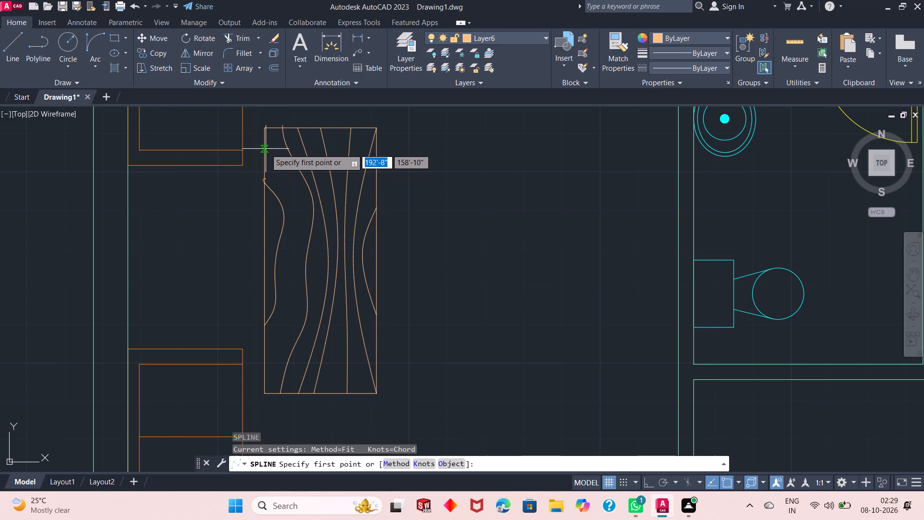
left_click(266, 149)
left_click(301, 214)
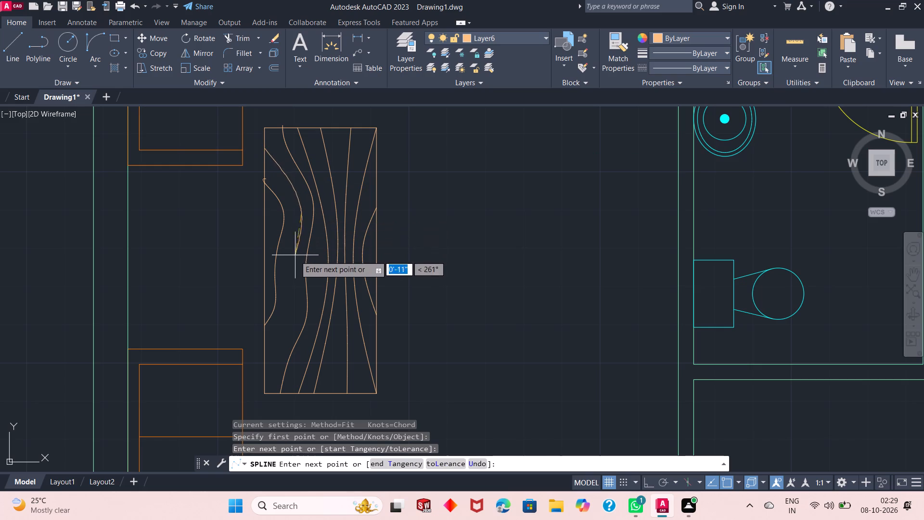
left_click(277, 338)
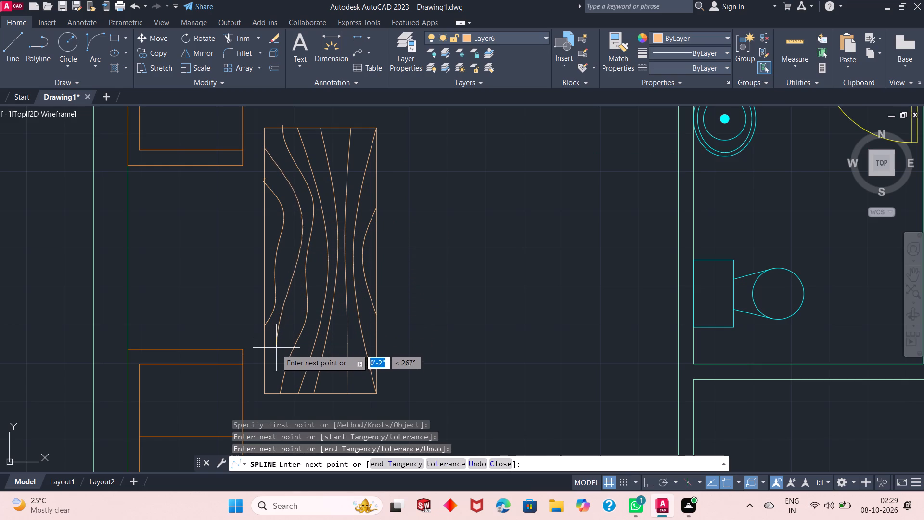
left_click(276, 357)
left_click(271, 387)
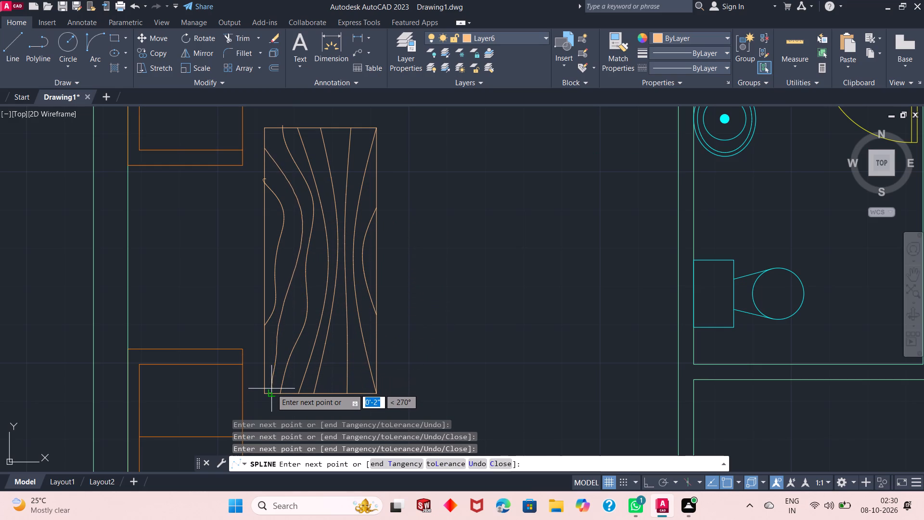
left_click(270, 392)
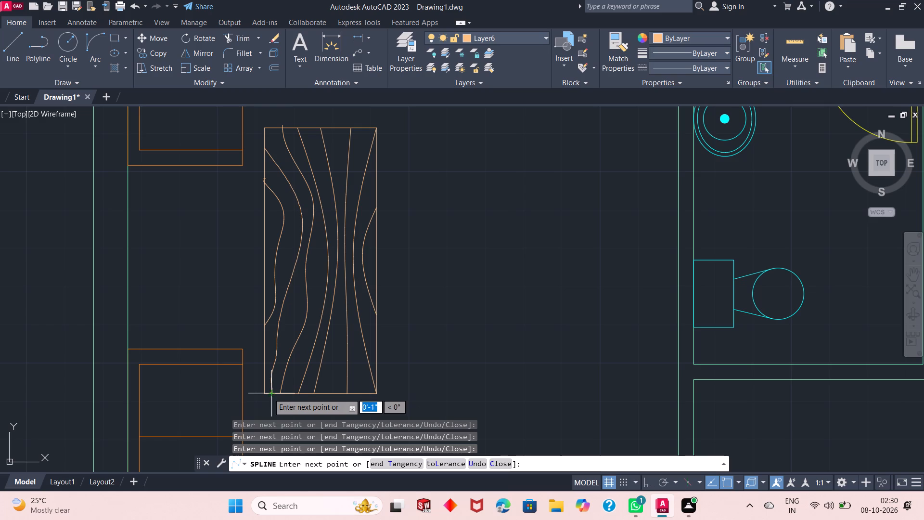
key("Return")
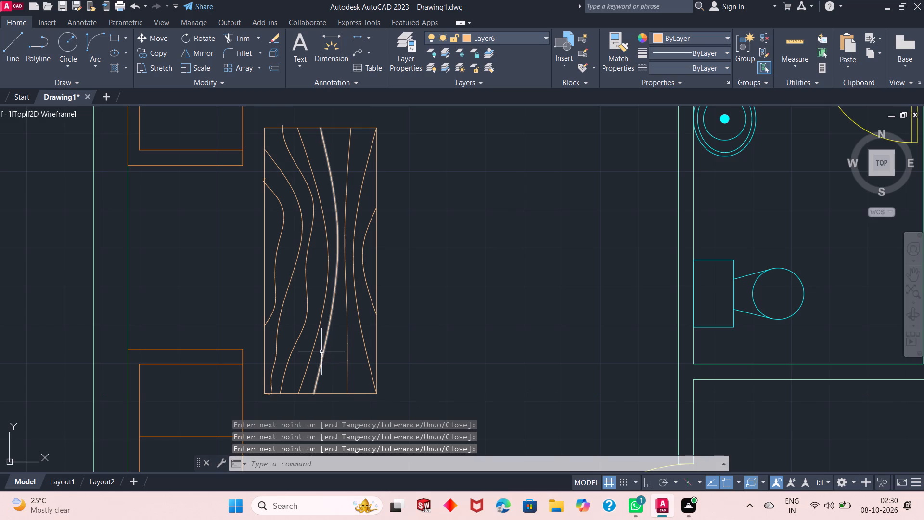
Make Layer4 the current layer for work around the U-shaped counter outline north of the staircase.
scroll(287, 392, "down", 2)
scroll(288, 393, "up", 4)
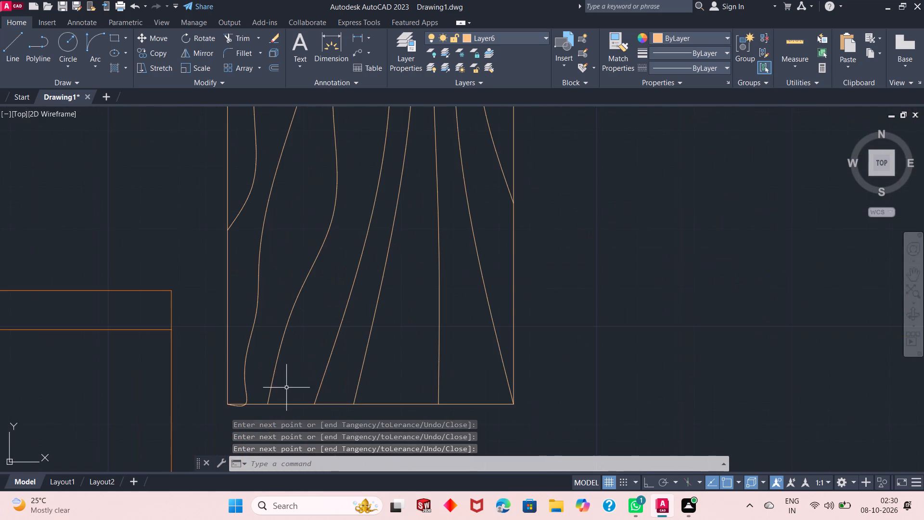
scroll(259, 324, "down", 4)
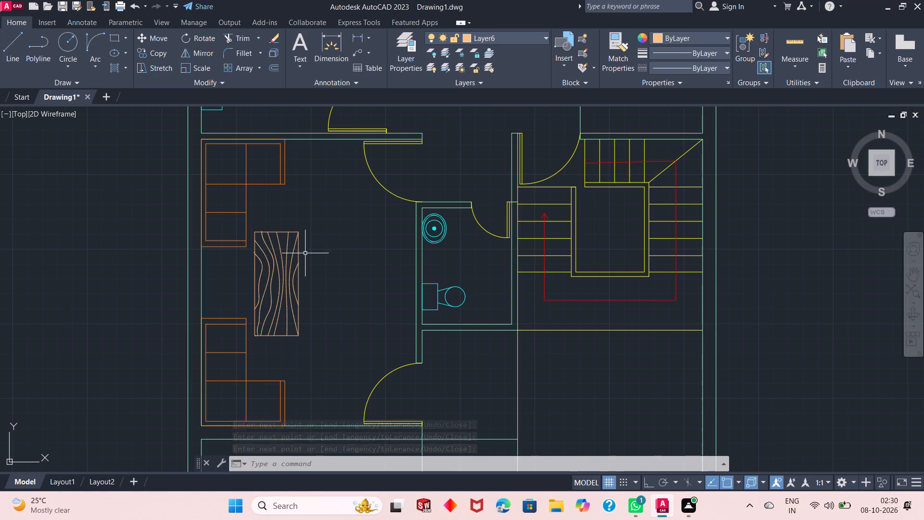
scroll(282, 273, "up", 1)
scroll(282, 273, "down", 1)
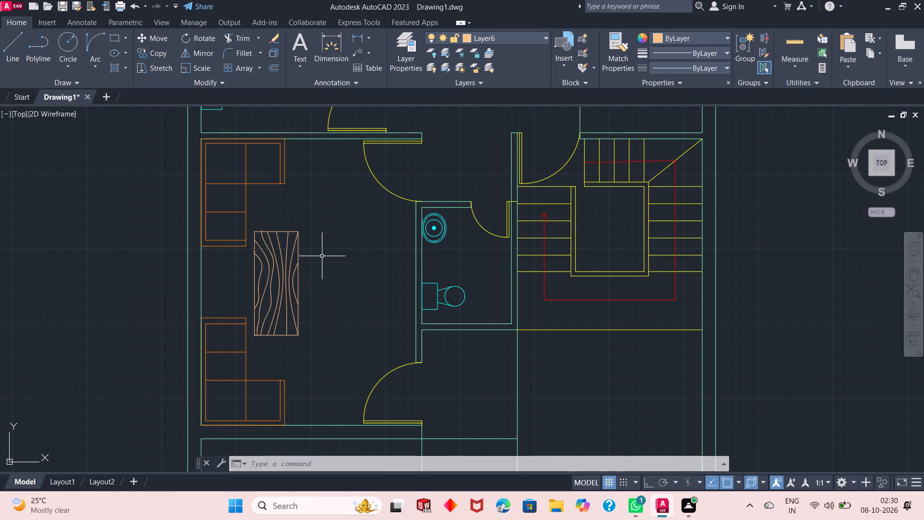
scroll(309, 256, "down", 2)
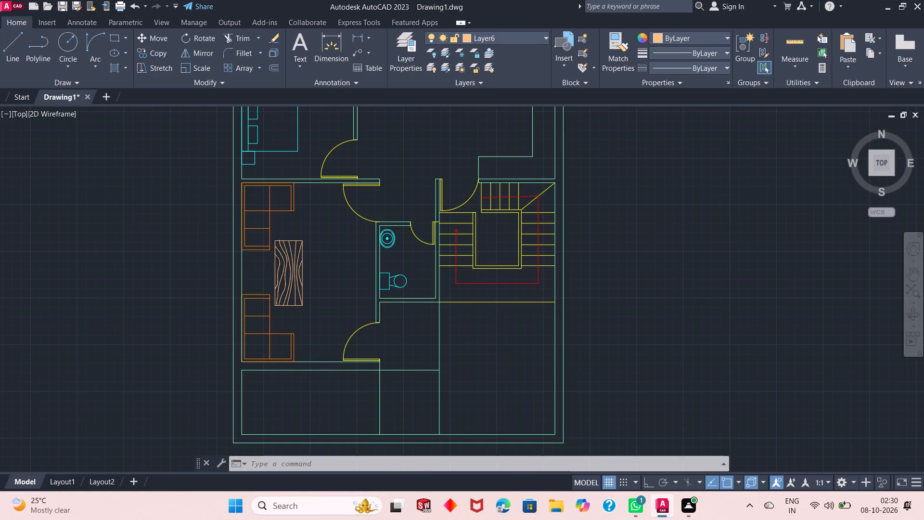
scroll(366, 289, "down", 1)
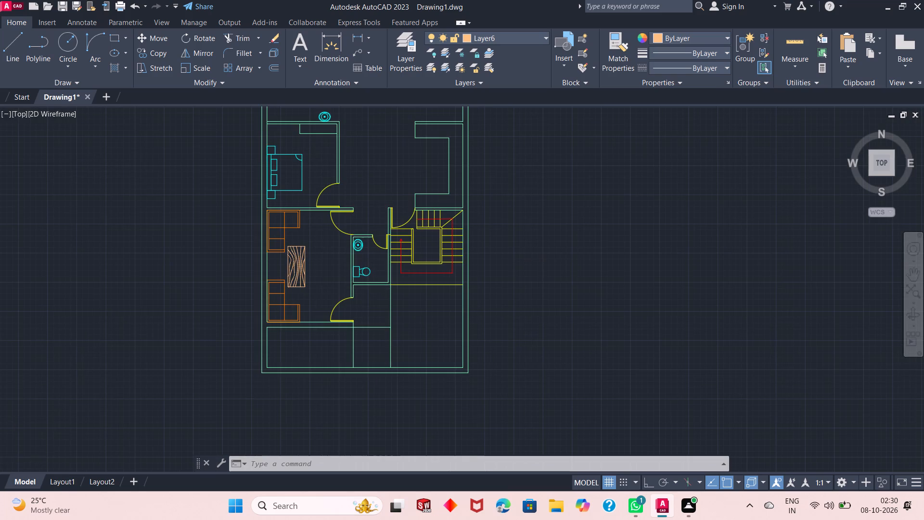
scroll(379, 186, "up", 3)
scroll(401, 262, "up", 1)
left_click(509, 41)
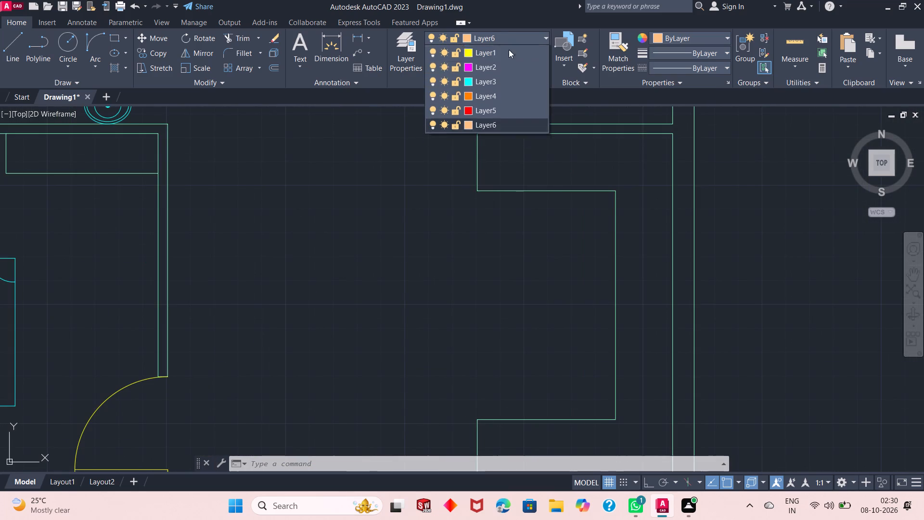
left_click(500, 112)
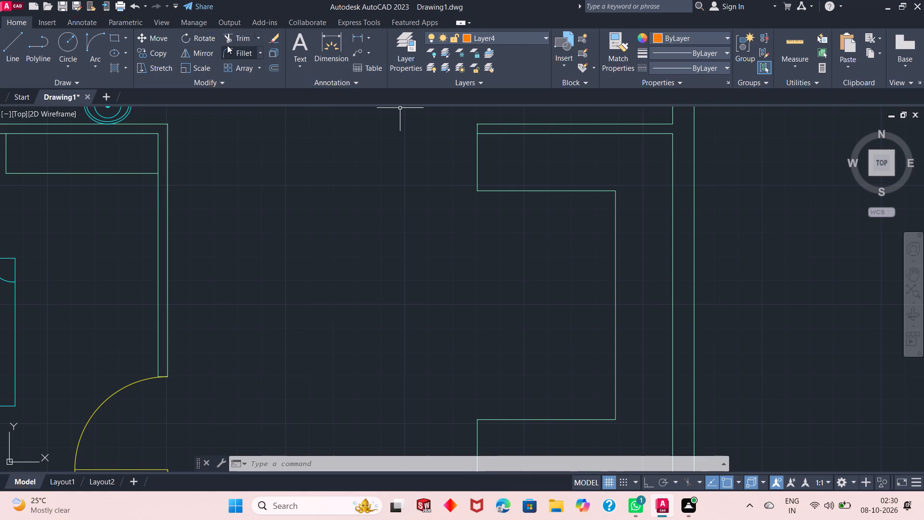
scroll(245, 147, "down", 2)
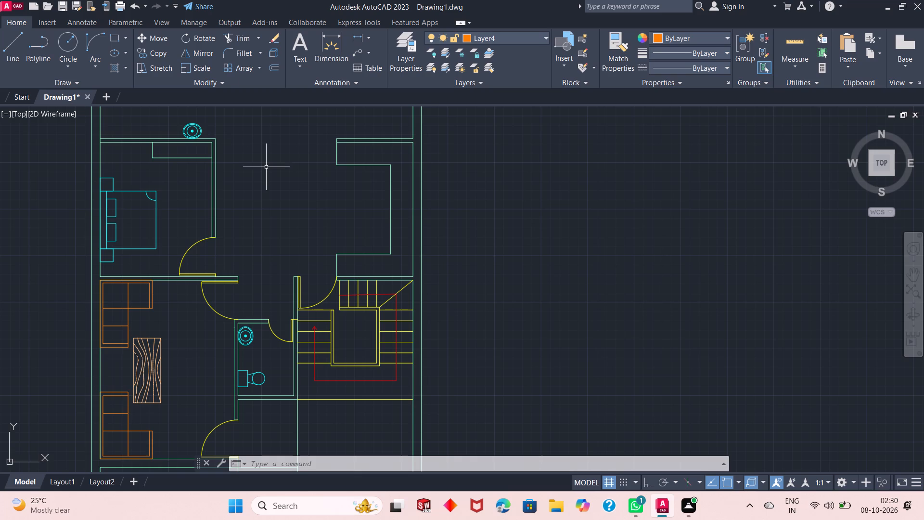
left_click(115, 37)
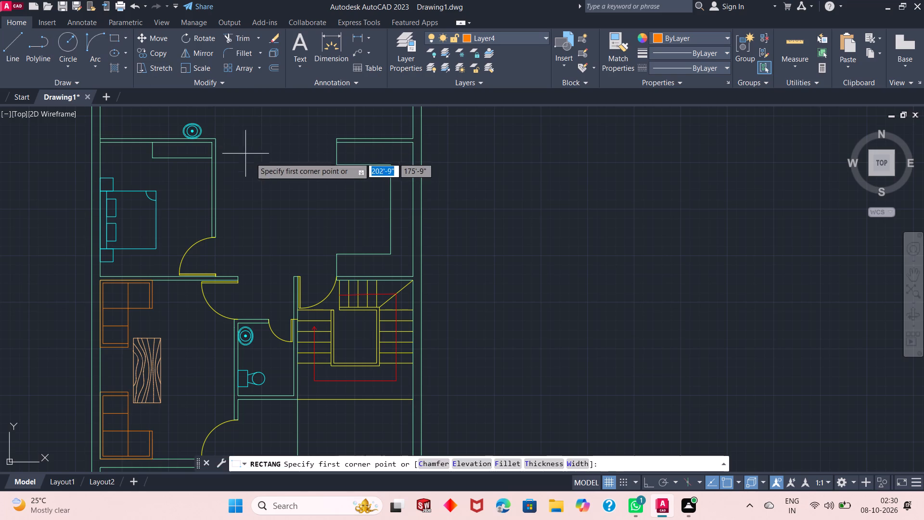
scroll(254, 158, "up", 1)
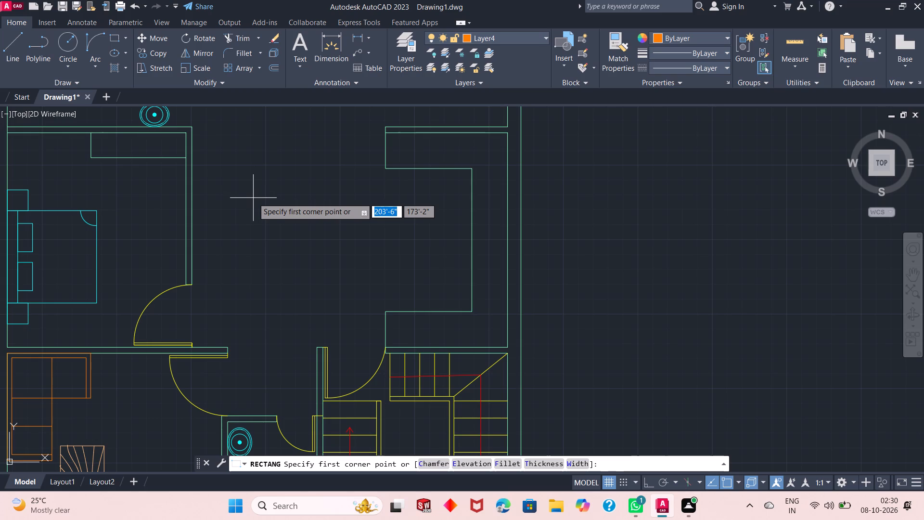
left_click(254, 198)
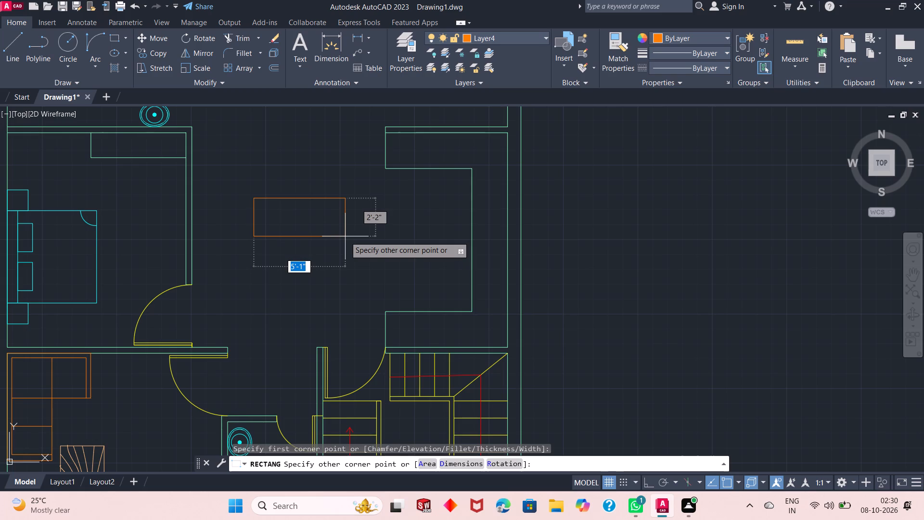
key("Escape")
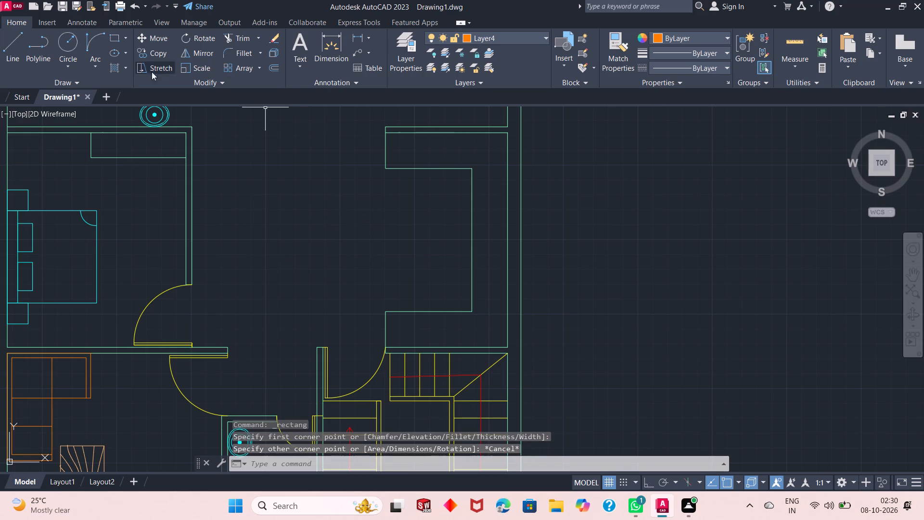
Draw a tabletop rectangle about 4'-10" by 2'-4" in the open area west of the U-shaped counter outline.
left_click(117, 39)
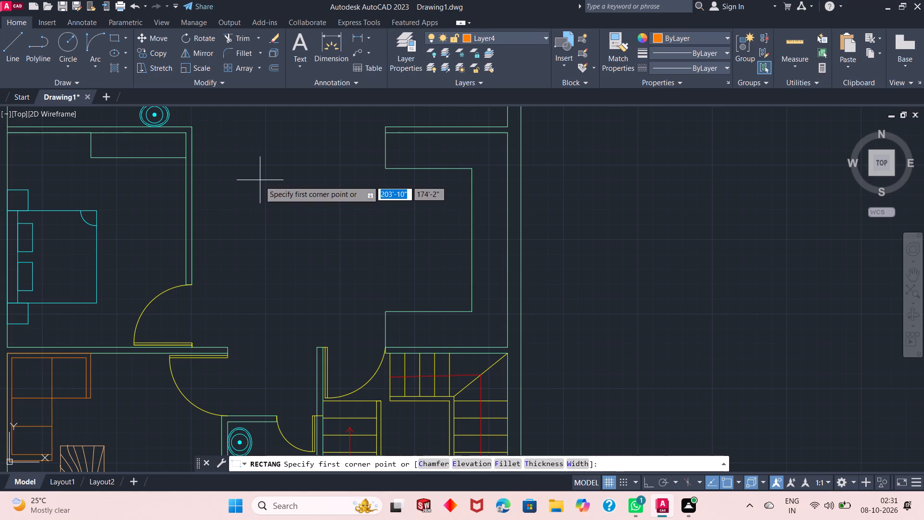
left_click(257, 184)
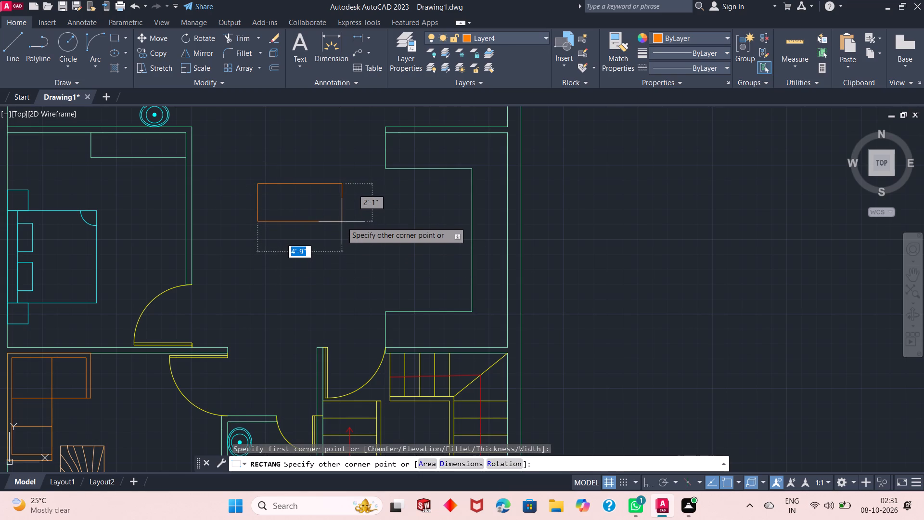
left_click(344, 227)
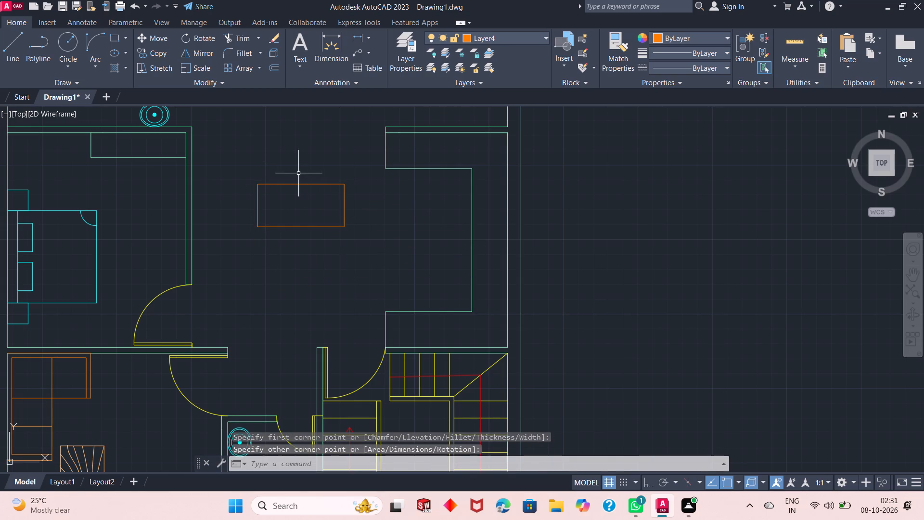
Draw a chair rectangle about 9" by 9" outside the new table, resting on its north edge near the west end.
scroll(299, 173, "up", 3)
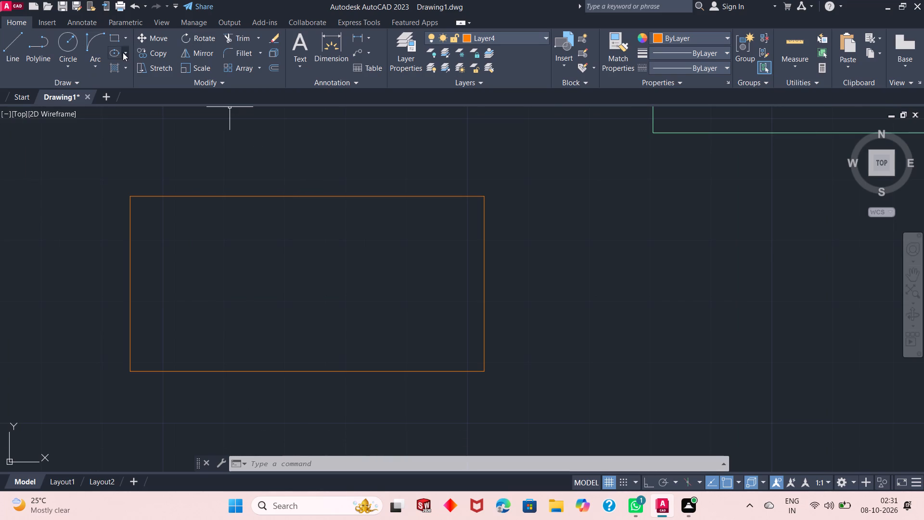
left_click(116, 41)
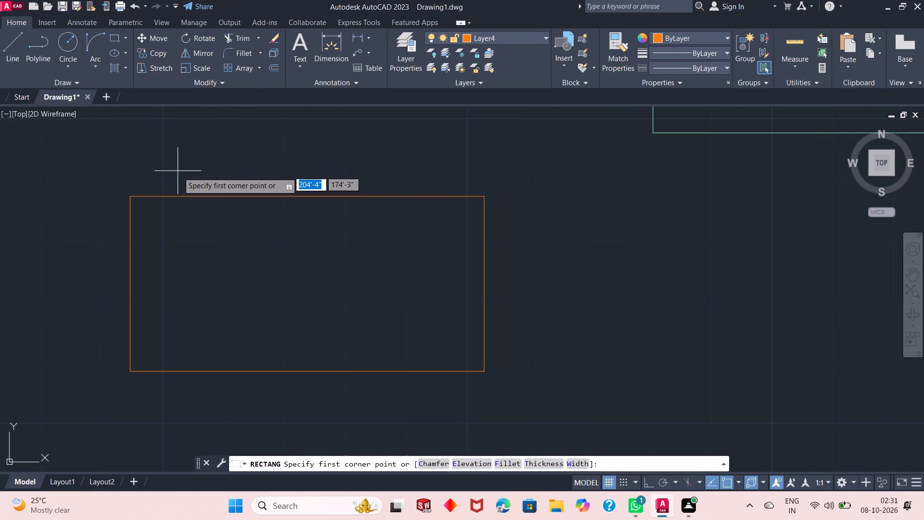
left_click(195, 198)
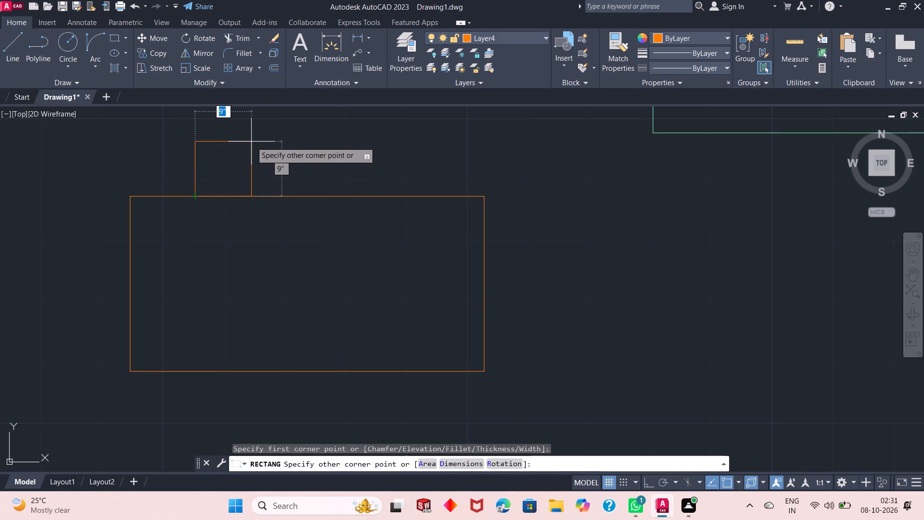
left_click(251, 143)
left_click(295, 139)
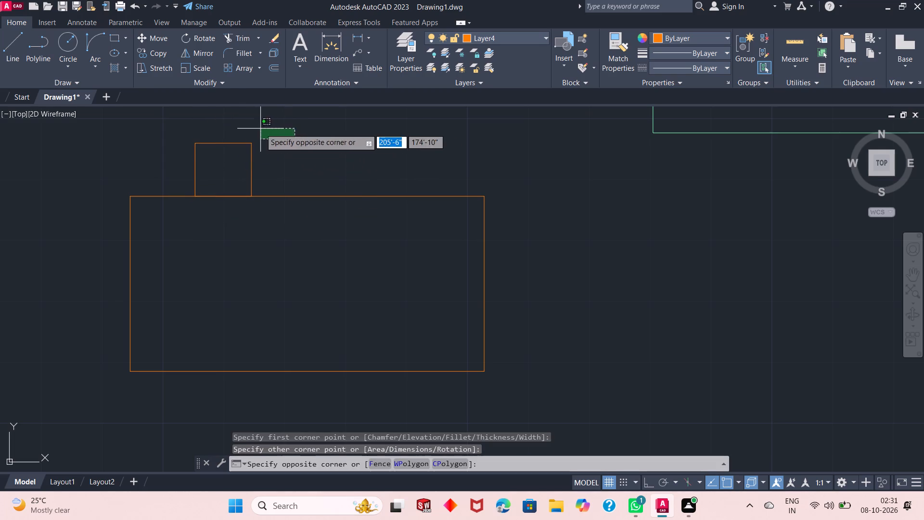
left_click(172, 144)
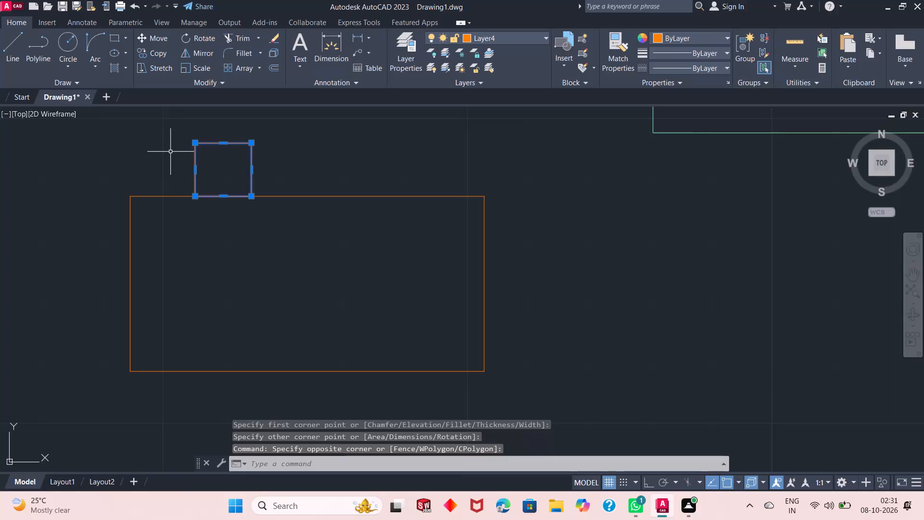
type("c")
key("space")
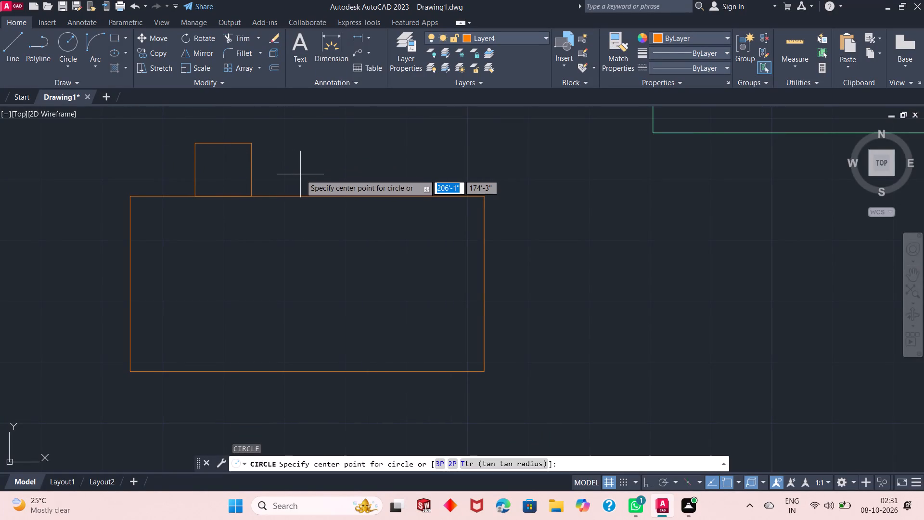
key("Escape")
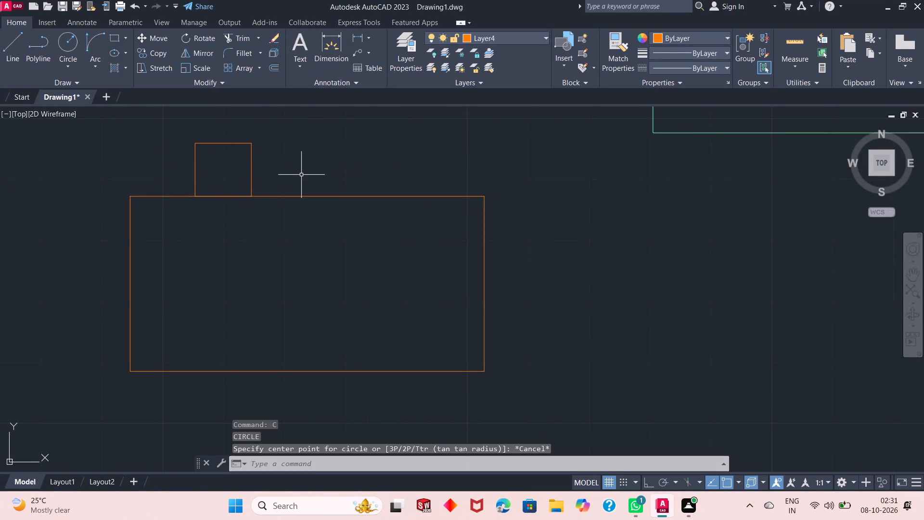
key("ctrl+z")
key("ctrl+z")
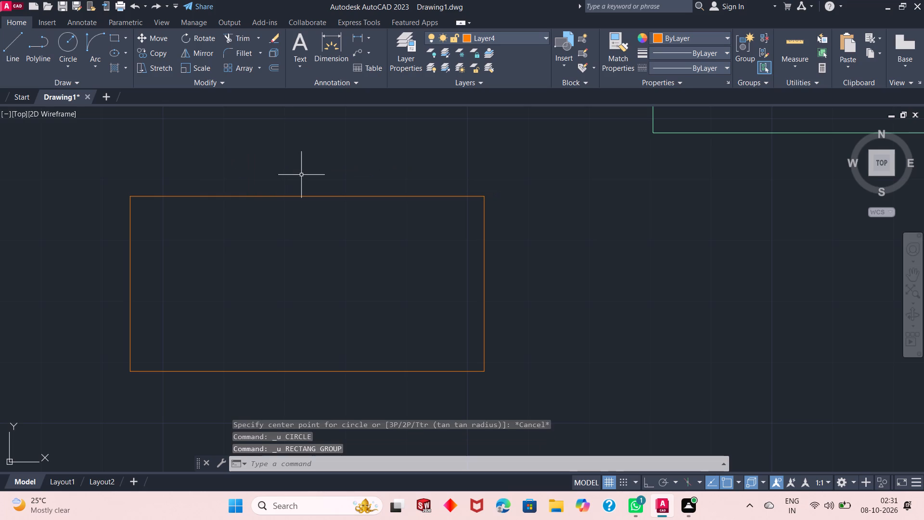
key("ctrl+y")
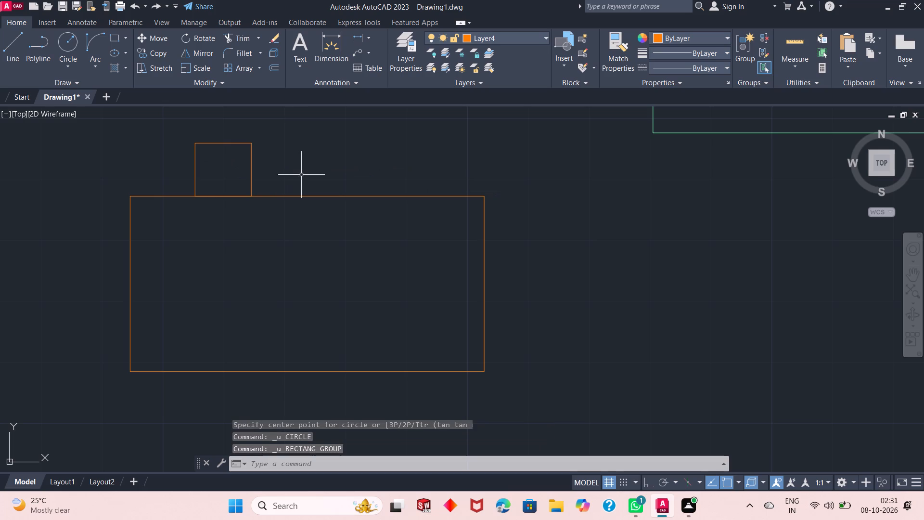
Copy the chair square and paste the copy on the table's north edge near the east end.
left_click(292, 130)
left_click(187, 168)
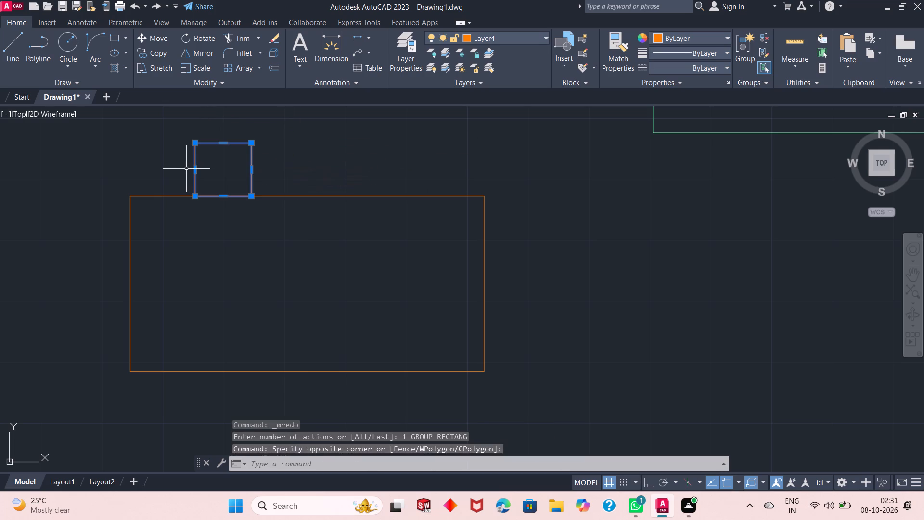
key("ctrl+c")
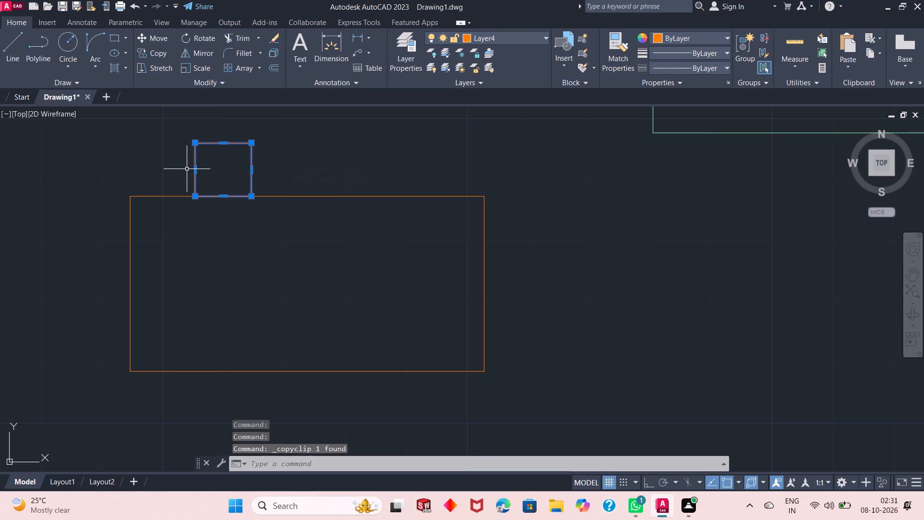
left_click(316, 177)
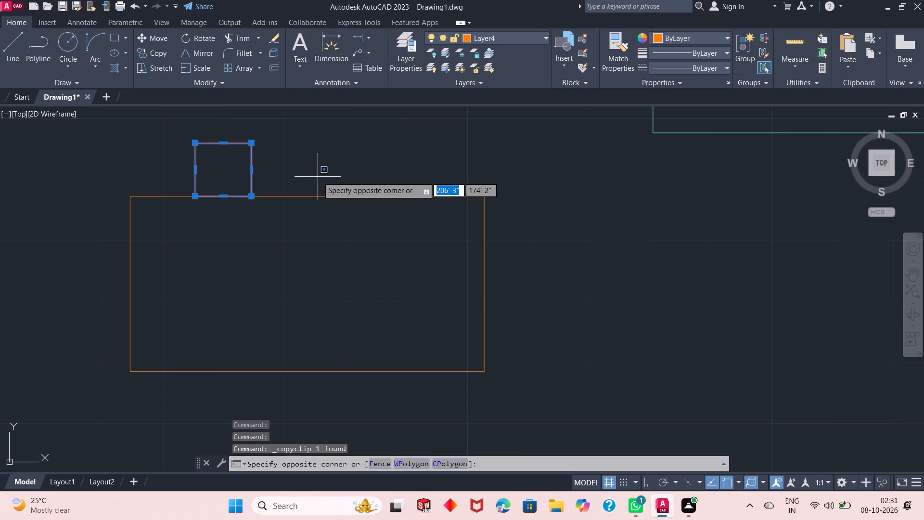
key("ctrl+v")
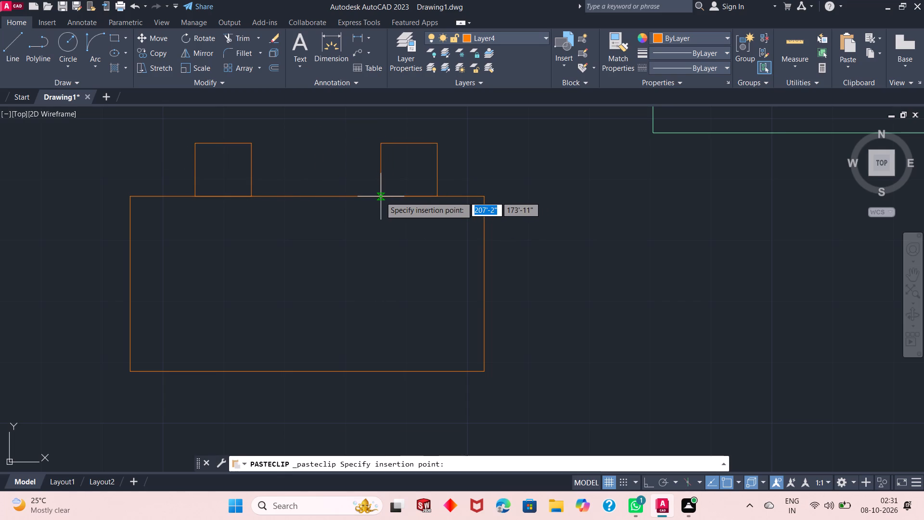
left_click(371, 195)
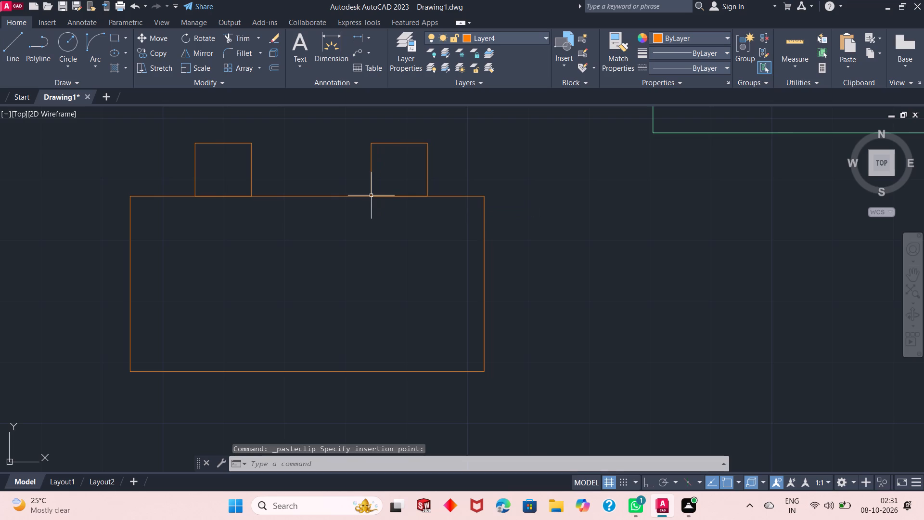
Mirror both north chairs across the table's east-west centre line onto the south edge, keeping the originals.
scroll(335, 245, "up", 1)
scroll(335, 245, "down", 2)
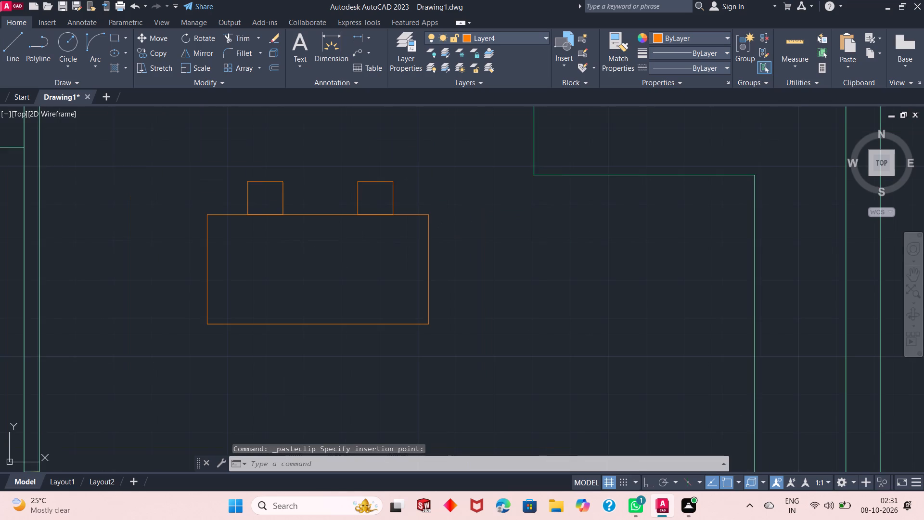
left_click(417, 174)
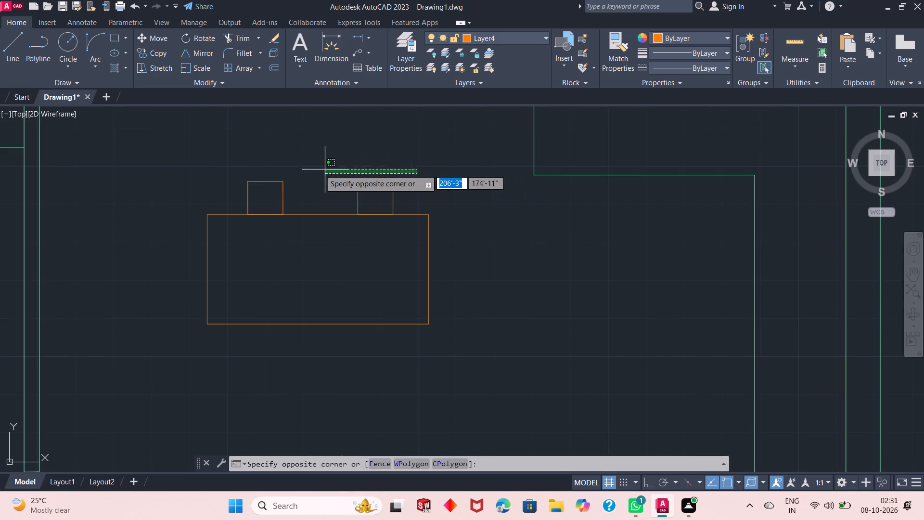
left_click(220, 192)
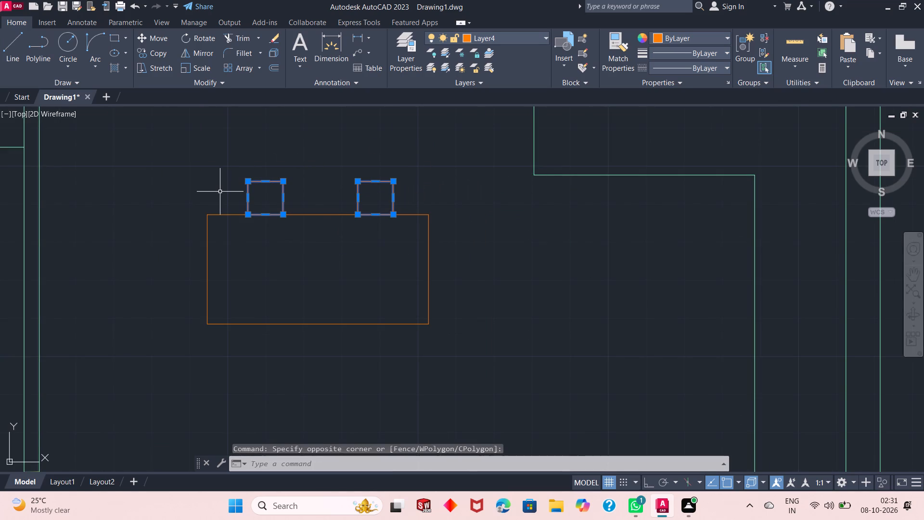
left_click(195, 53)
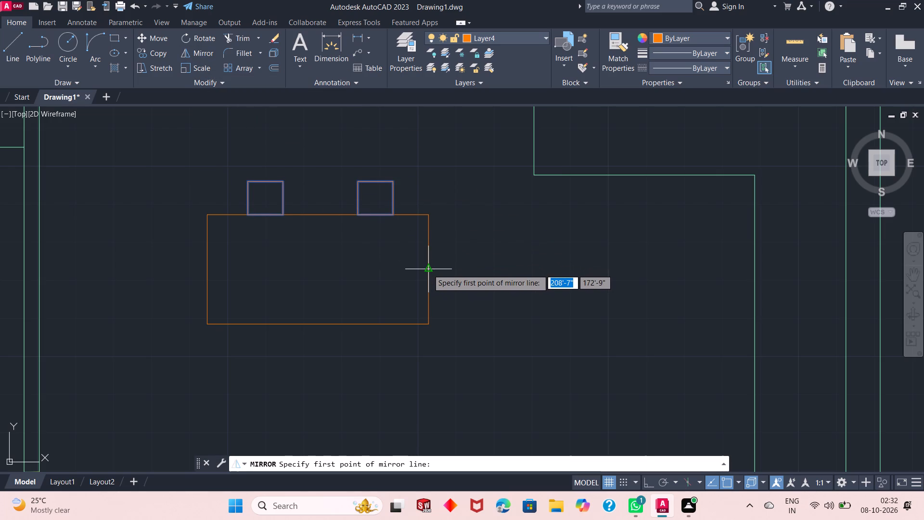
left_click(428, 269)
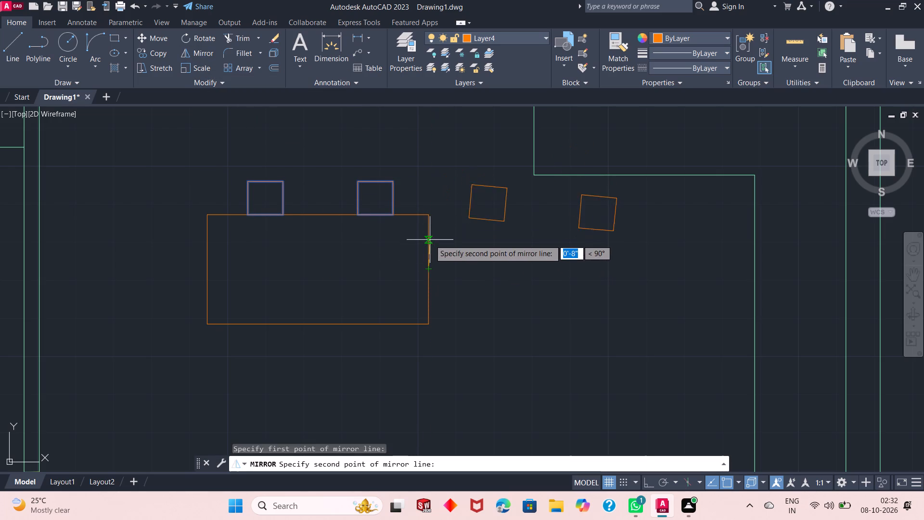
left_click(279, 269)
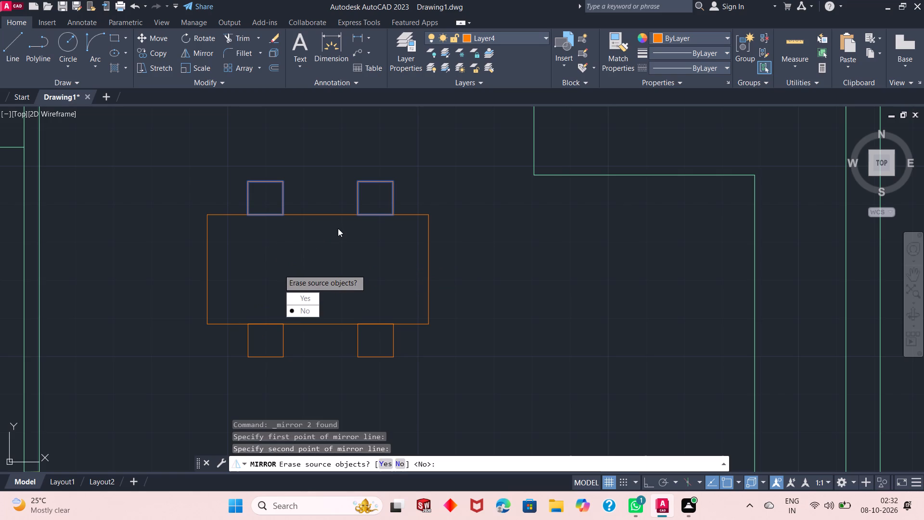
key("Return")
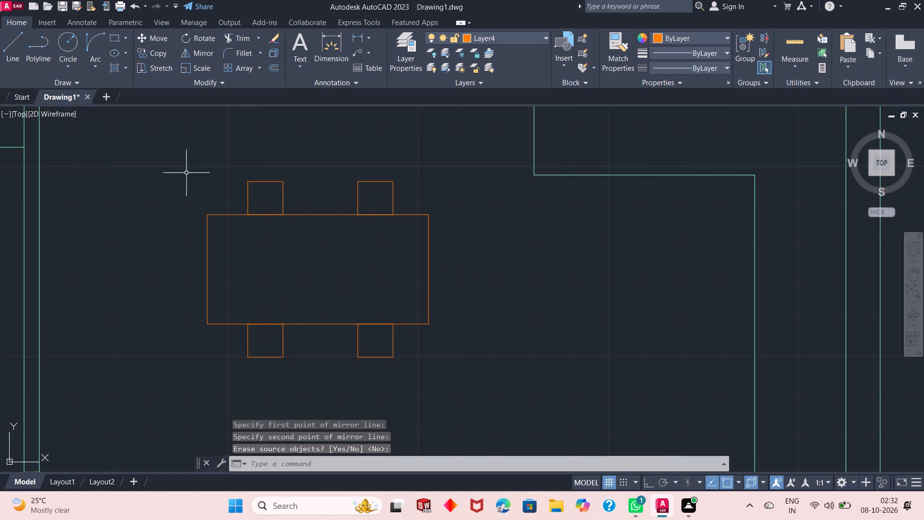
Draw an end chair rectangle about 10" by 10" against the middle of the table's west edge.
left_click(117, 44)
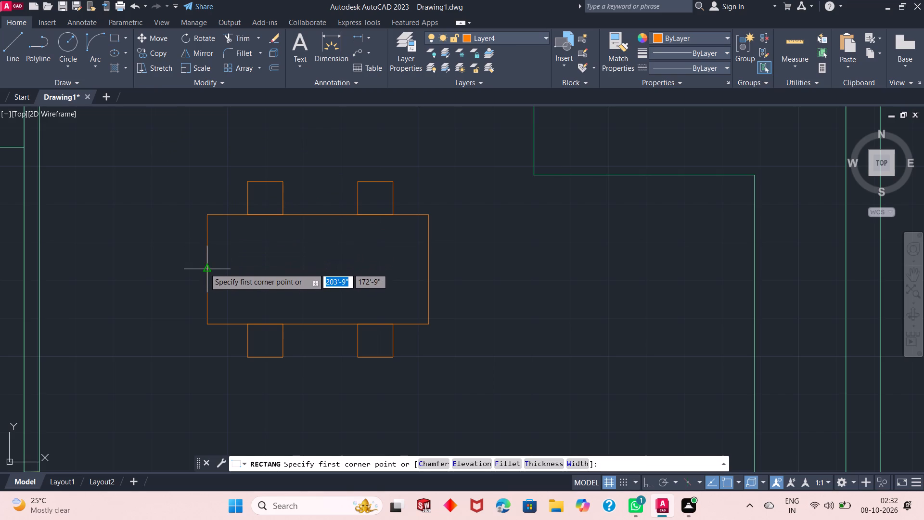
left_click(208, 248)
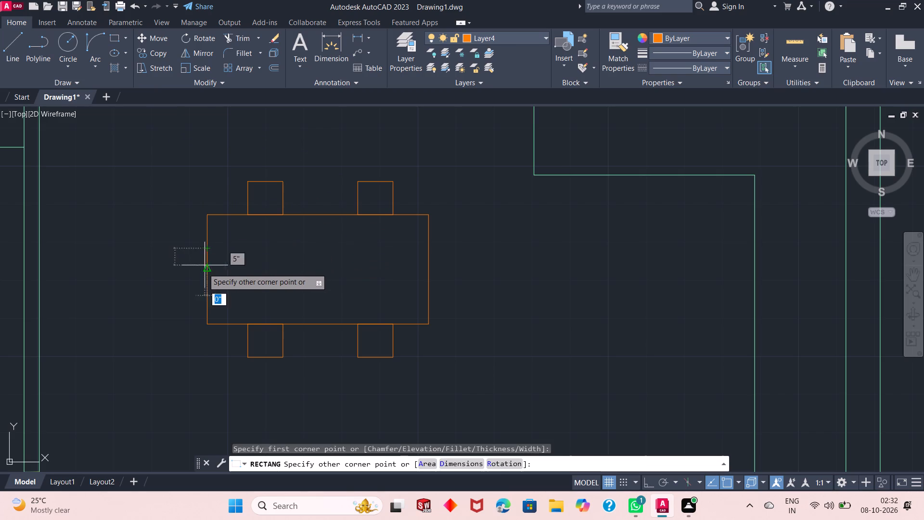
left_click(170, 287)
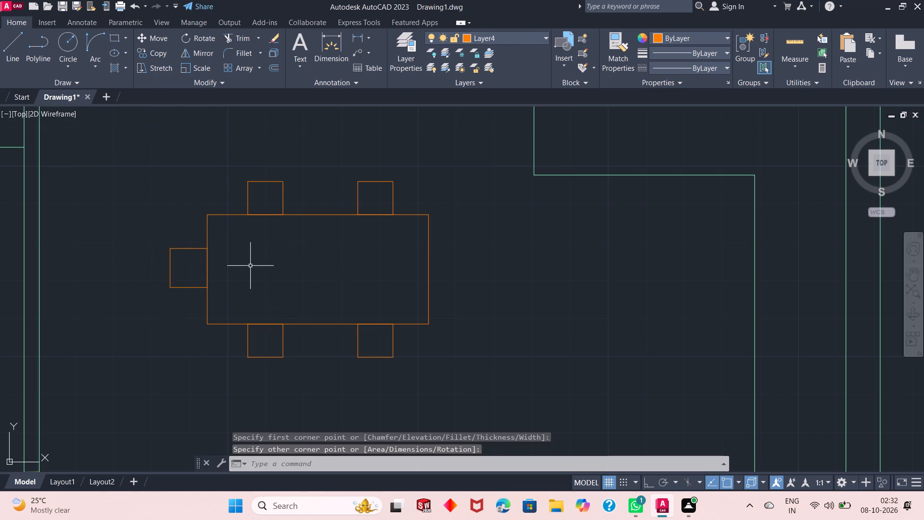
Mirror the west end chair across the table's north-south centre line onto the east edge, keeping the original.
left_click(184, 239)
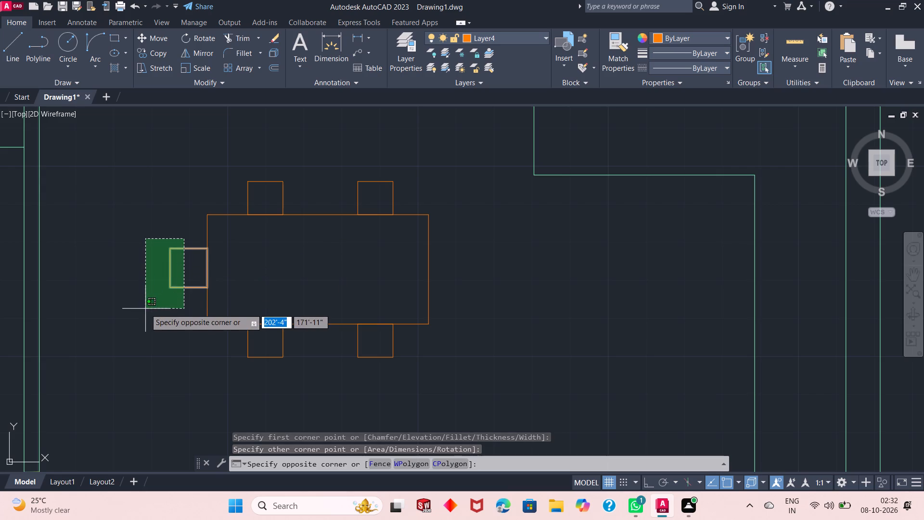
left_click(145, 309)
left_click(202, 56)
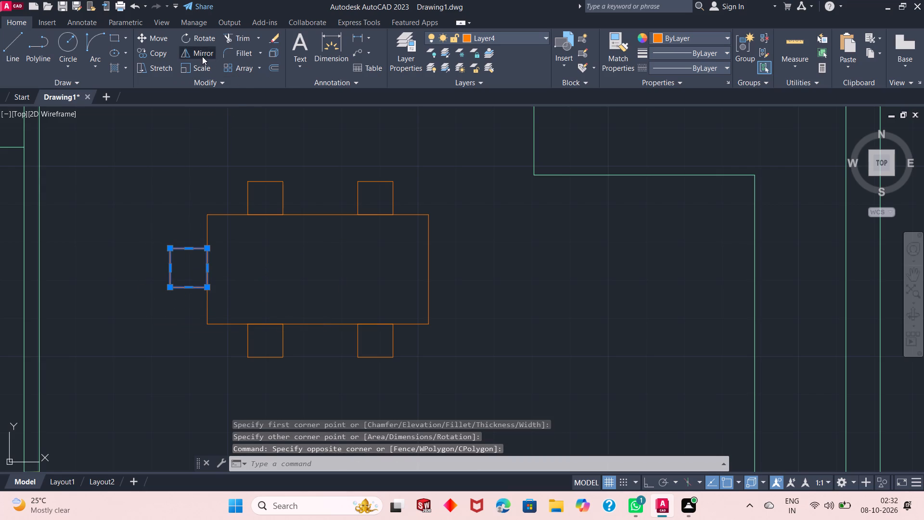
left_click(318, 216)
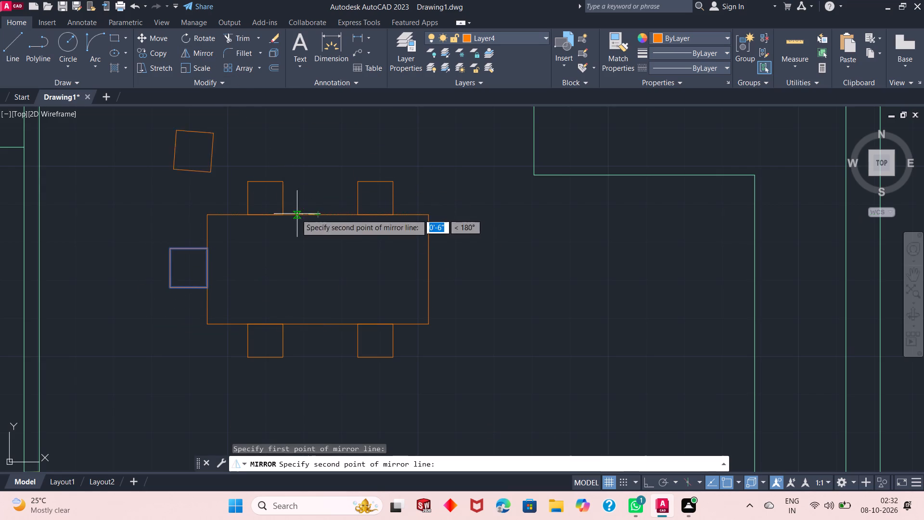
left_click(312, 278)
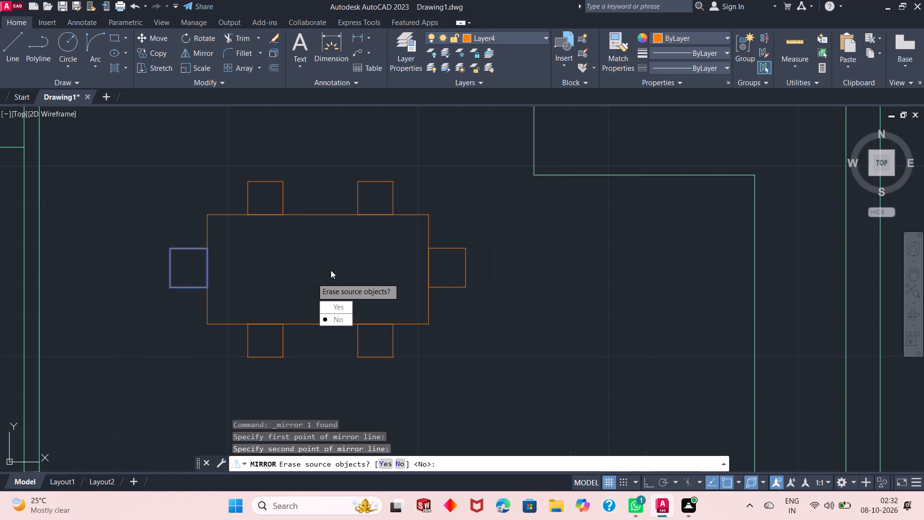
key("Return")
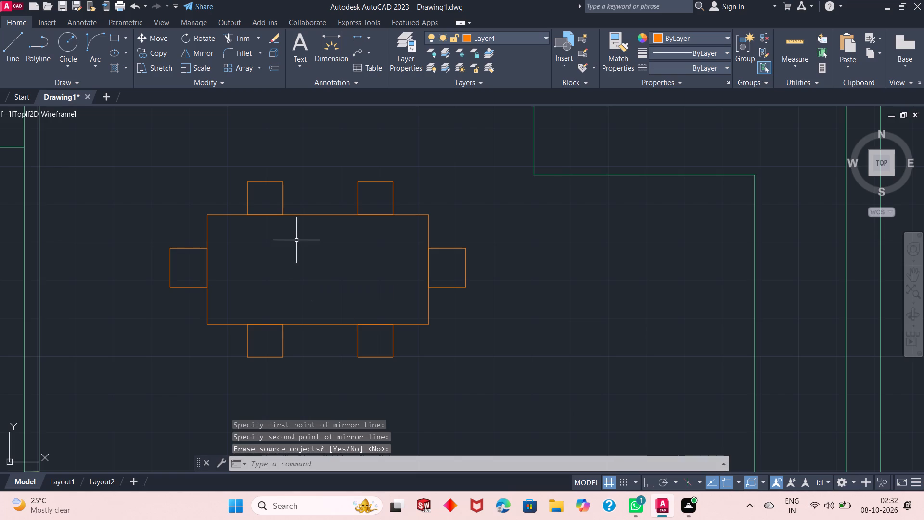
Draw a wavy wood-grain spline across the dining table from west edge to east edge, just below its north edge.
scroll(386, 315, "down", 1)
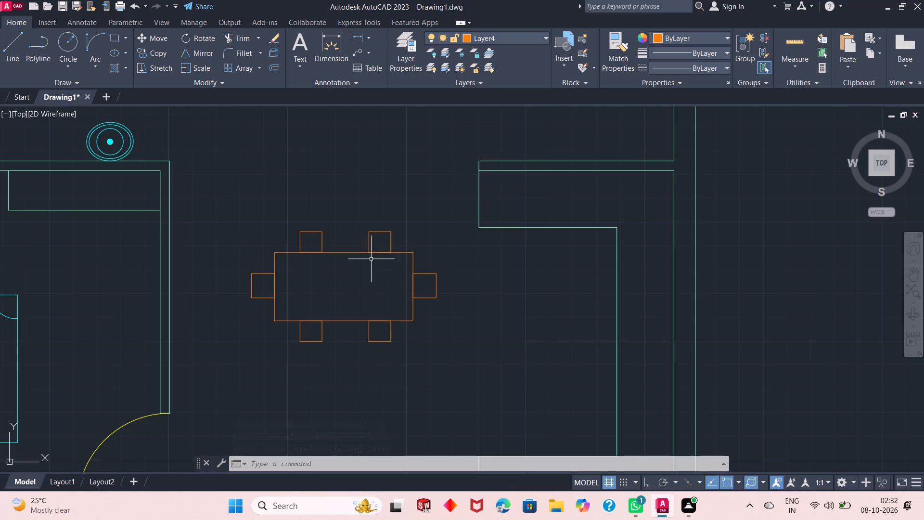
scroll(370, 254, "down", 2)
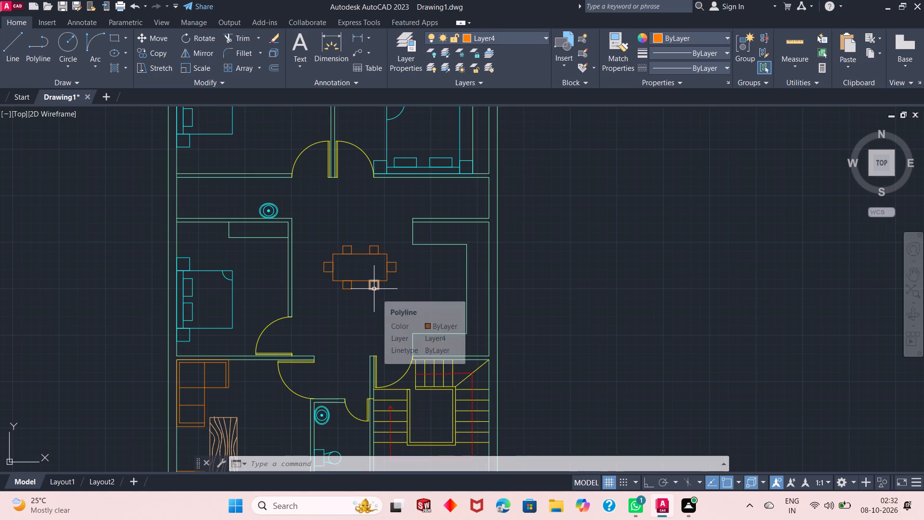
scroll(367, 255, "up", 3)
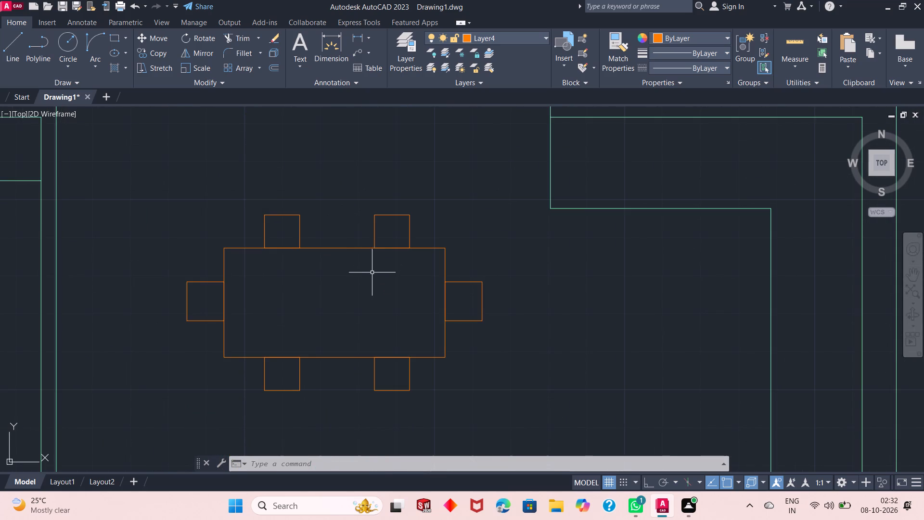
scroll(370, 277, "up", 1)
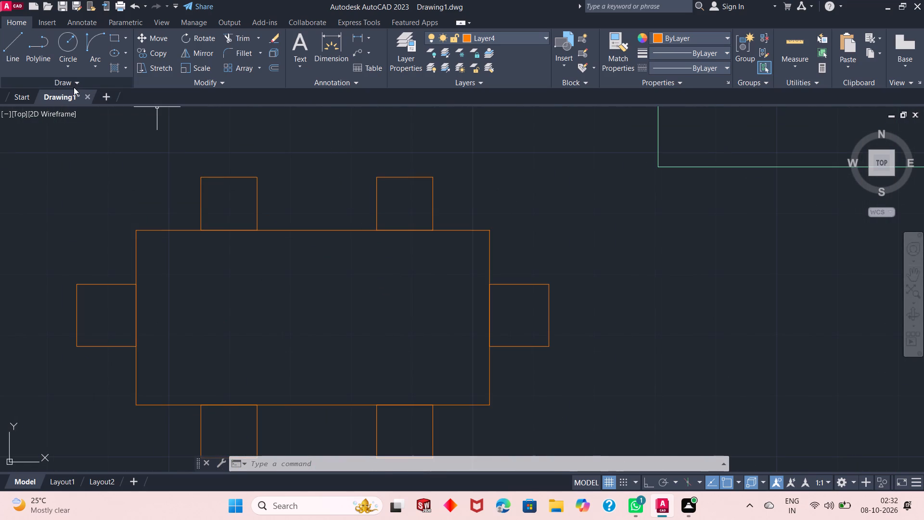
left_click(77, 84)
left_click(8, 93)
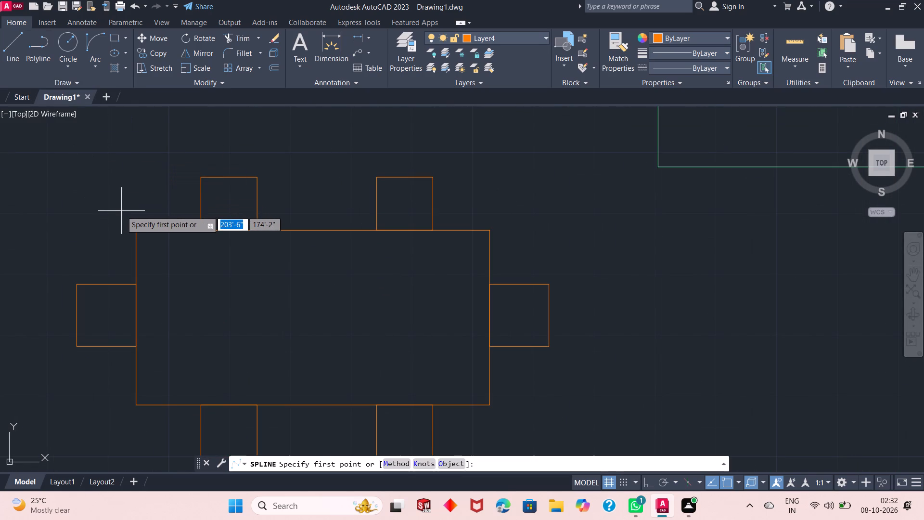
left_click(134, 244)
left_click(164, 255)
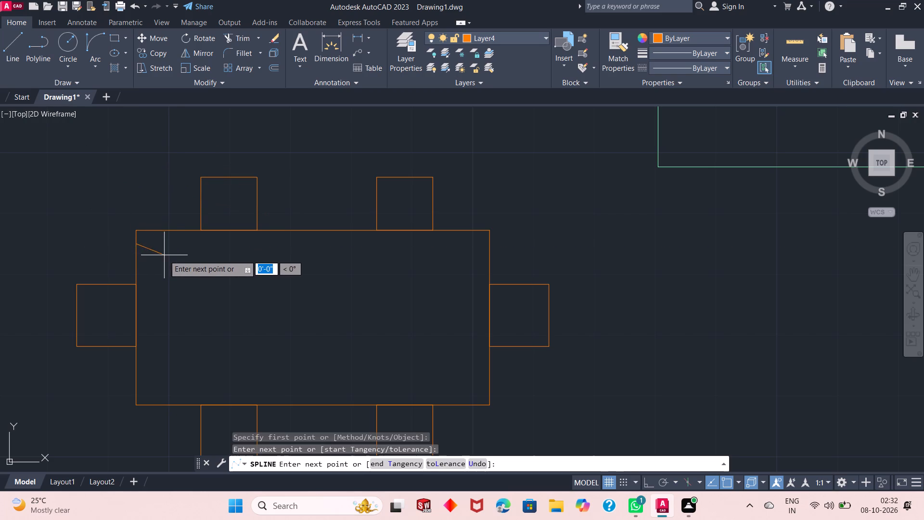
left_click(278, 253)
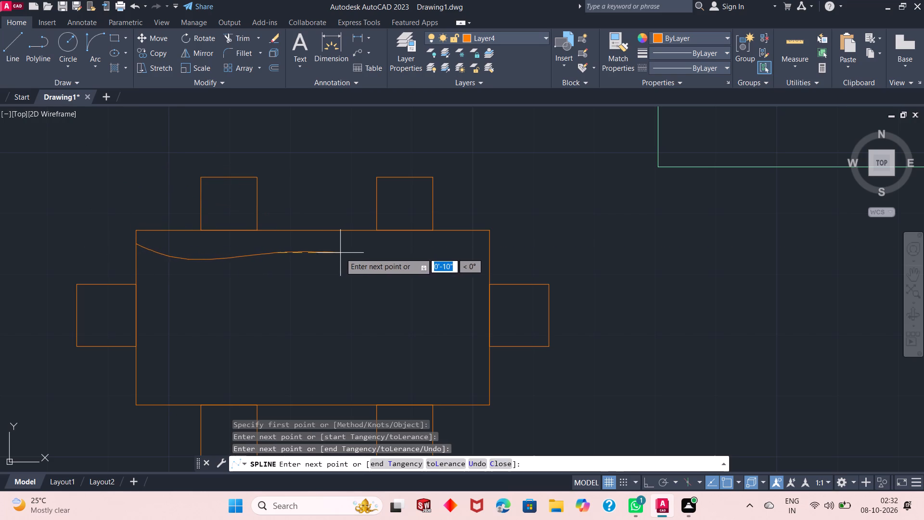
left_click(391, 253)
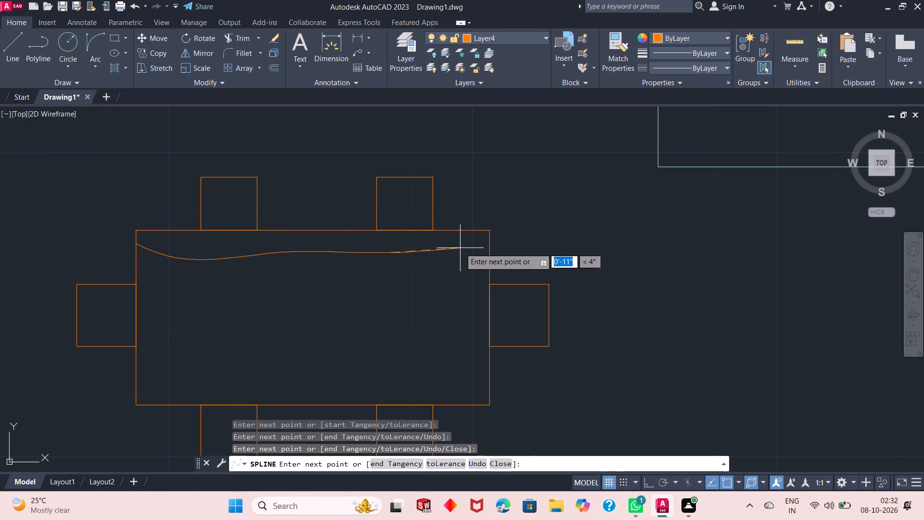
left_click(492, 241)
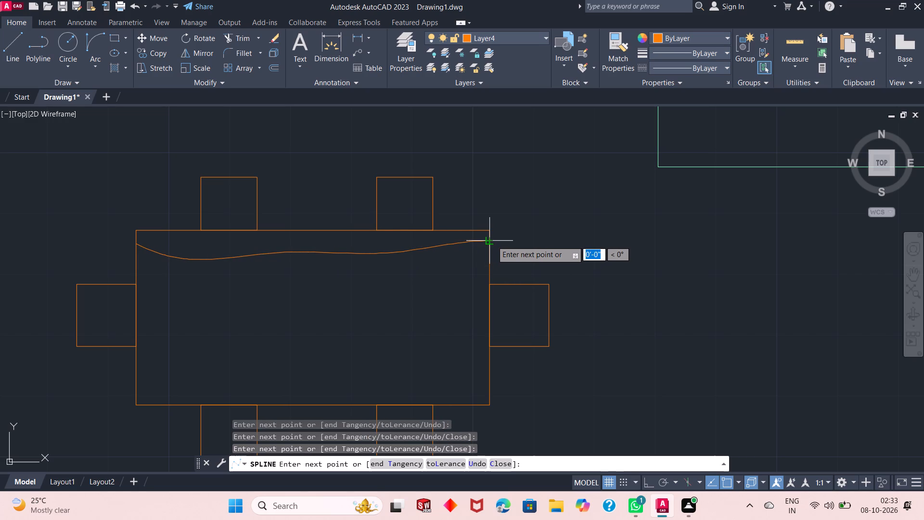
key("Return")
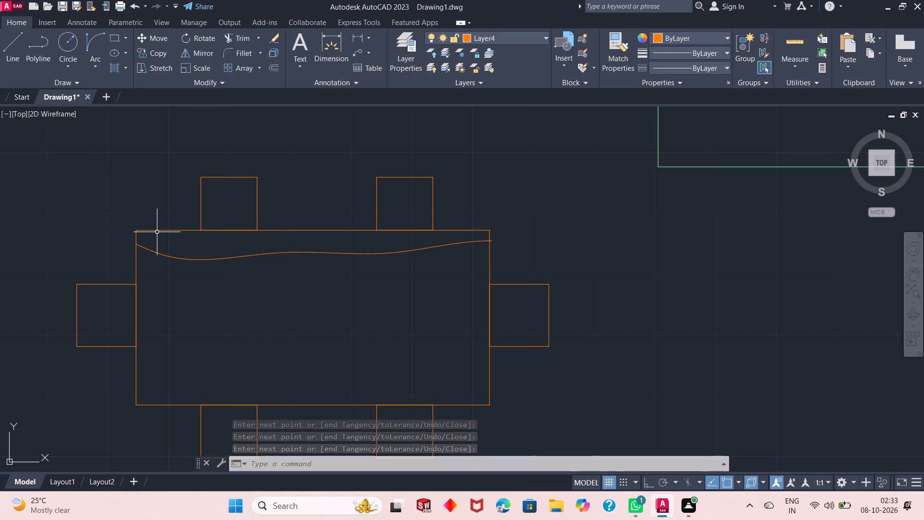
Draw a second wavy grain spline from the table's west edge to its east edge, just south of the first.
key("Return")
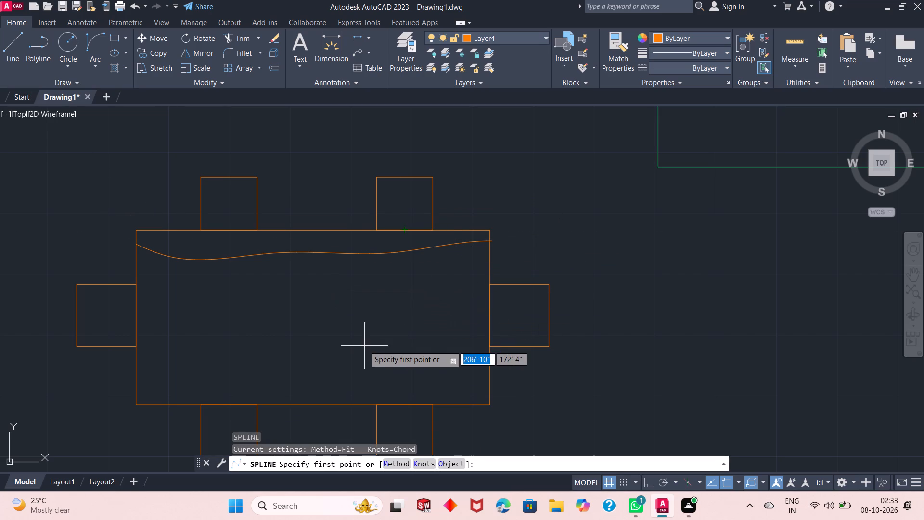
left_click(135, 271)
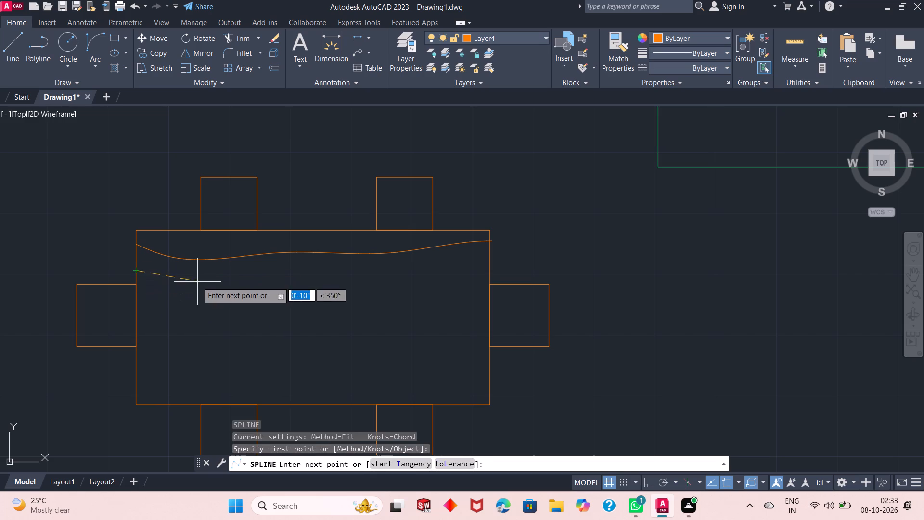
left_click(197, 282)
left_click(262, 273)
left_click(369, 284)
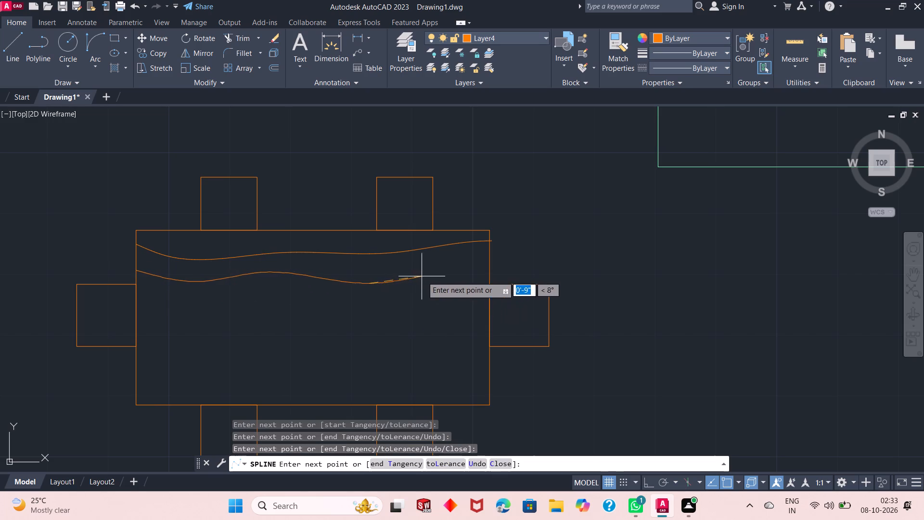
left_click(423, 275)
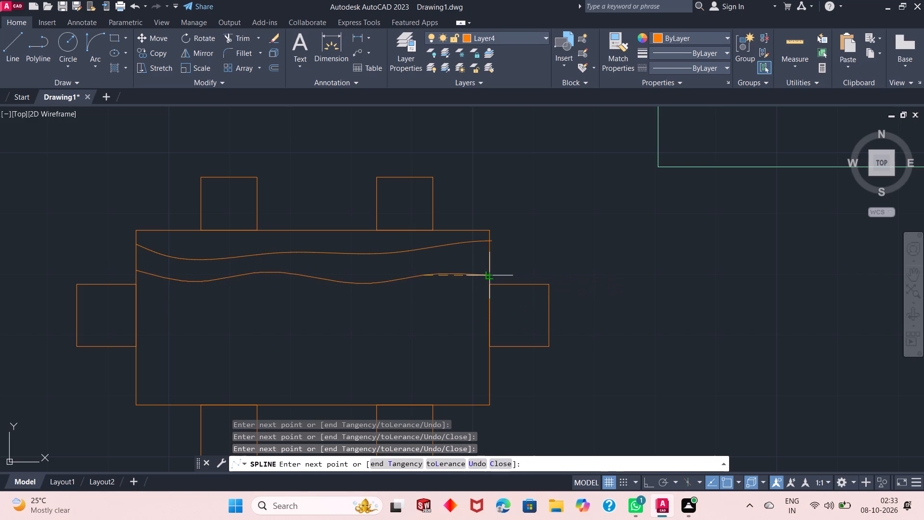
left_click(488, 266)
key("Return")
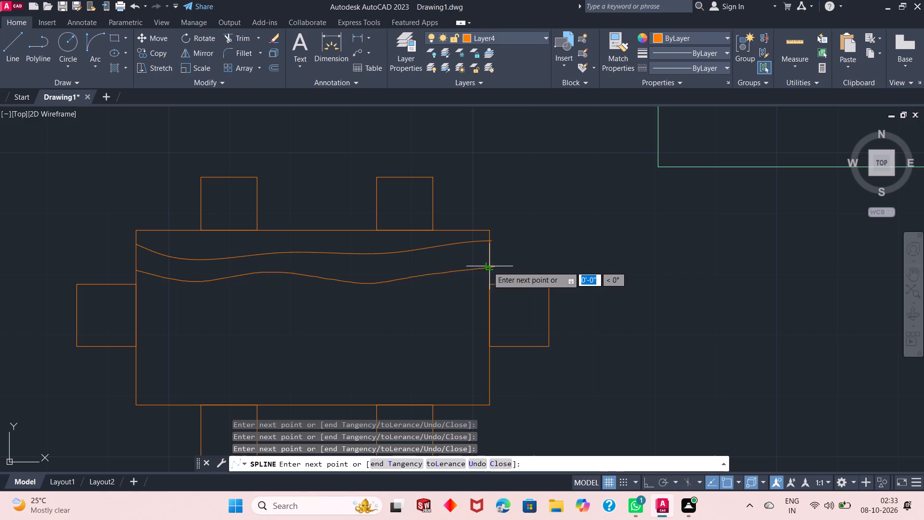
Draw a third wavy grain spline from the table's east edge to its west edge, south of the second.
key("Return")
left_click(491, 291)
left_click(424, 310)
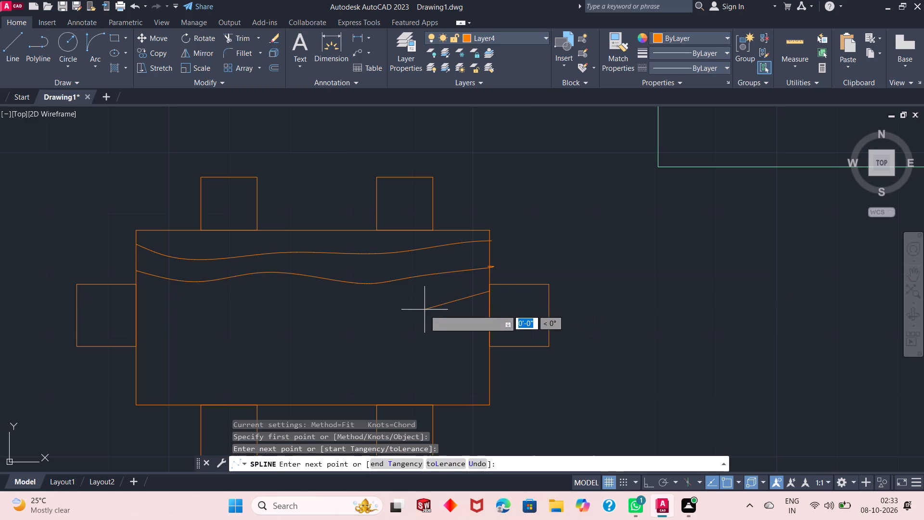
left_click(359, 299)
left_click(312, 294)
left_click(263, 295)
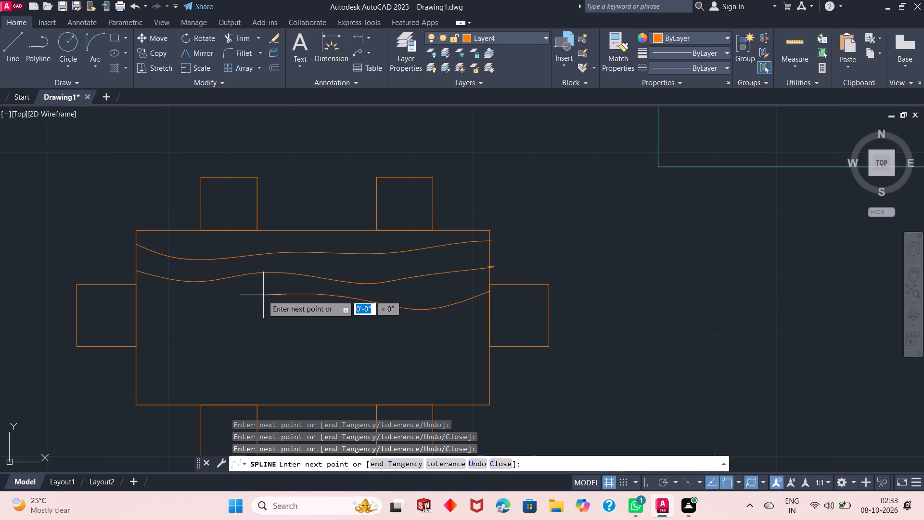
left_click(201, 296)
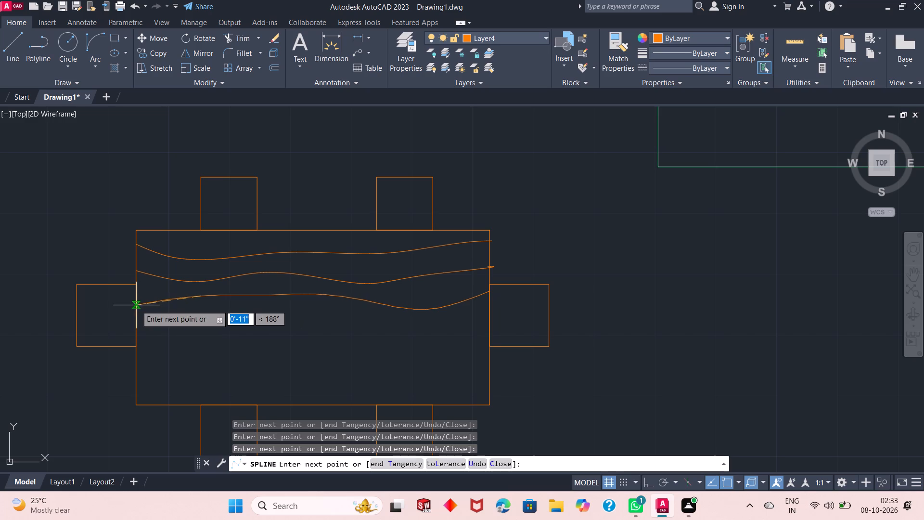
left_click(136, 308)
key("Return")
Draw a fourth wavy grain spline from the table's west edge to its east edge, slightly south of the table's middle.
key("Return")
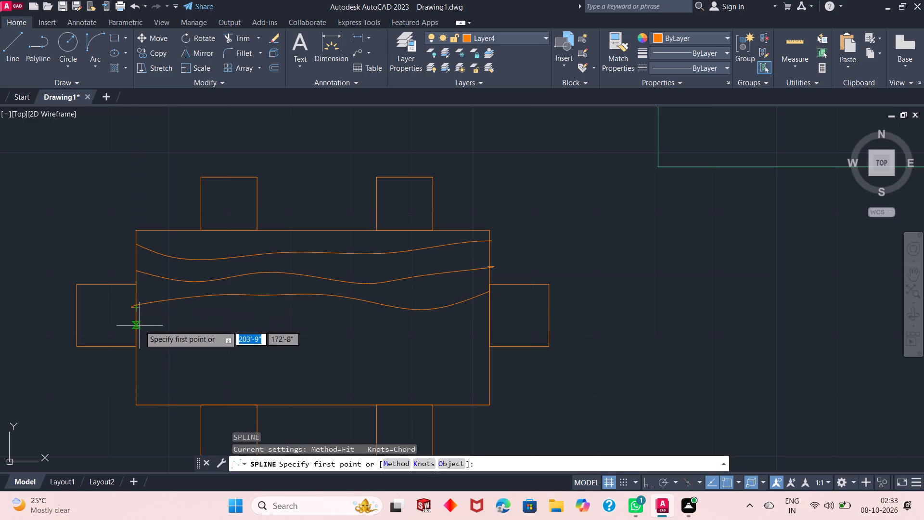
left_click(138, 326)
left_click(180, 313)
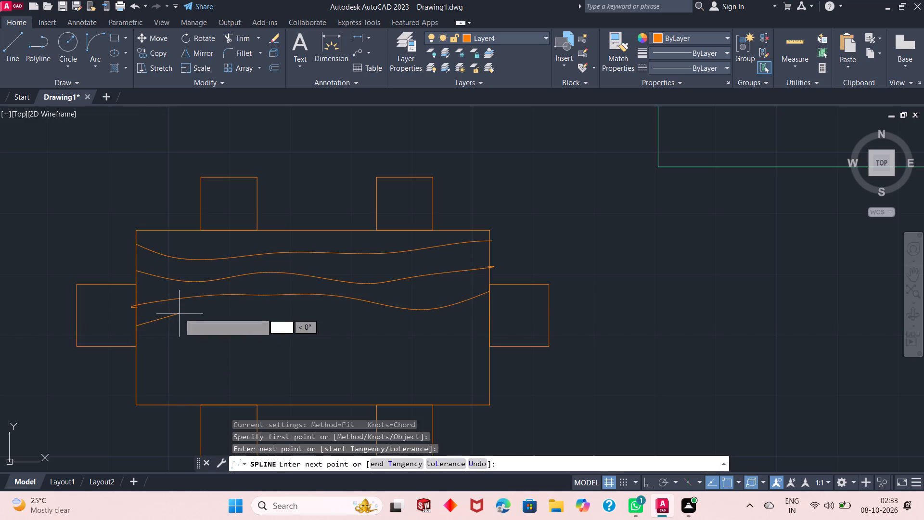
left_click(199, 317)
left_click(282, 315)
left_click(382, 330)
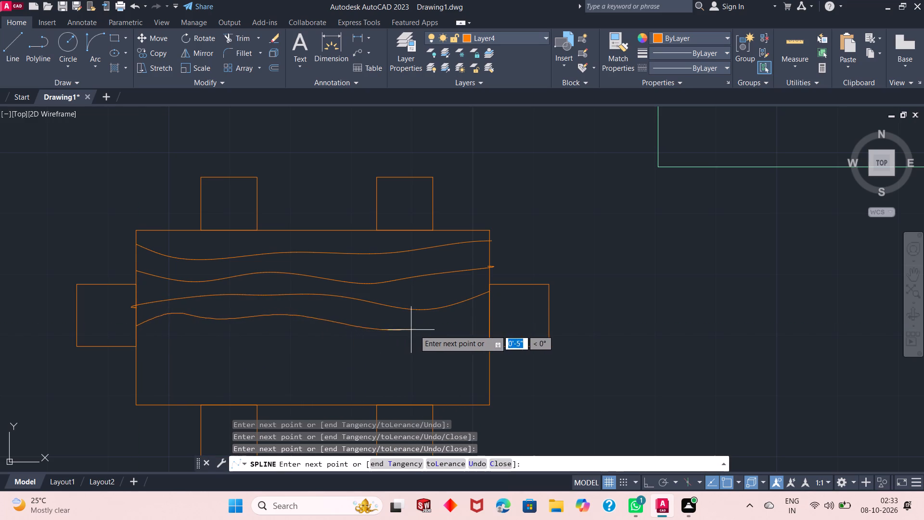
left_click(450, 329)
left_click(487, 317)
key("Return")
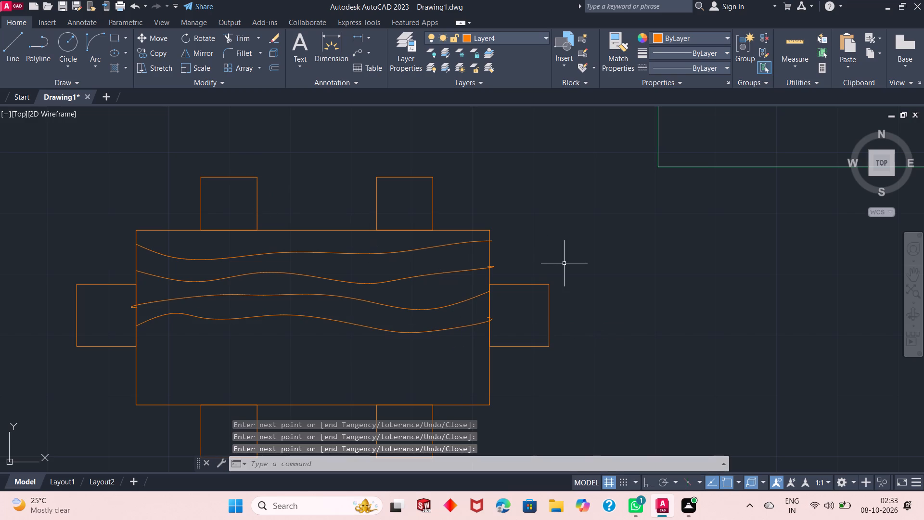
Draw a fifth wavy grain spline from the table's west edge to its east edge, south of the fourth.
key("space")
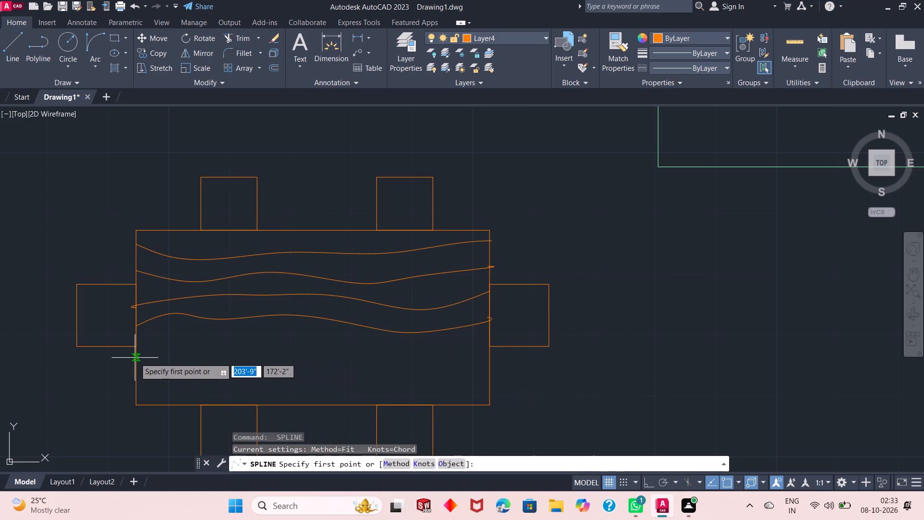
left_click(136, 352)
left_click(190, 342)
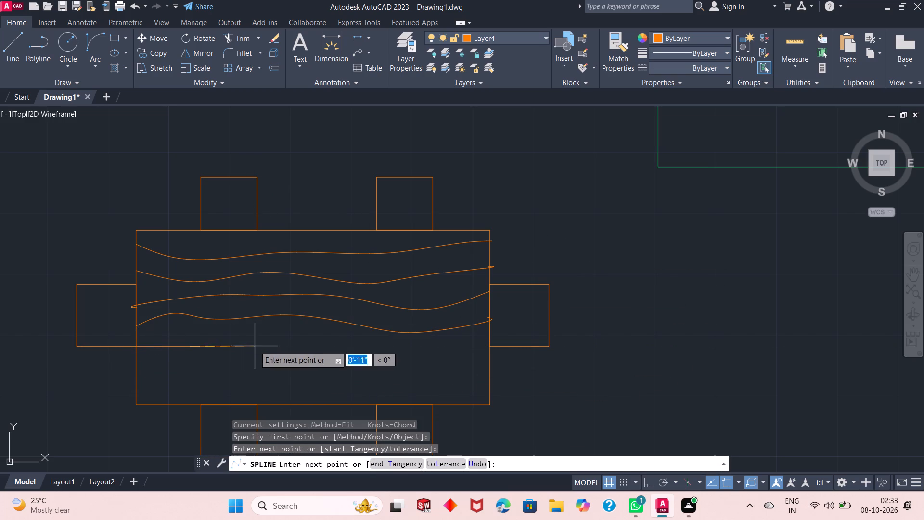
left_click(282, 350)
left_click(334, 342)
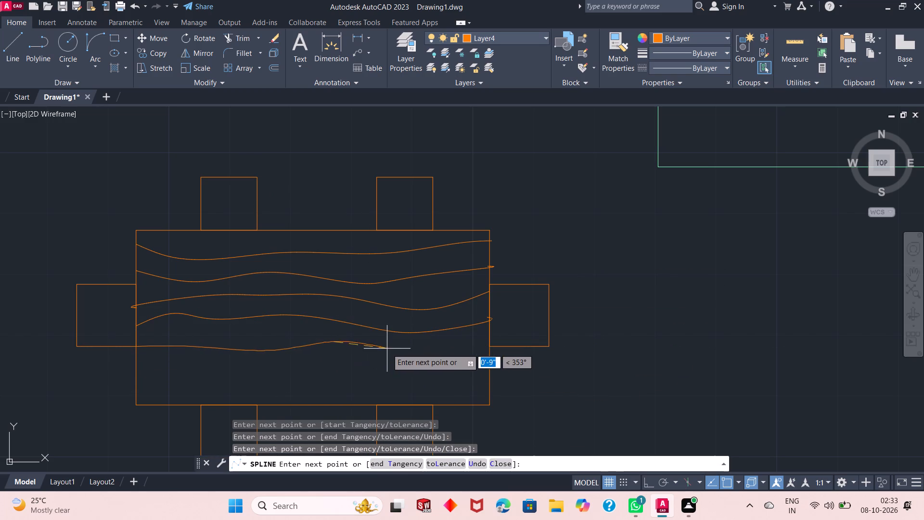
left_click(391, 350)
left_click(473, 352)
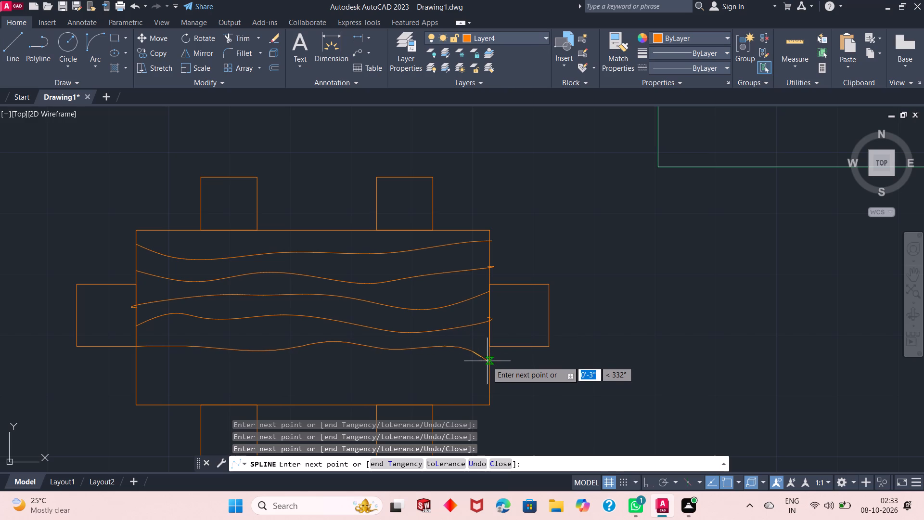
left_click(489, 362)
key("space")
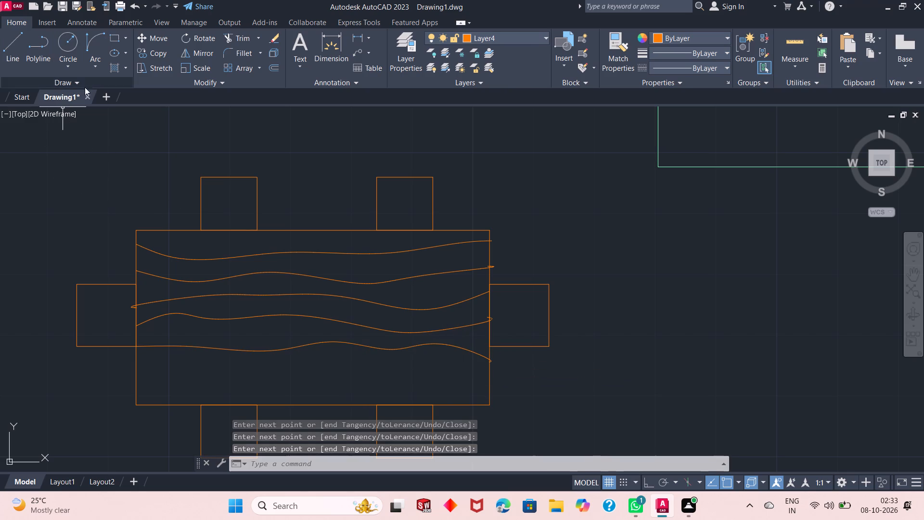
Draw a sixth wavy grain spline from the table's west edge to its east edge, south of the fifth.
key("space")
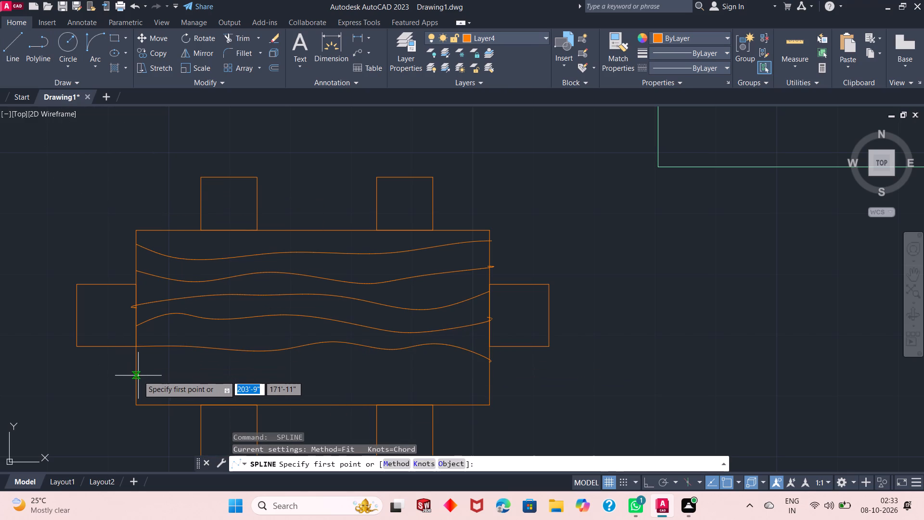
left_click(134, 382)
left_click(174, 365)
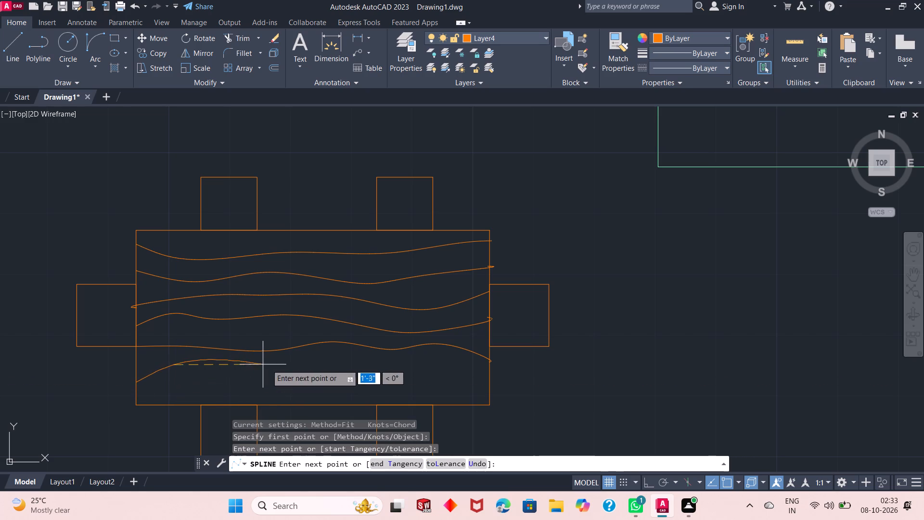
left_click(266, 364)
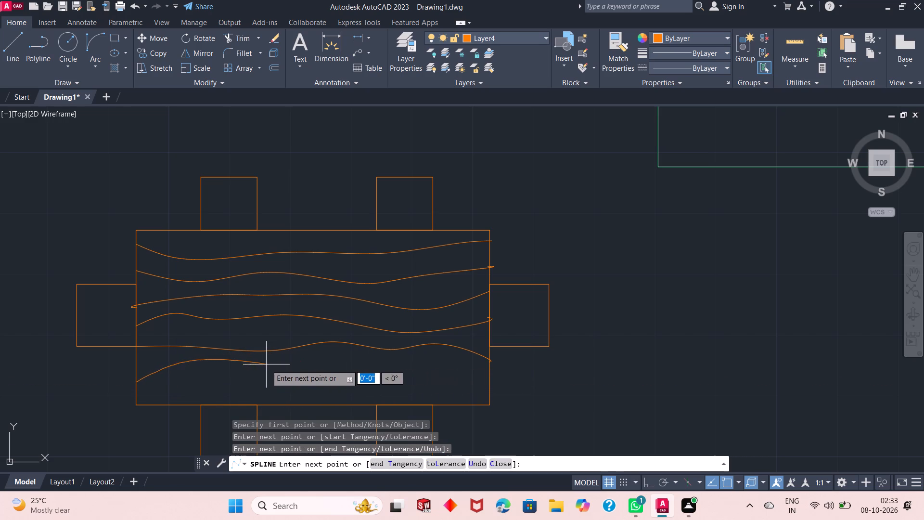
left_click(411, 366)
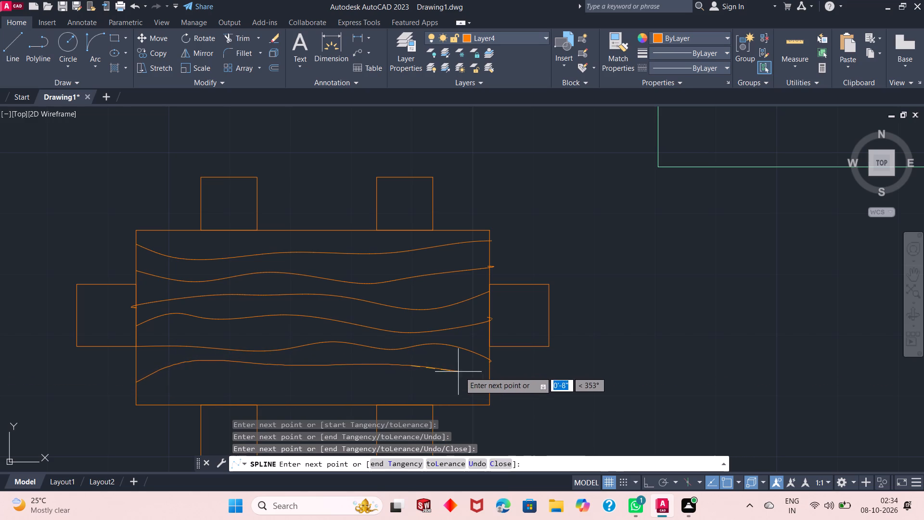
left_click(486, 382)
key("space")
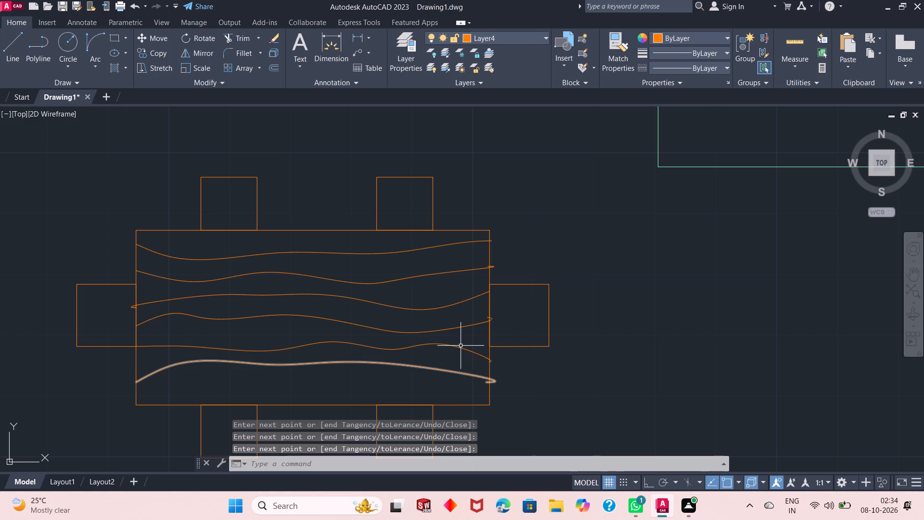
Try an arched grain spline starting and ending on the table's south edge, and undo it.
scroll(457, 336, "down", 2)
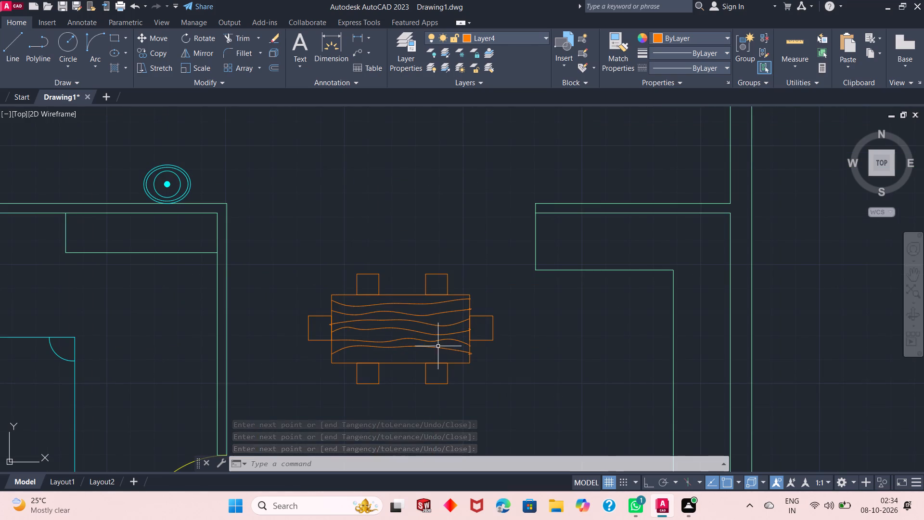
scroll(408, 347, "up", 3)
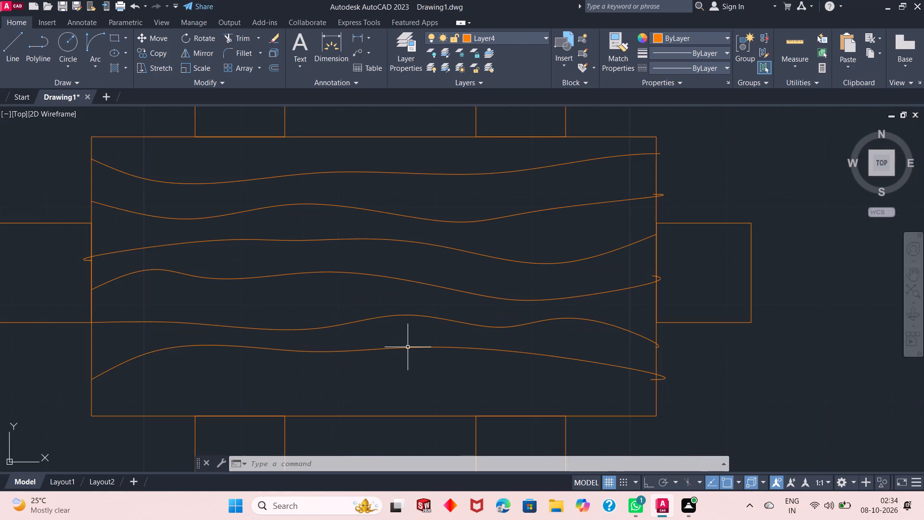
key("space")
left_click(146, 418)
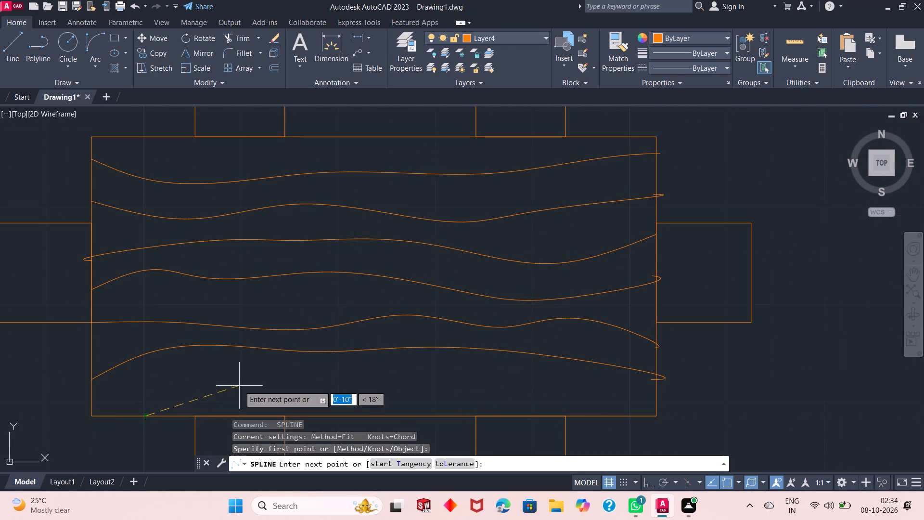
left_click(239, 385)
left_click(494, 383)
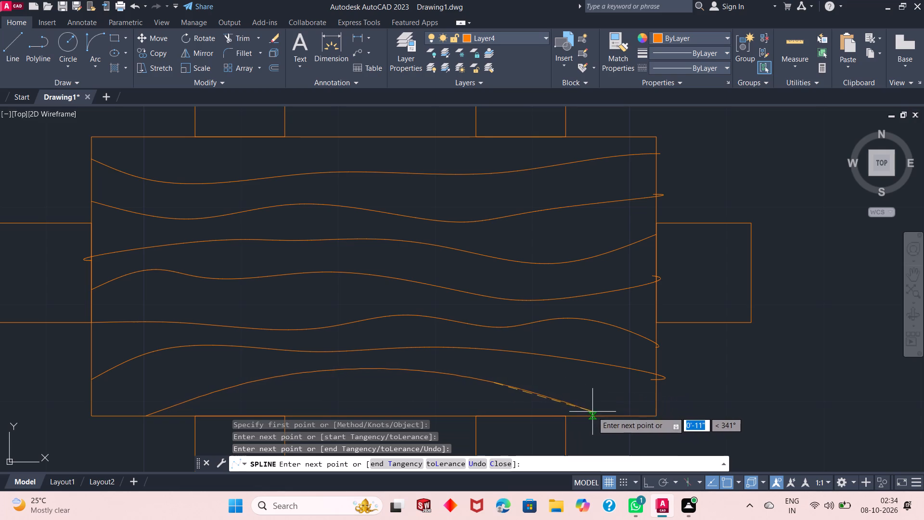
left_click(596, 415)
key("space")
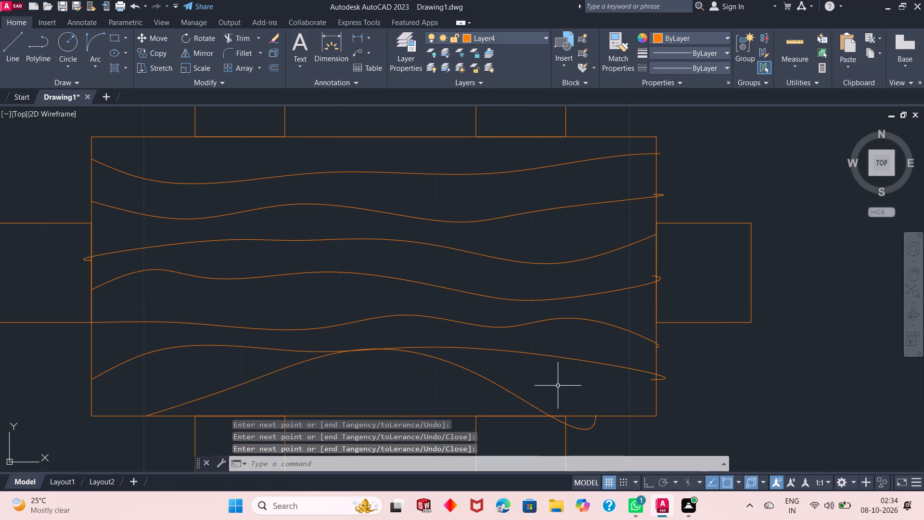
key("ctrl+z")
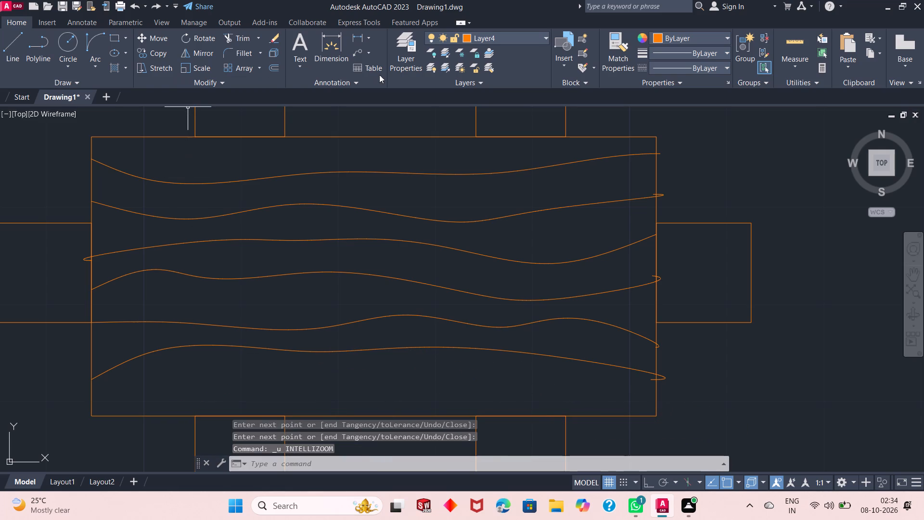
Draw a shallow arched grain spline starting and ending on the table's south edge, below the sixth spline.
left_click(90, 84)
left_click(6, 98)
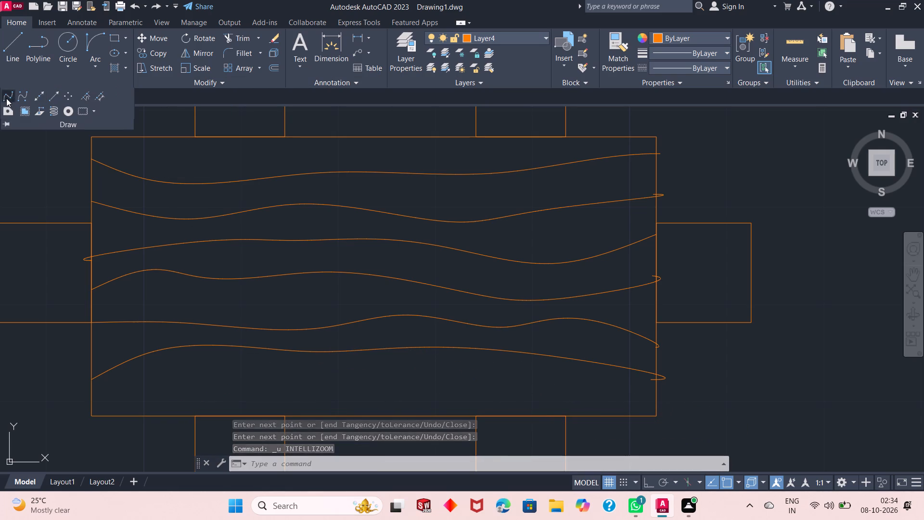
left_click(139, 416)
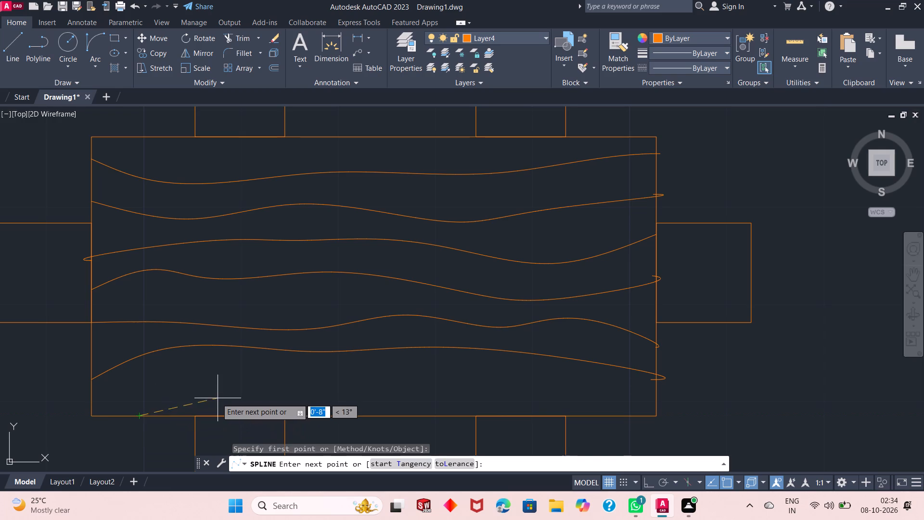
left_click(217, 398)
left_click(467, 379)
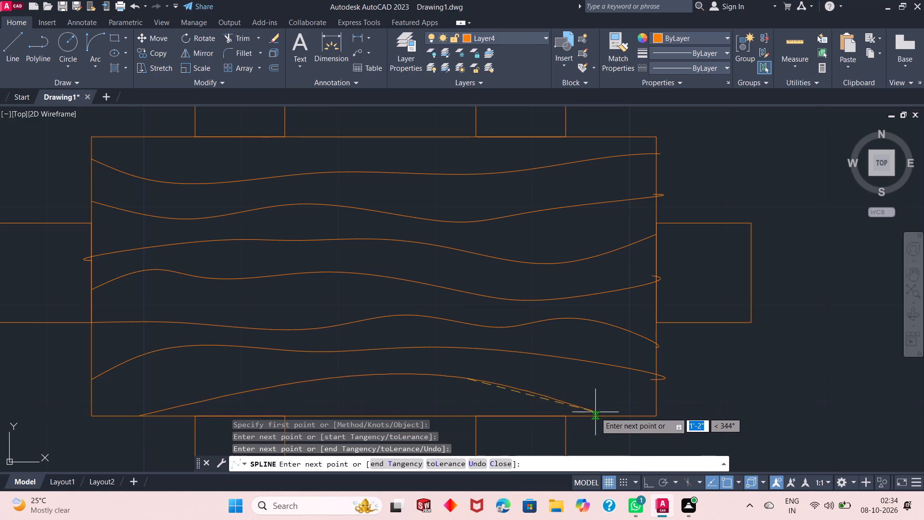
left_click(600, 416)
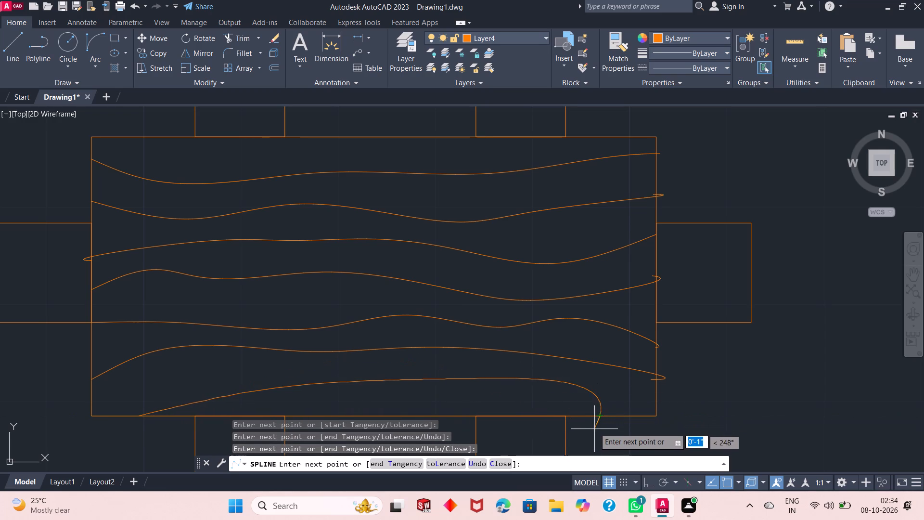
key("space")
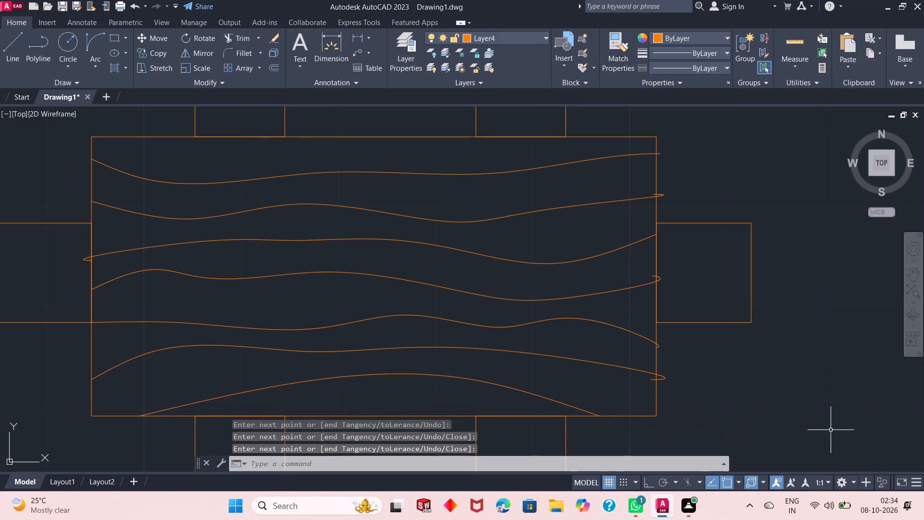
Examine the dining table within the overall plan and the U-shaped counter outline to its east.
scroll(517, 383, "down", 1)
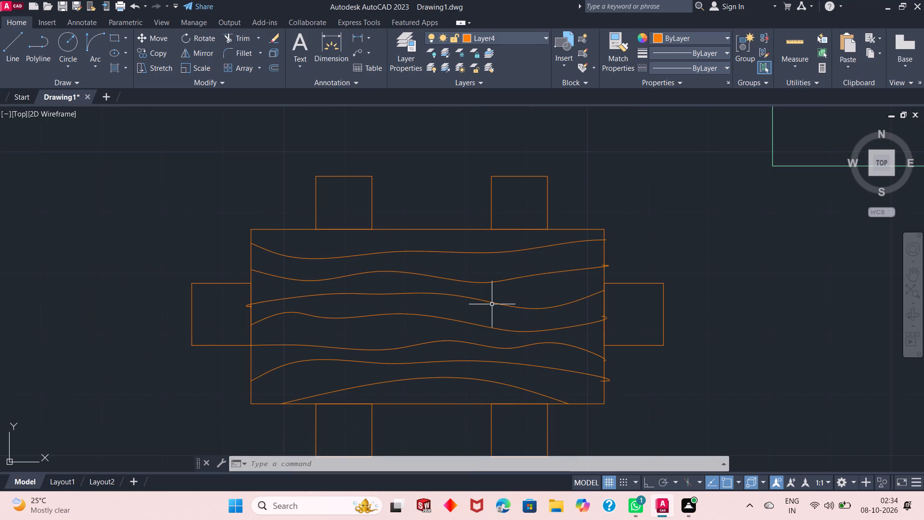
scroll(492, 304, "down", 3)
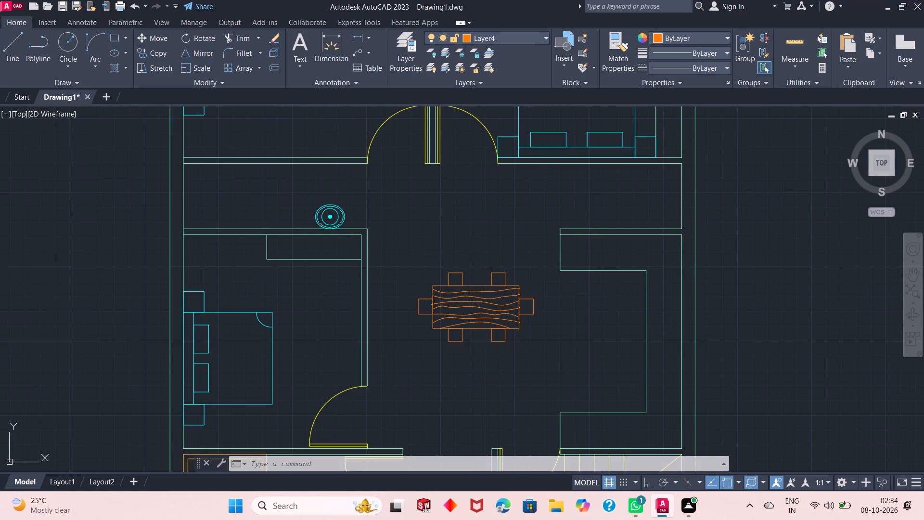
scroll(482, 311, "down", 1)
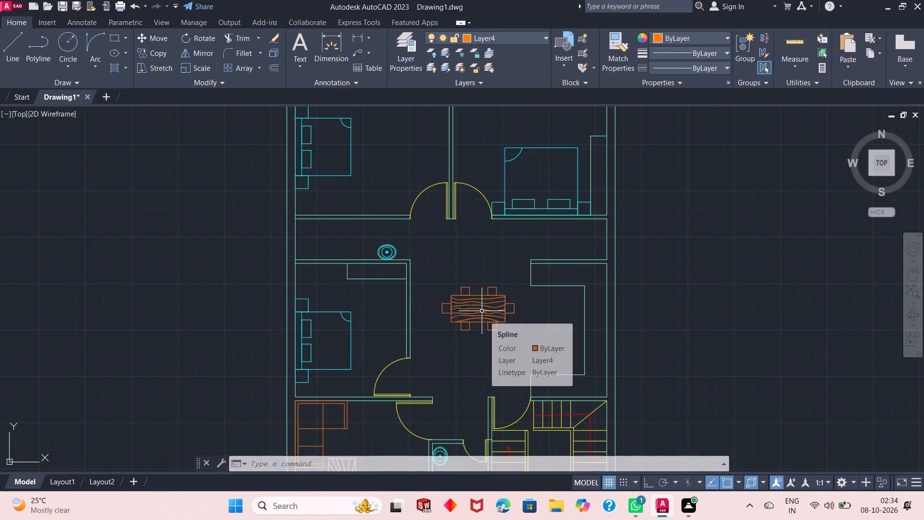
scroll(482, 311, "up", 1)
scroll(482, 311, "down", 1)
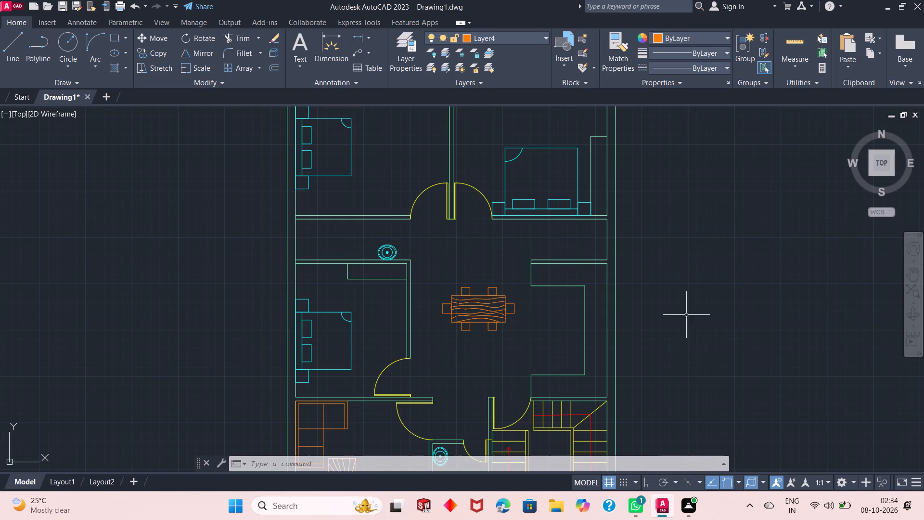
scroll(630, 282, "up", 2)
scroll(498, 301, "up", 1)
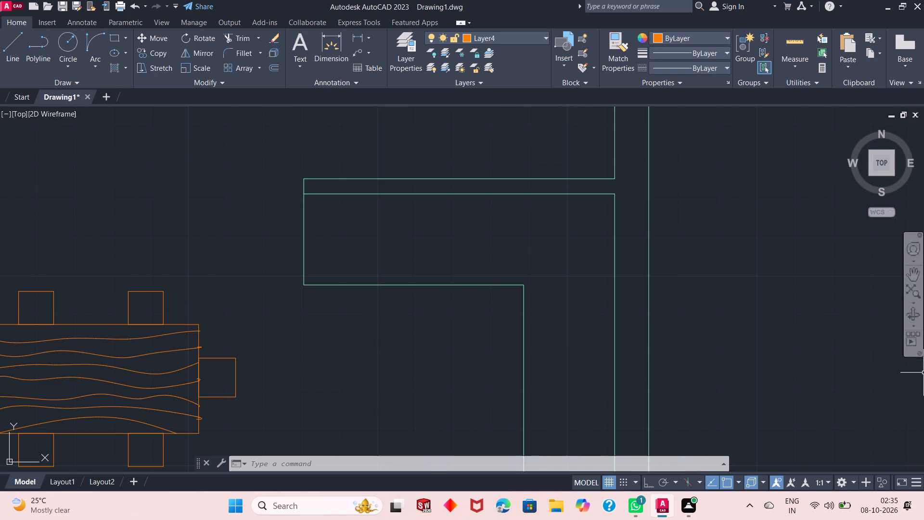
scroll(446, 238, "up", 1)
scroll(441, 233, "down", 2)
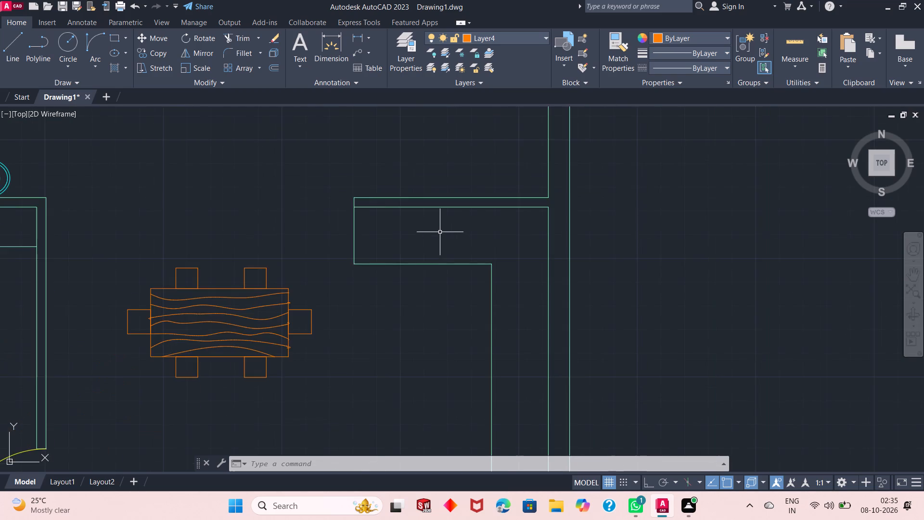
scroll(440, 232, "down", 1)
scroll(431, 254, "up", 1)
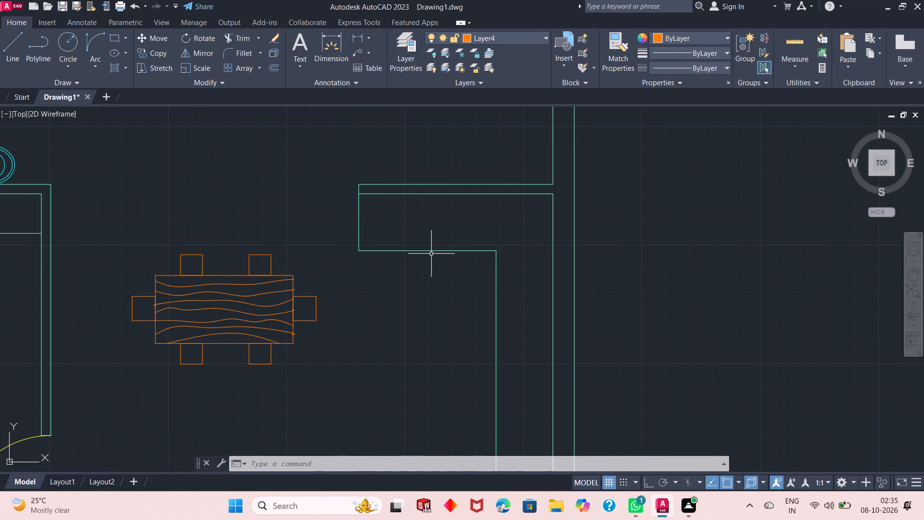
Offset the west end line of the counter's north arm eastward twice with the Through option, spacing the dividers about 2'-2" apart.
left_click(276, 67)
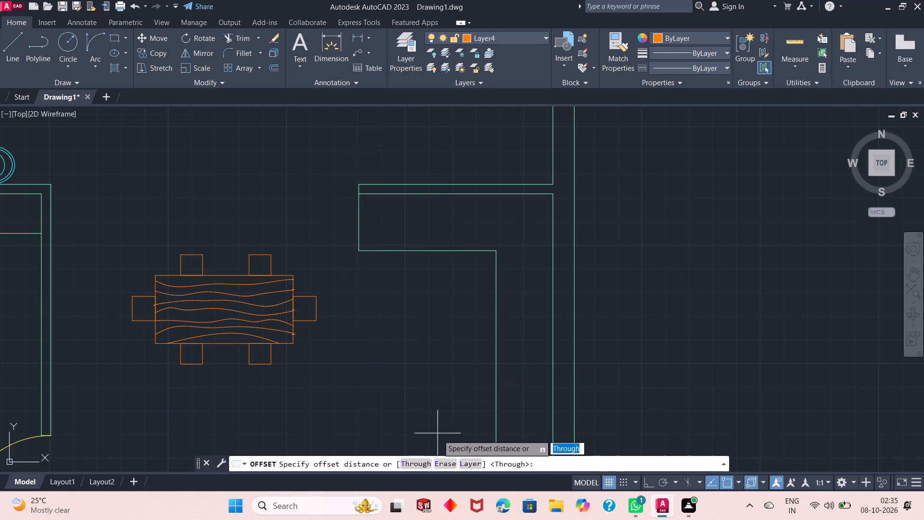
left_click(411, 465)
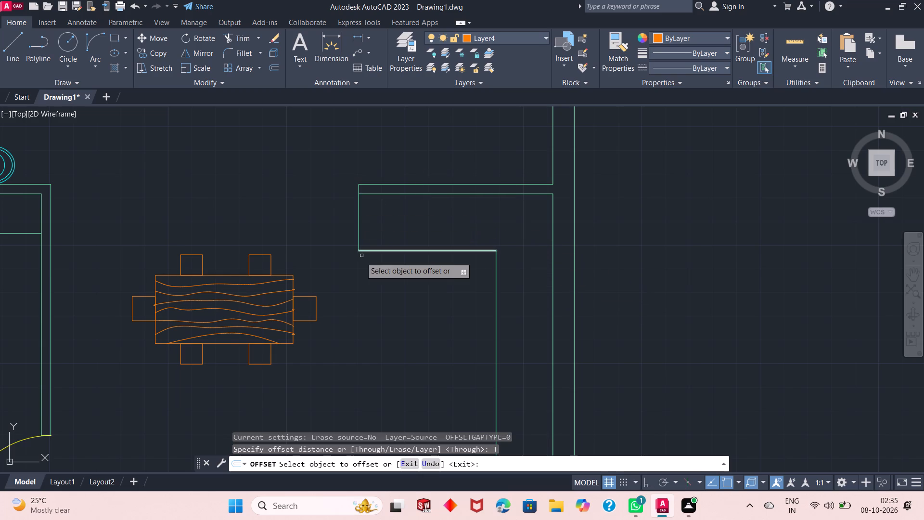
left_click(359, 237)
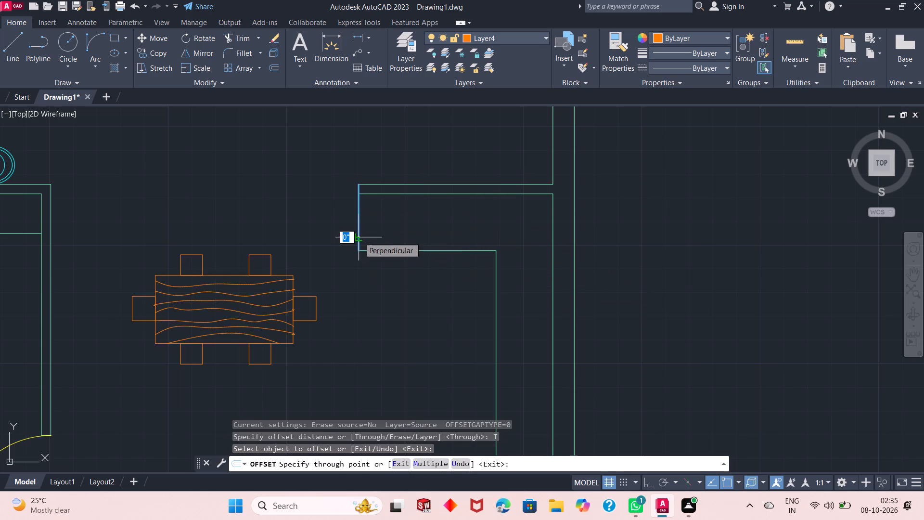
left_click(419, 254)
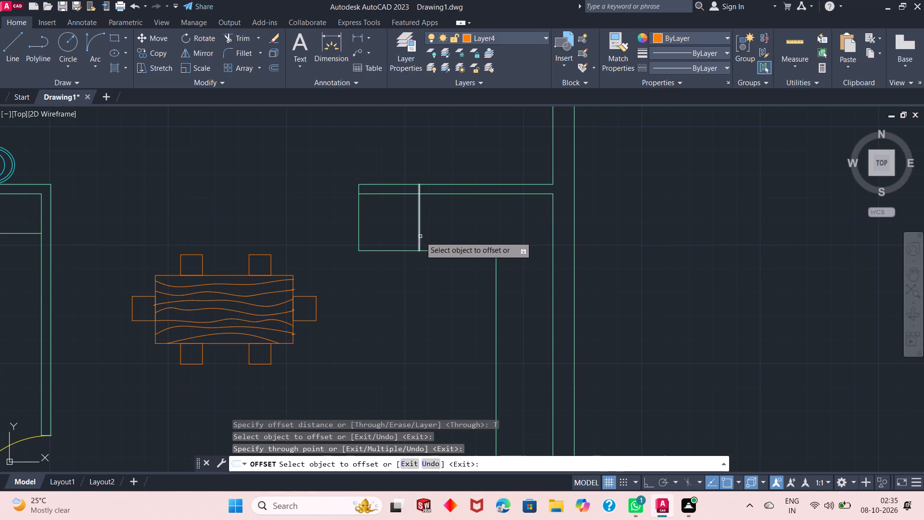
left_click(420, 236)
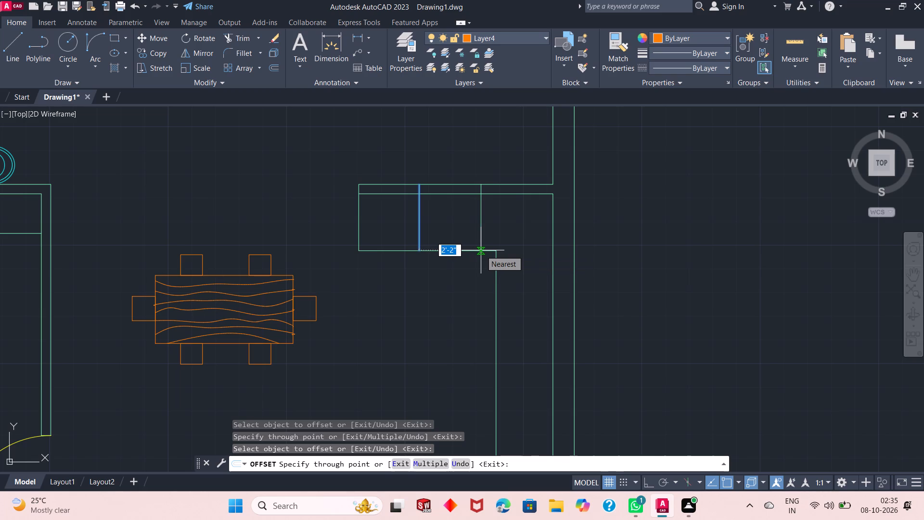
left_click(481, 250)
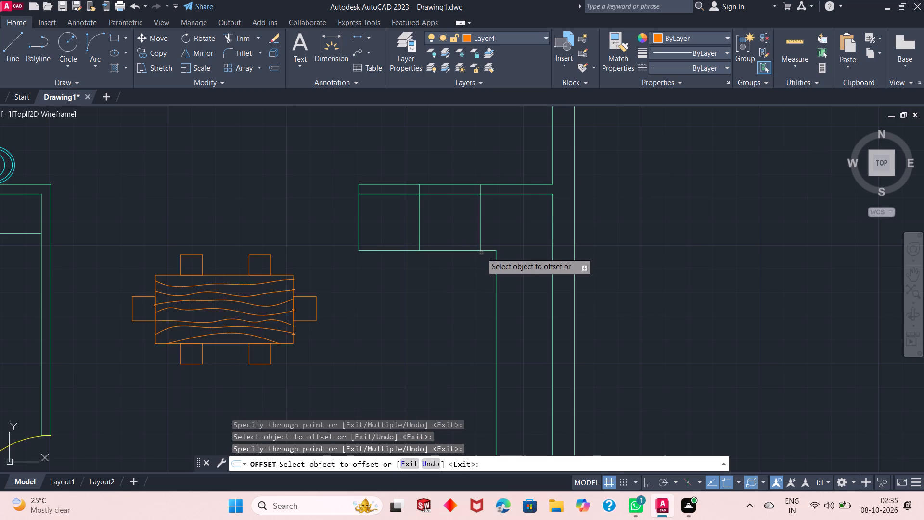
scroll(436, 218, "down", 1)
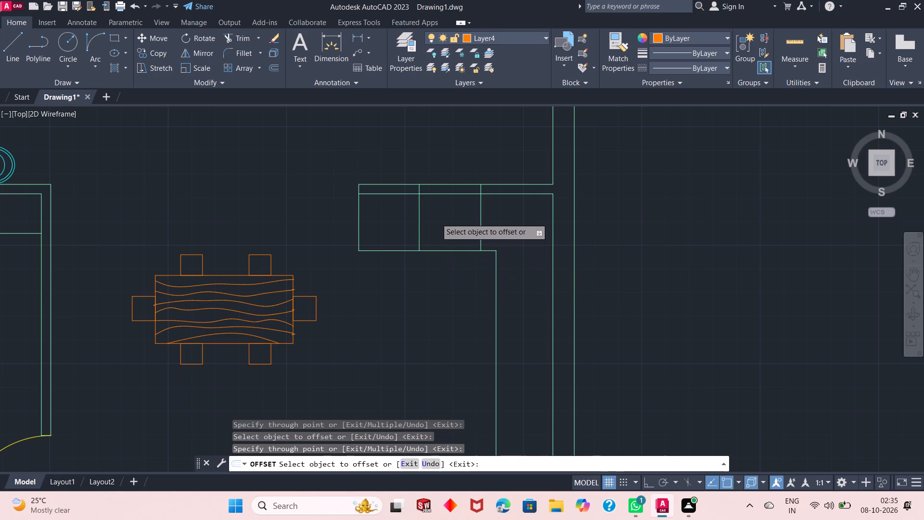
key("Escape")
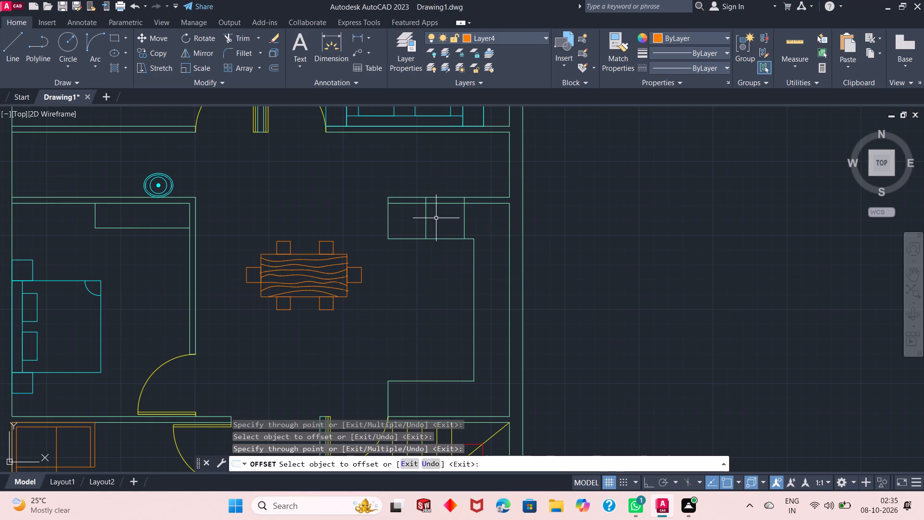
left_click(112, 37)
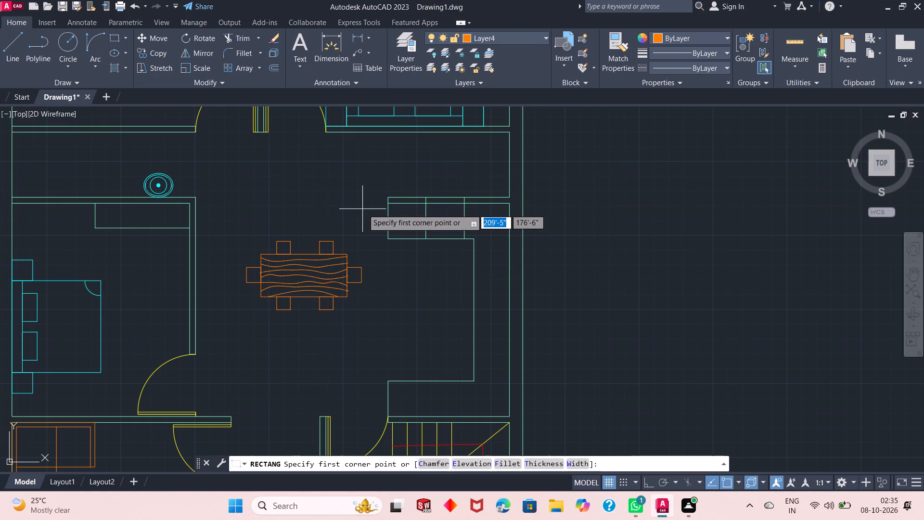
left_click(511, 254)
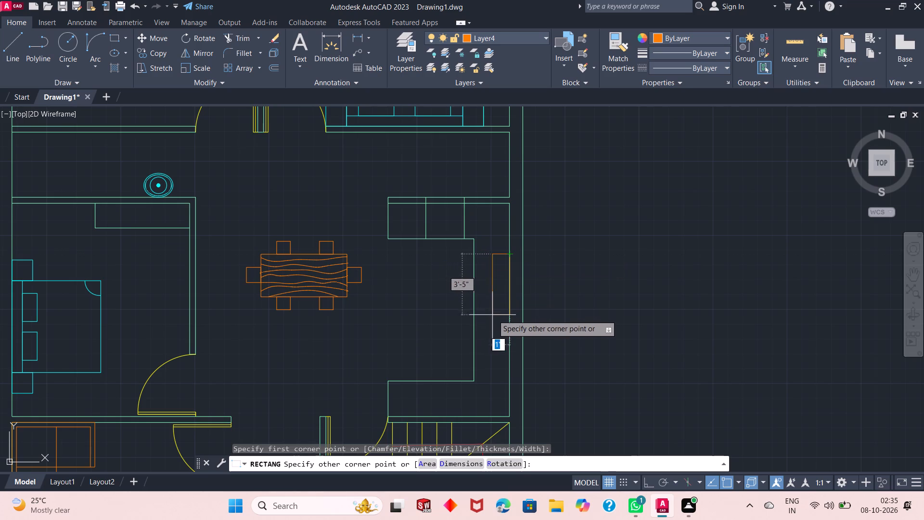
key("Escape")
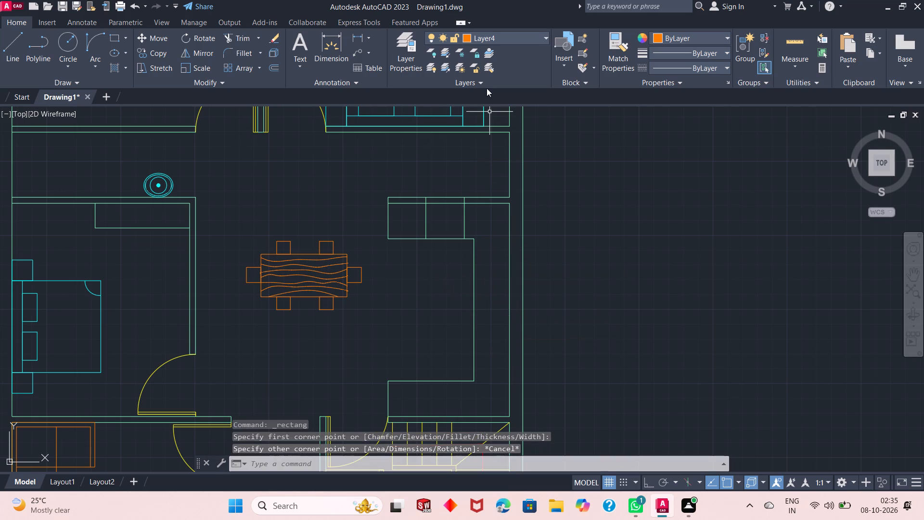
Make layer 0 the current layer.
left_click(498, 35)
left_click(506, 52)
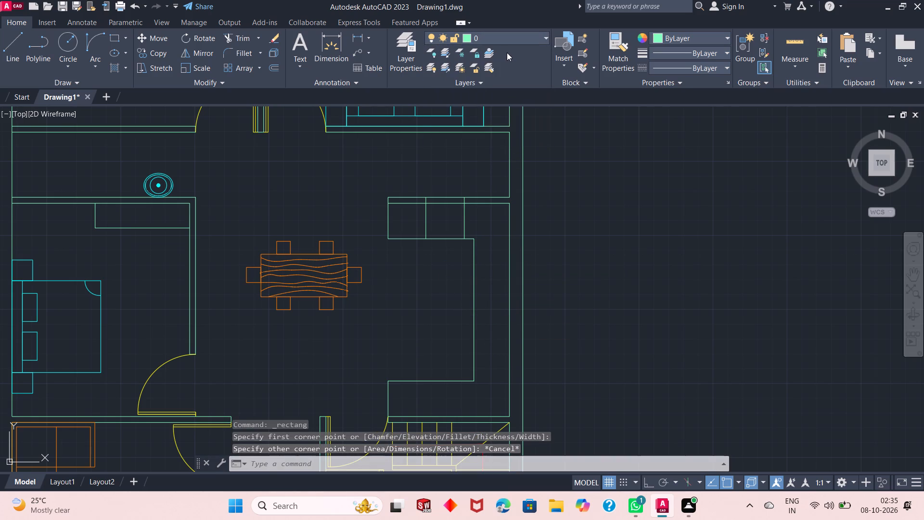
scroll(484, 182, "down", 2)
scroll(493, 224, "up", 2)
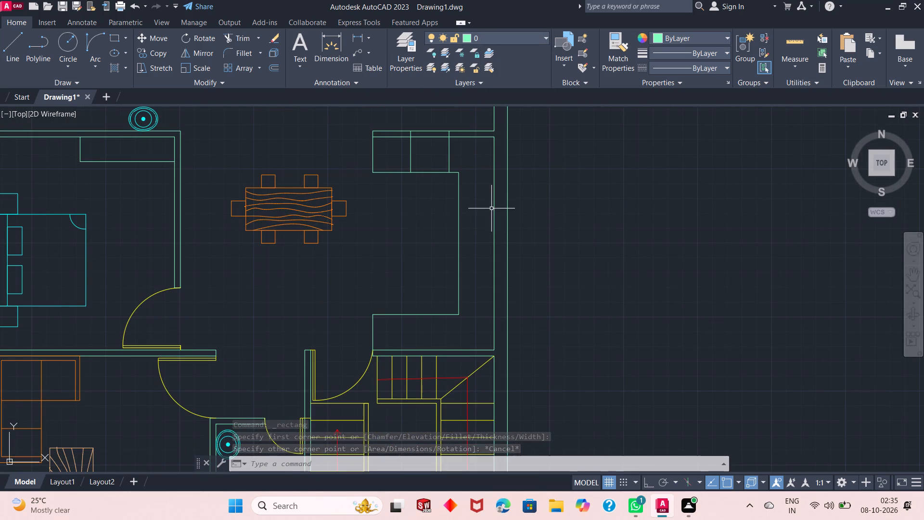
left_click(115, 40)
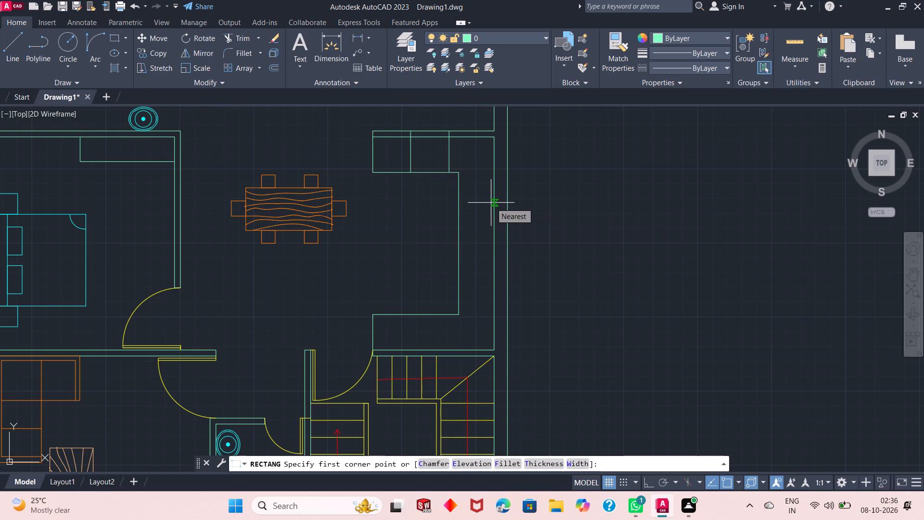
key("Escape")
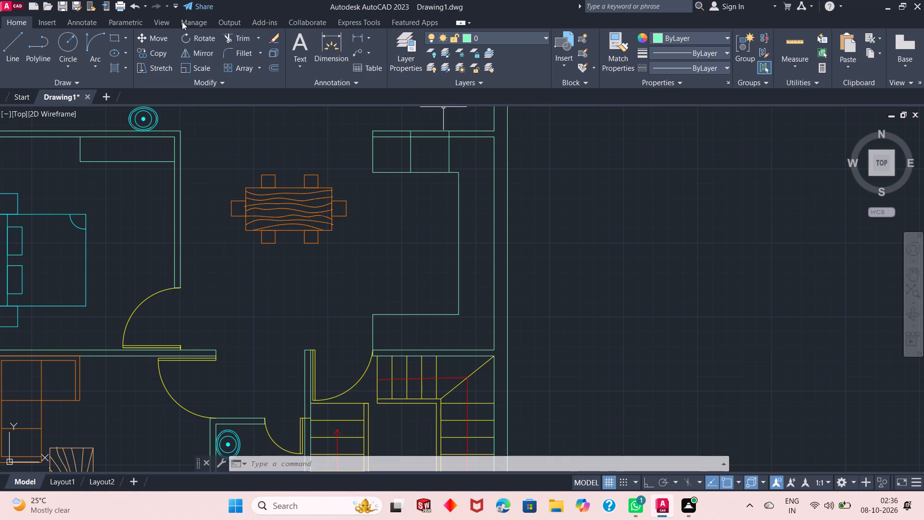
Make Layer4 the current layer.
left_click(18, 47)
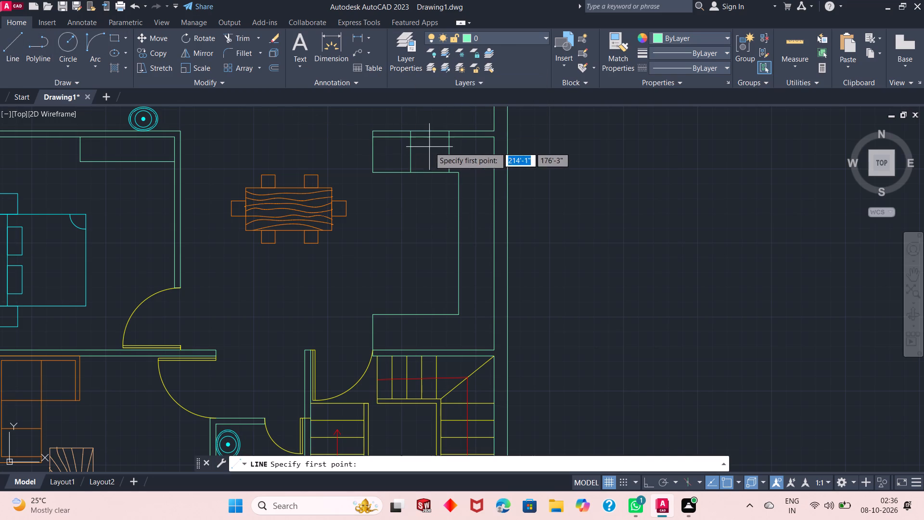
left_click(513, 34)
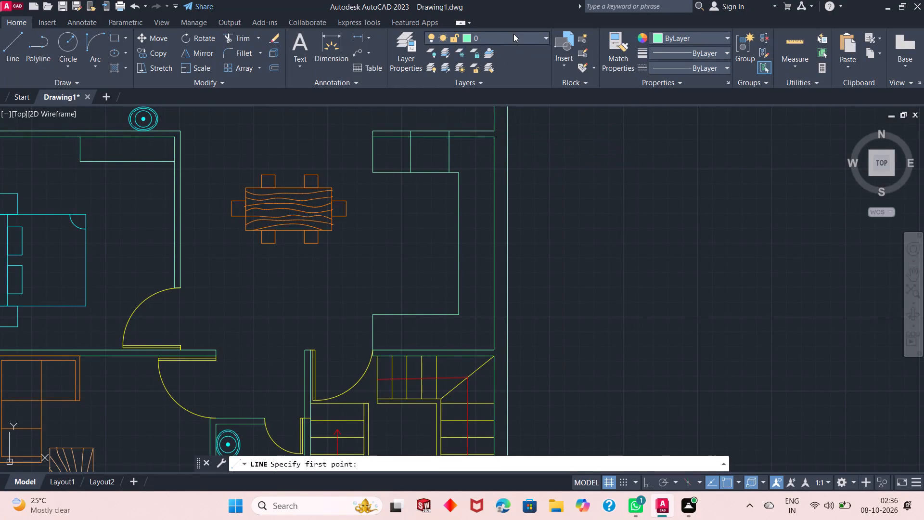
left_click(500, 113)
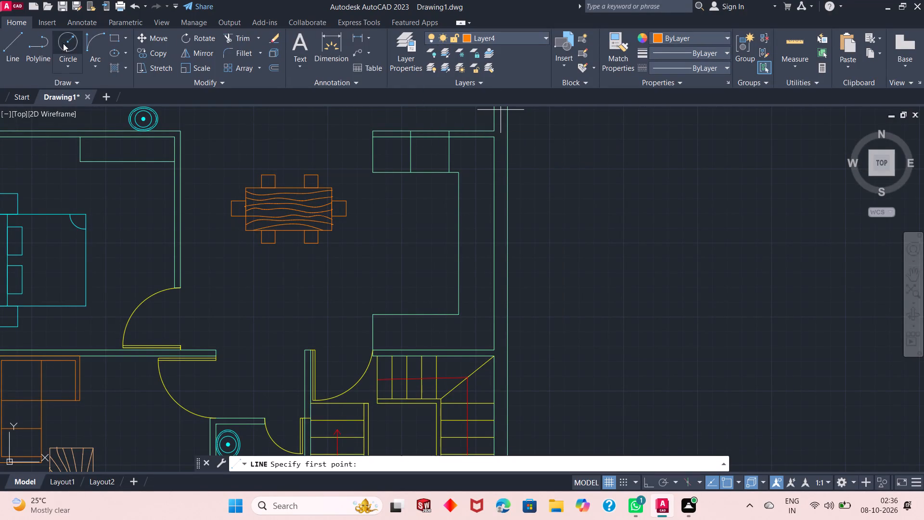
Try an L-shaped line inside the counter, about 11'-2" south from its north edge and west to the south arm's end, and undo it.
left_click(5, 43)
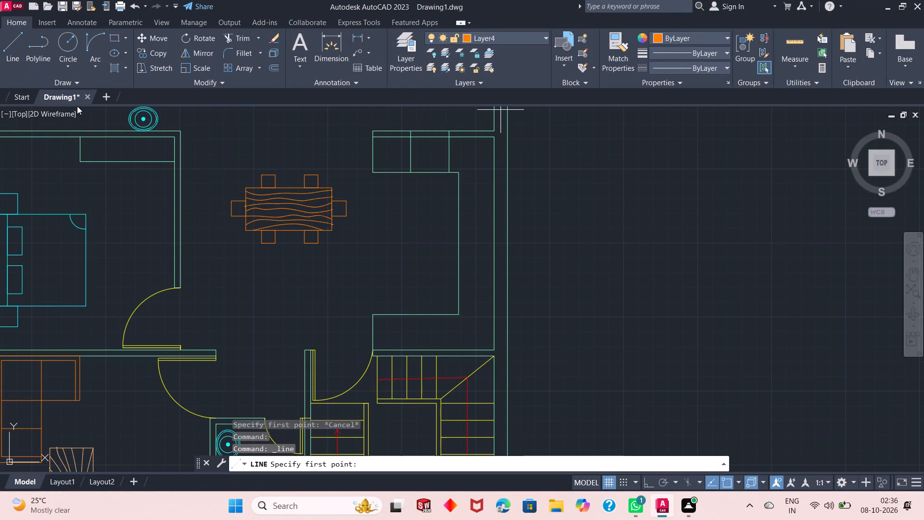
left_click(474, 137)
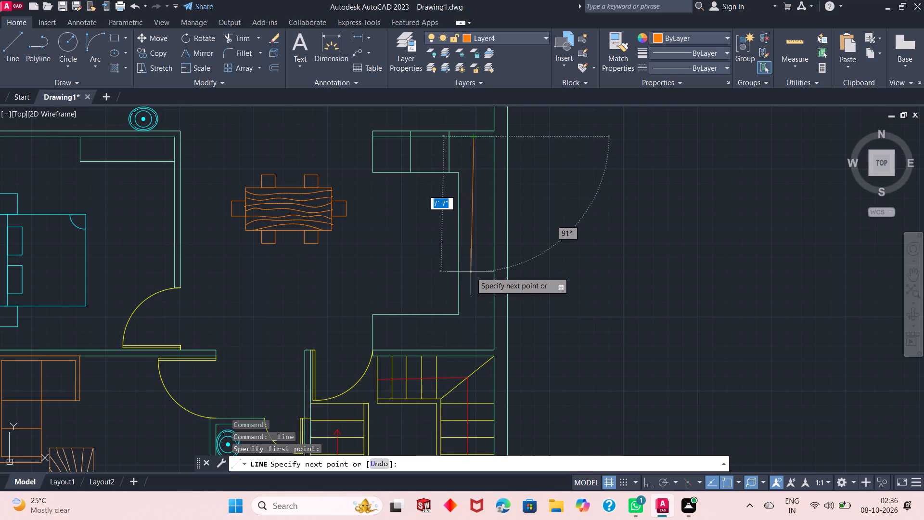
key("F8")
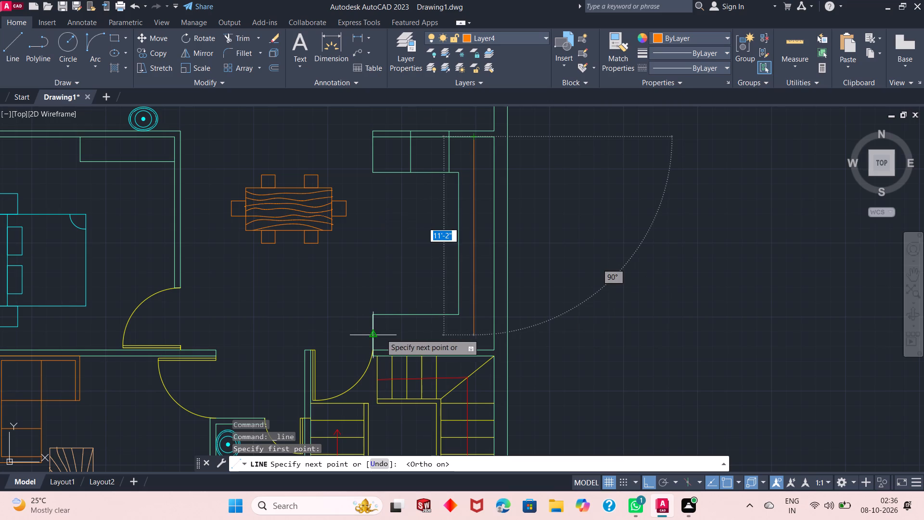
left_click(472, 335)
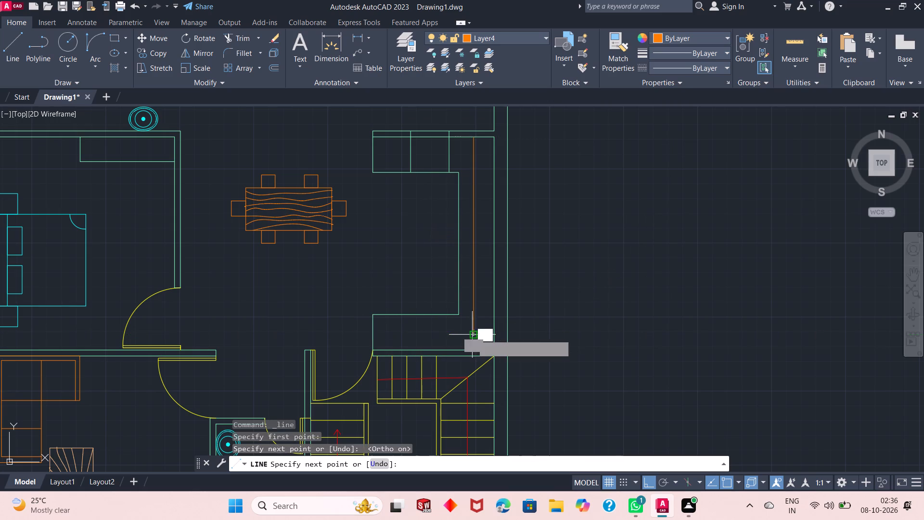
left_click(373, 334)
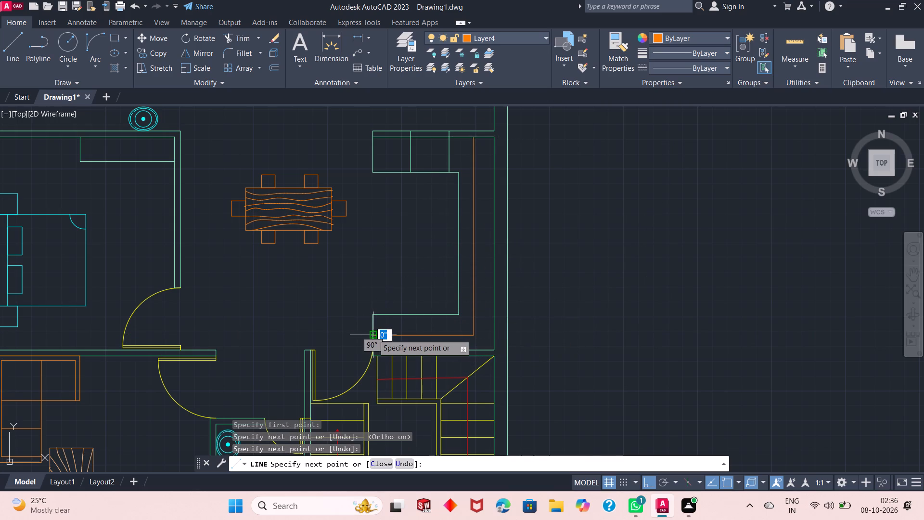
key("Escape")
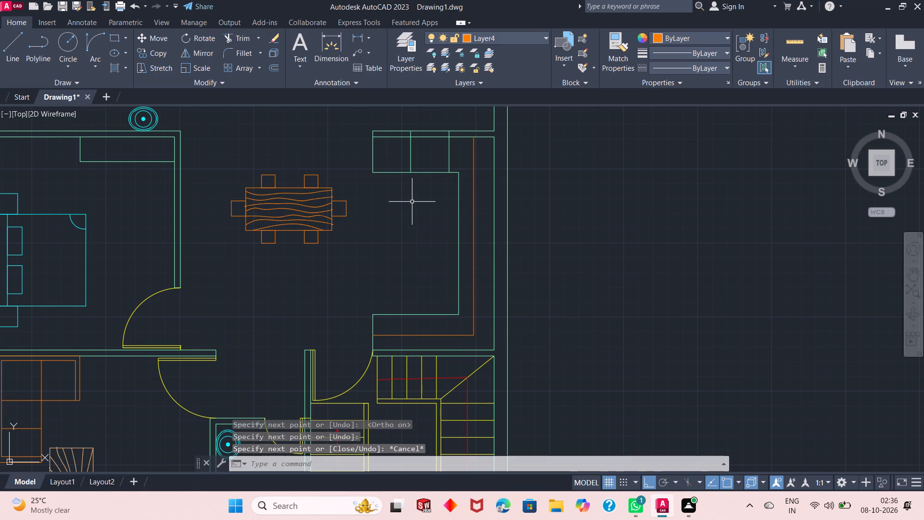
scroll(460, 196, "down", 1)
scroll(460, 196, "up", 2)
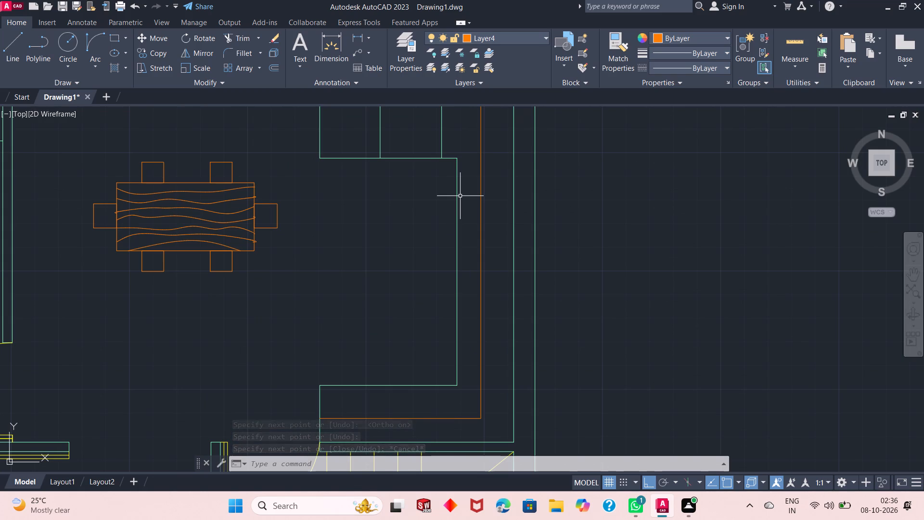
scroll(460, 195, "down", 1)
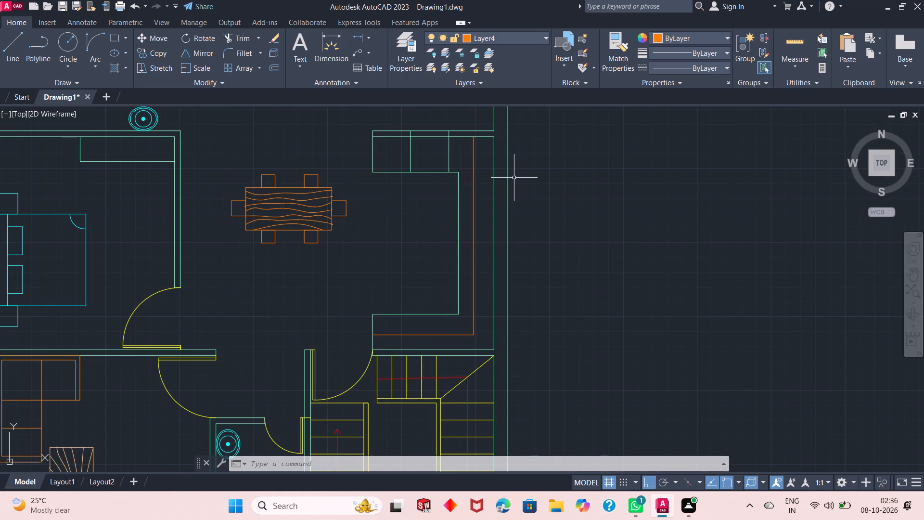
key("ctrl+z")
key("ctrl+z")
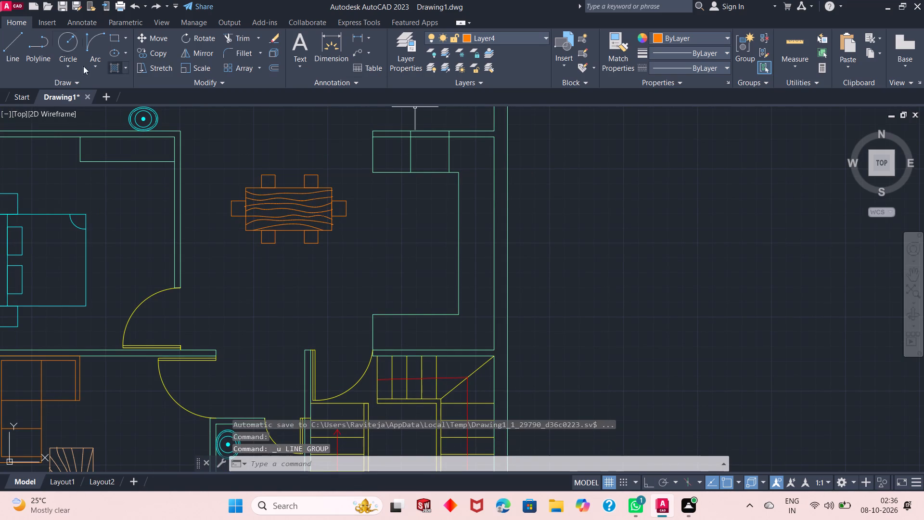
With Ortho on, draw an L-shaped line inside the counter, about 11'-2" south from its north edge and 5'-9" west to the south arm's end.
left_click(21, 44)
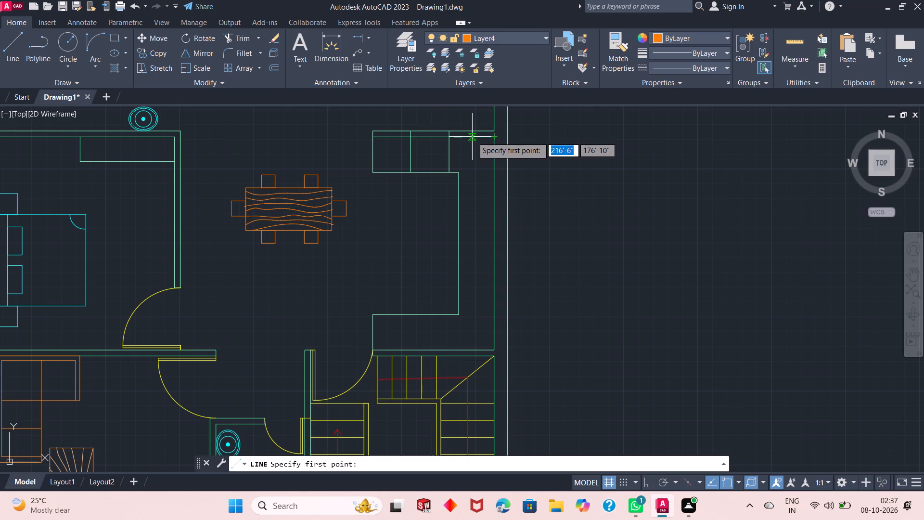
left_click(475, 137)
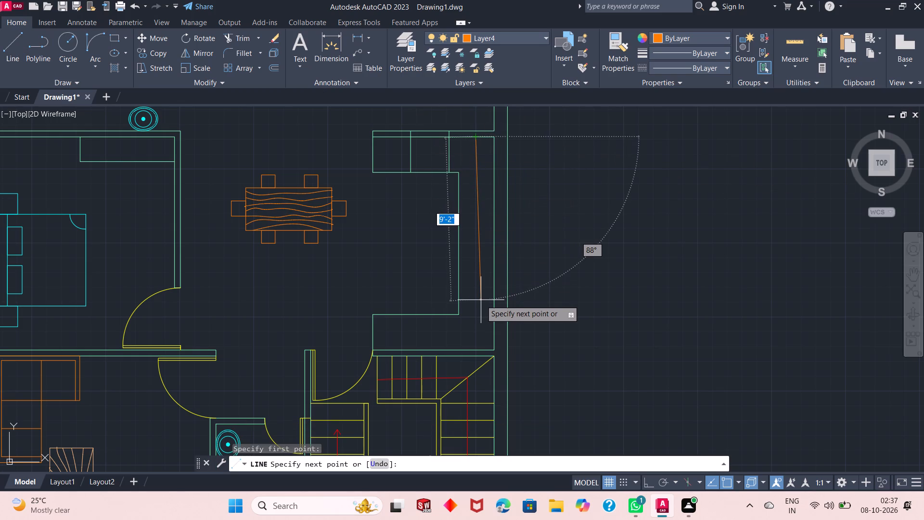
key("F8")
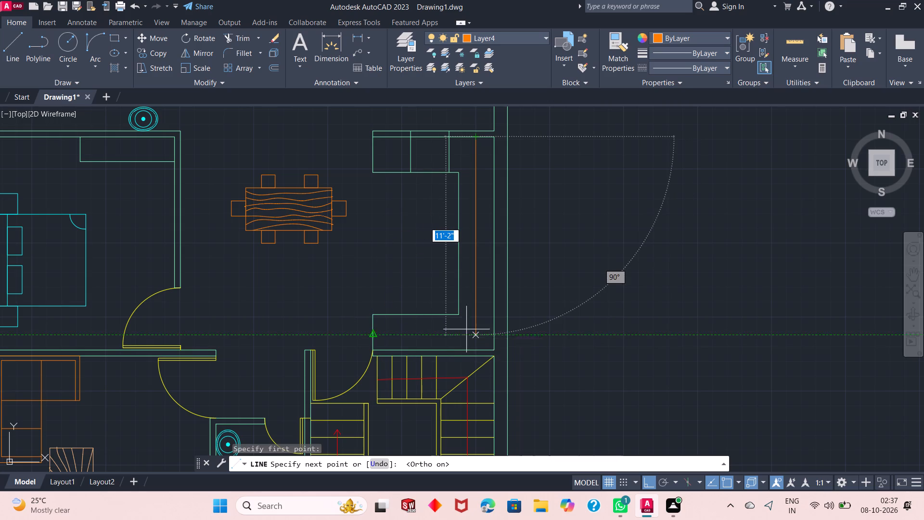
left_click(476, 334)
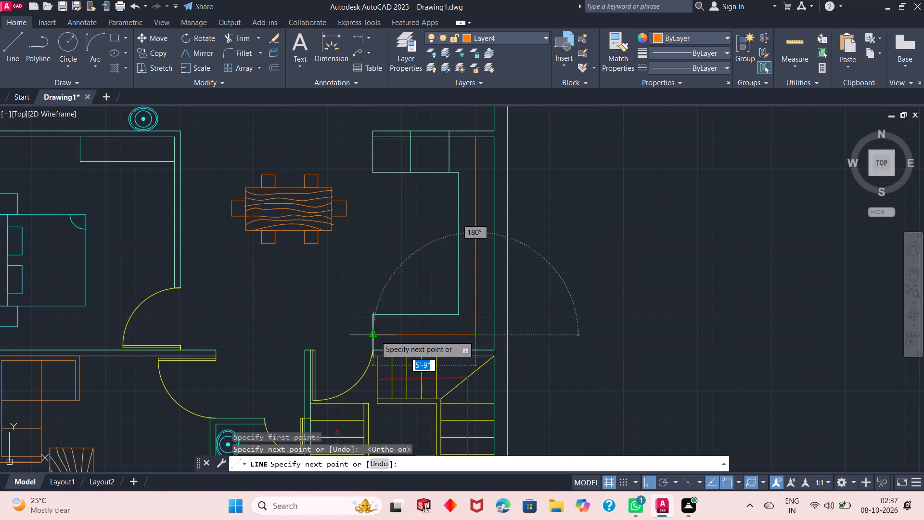
left_click(374, 336)
key("Escape")
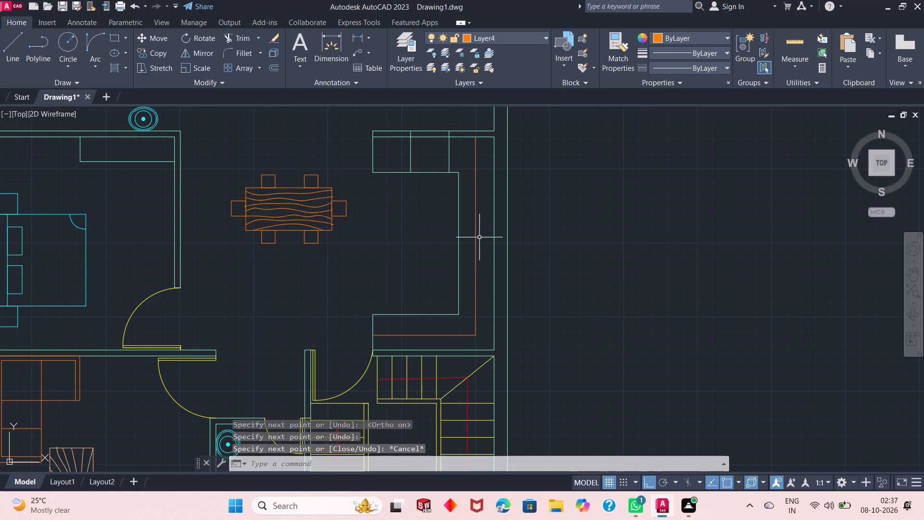
Make layer 0 the current layer.
scroll(479, 237, "up", 1)
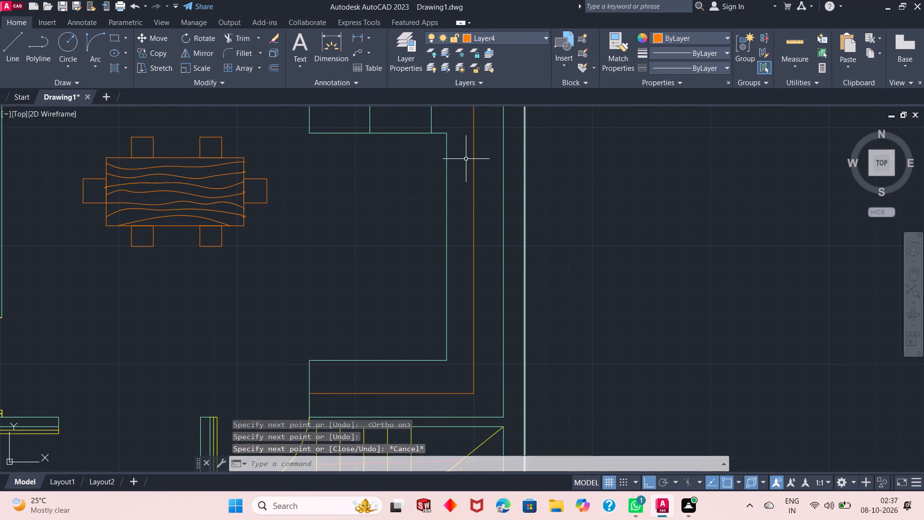
left_click(497, 31)
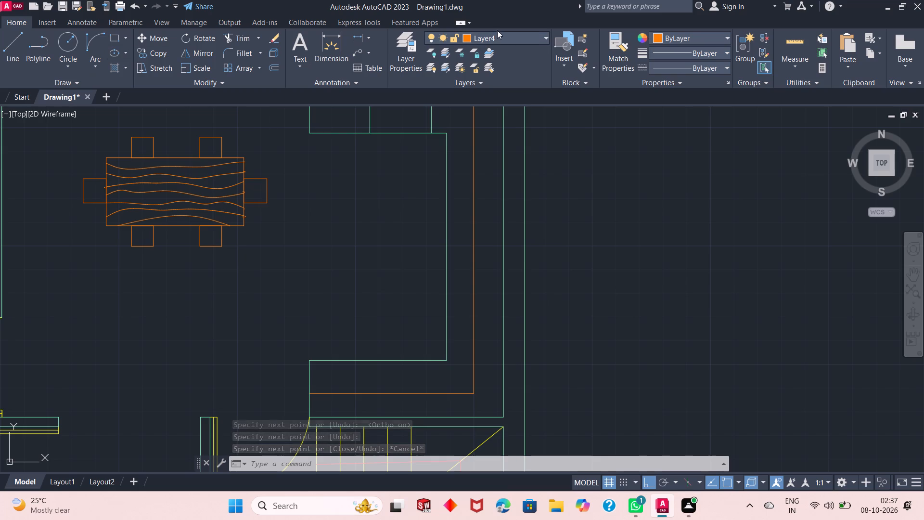
left_click(501, 49)
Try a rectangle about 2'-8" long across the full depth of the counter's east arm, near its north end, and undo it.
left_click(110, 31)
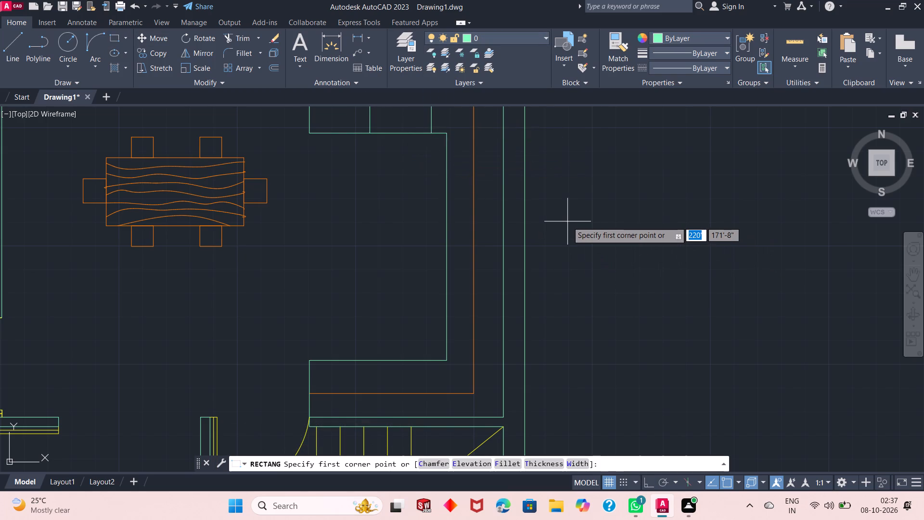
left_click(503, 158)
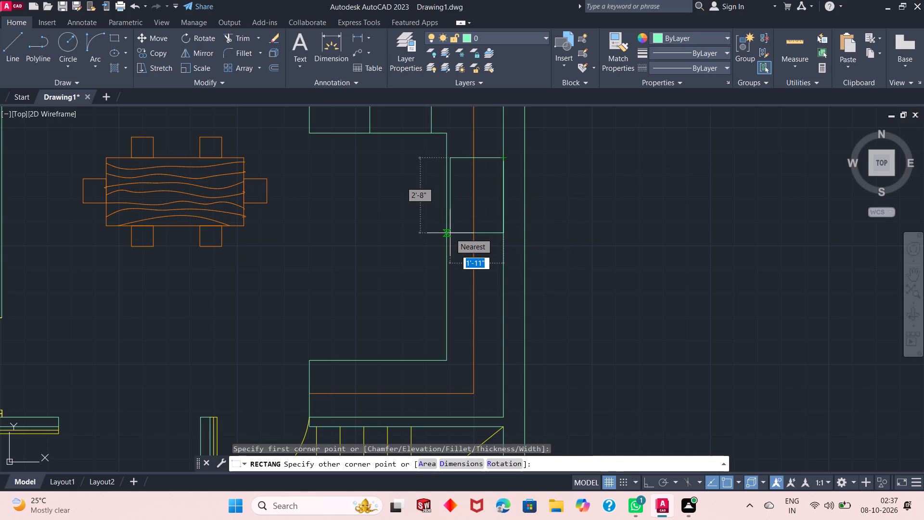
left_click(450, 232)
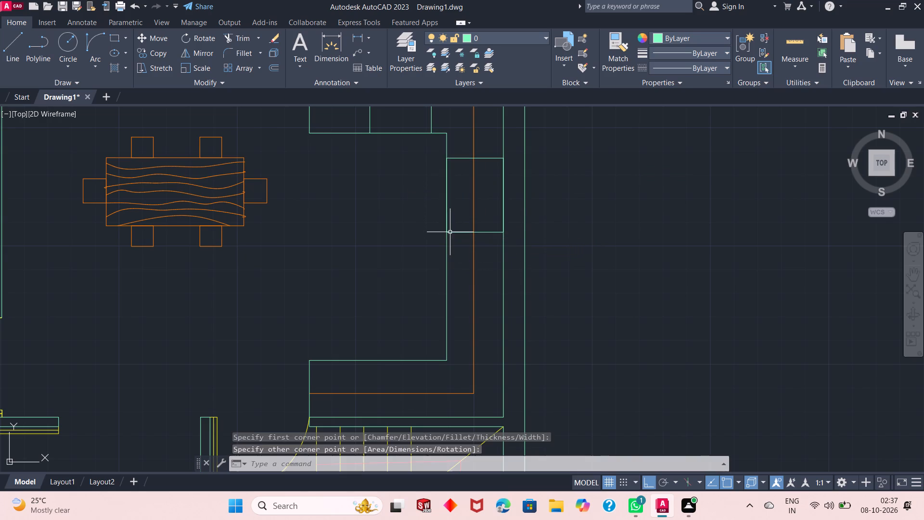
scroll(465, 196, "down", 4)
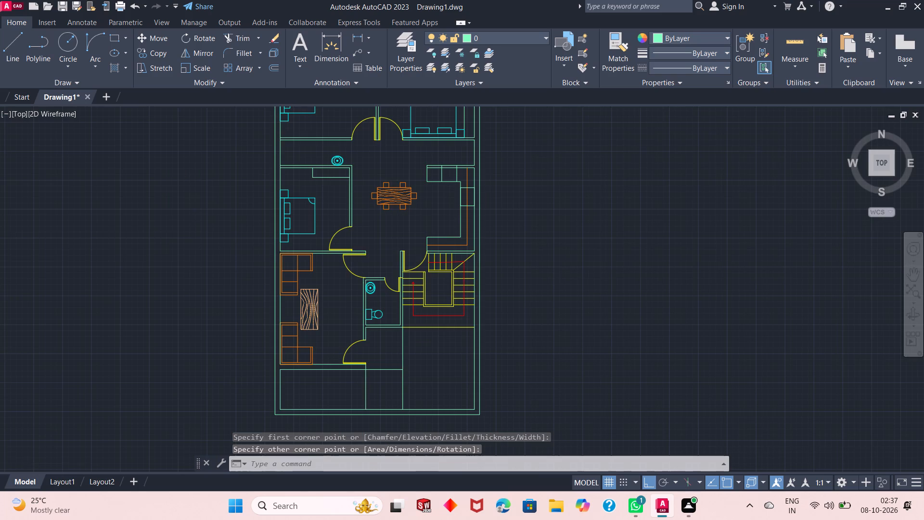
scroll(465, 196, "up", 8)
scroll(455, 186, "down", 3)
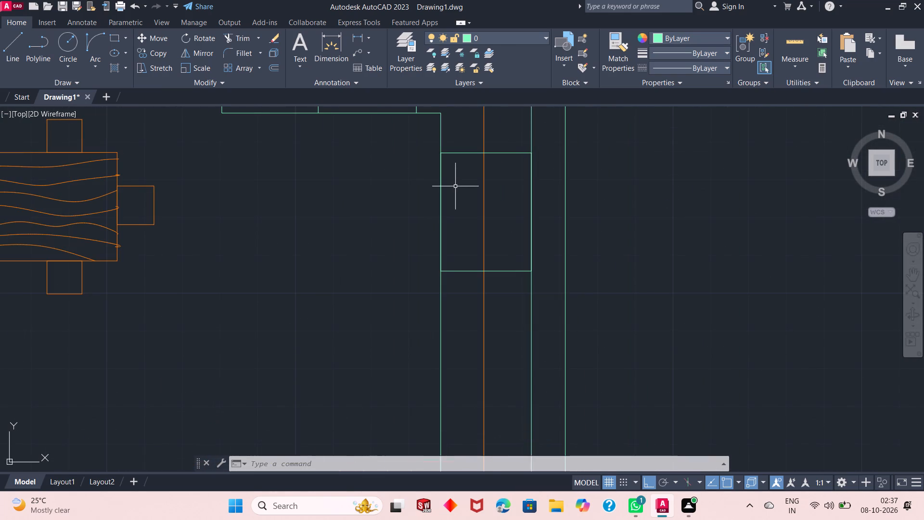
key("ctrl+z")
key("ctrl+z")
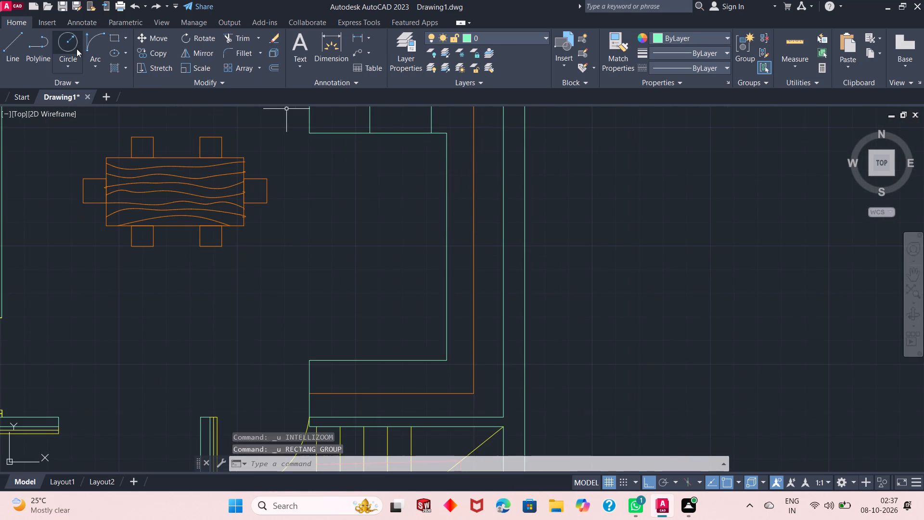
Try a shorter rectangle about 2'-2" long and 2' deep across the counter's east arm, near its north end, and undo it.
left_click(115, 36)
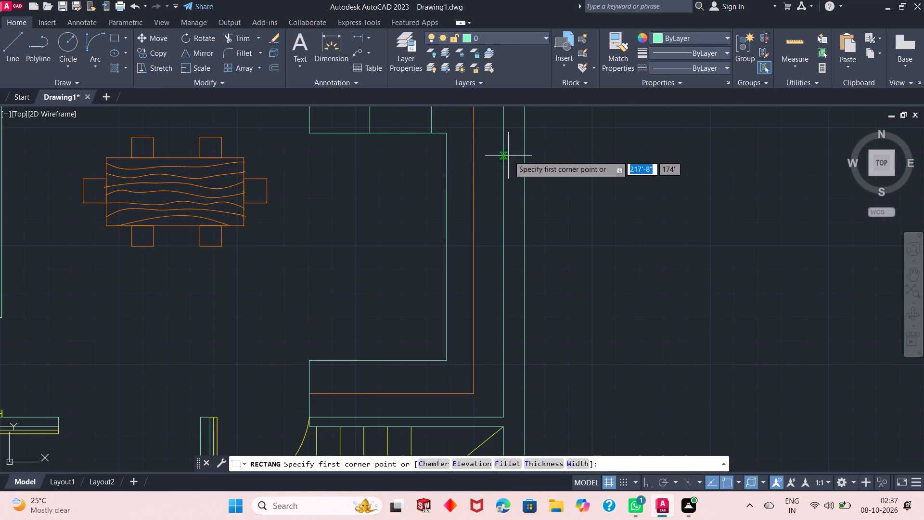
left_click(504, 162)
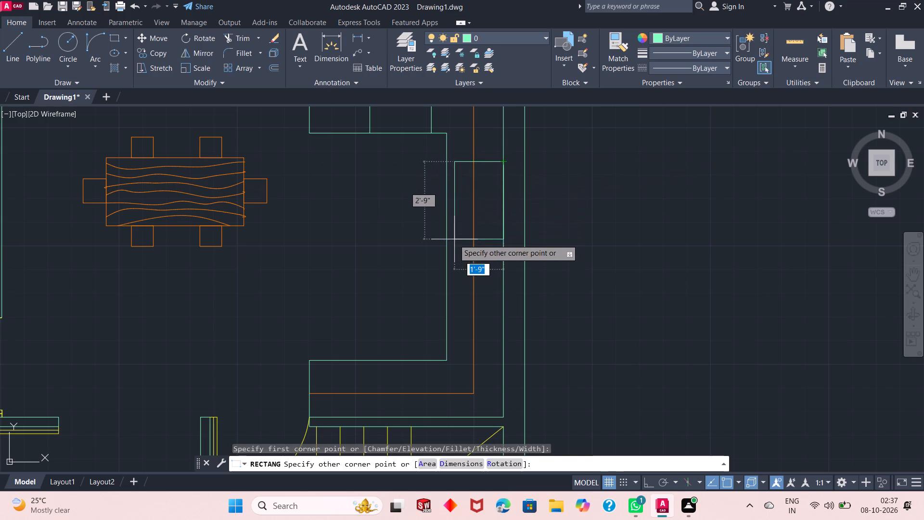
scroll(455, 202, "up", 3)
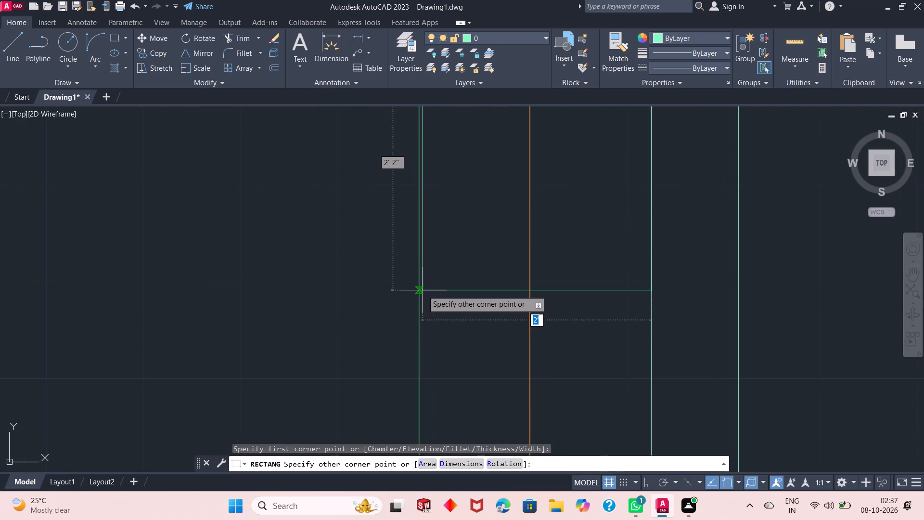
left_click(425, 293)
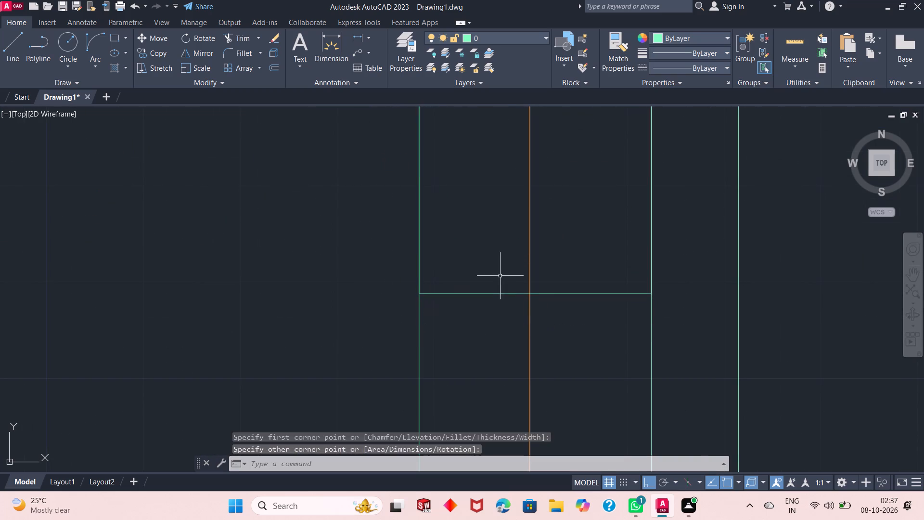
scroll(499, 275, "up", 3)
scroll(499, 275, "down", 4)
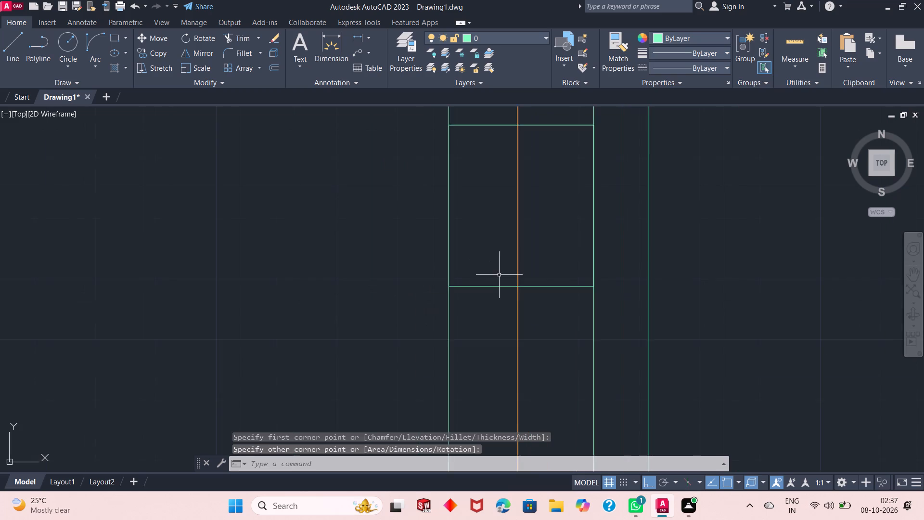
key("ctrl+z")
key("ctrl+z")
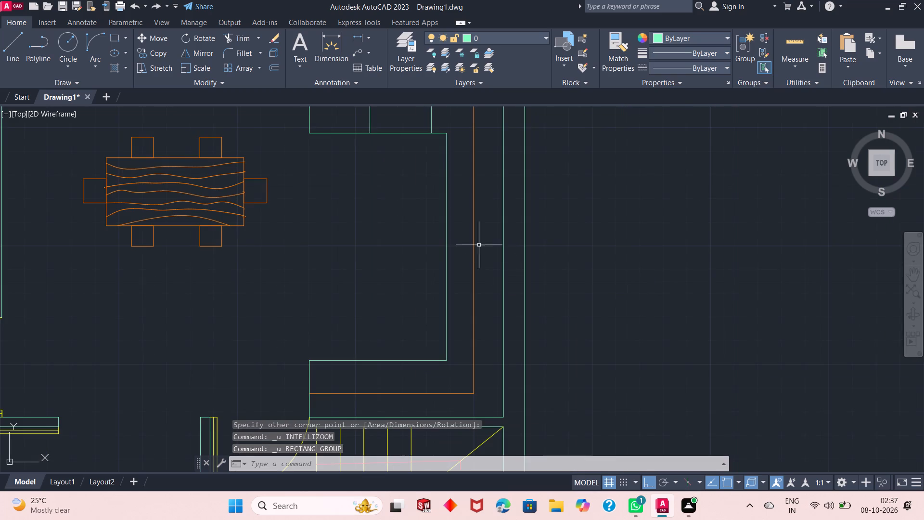
Draw a rectangle about 1'-10" deep and 2'-11" long against the outer edge of the counter's east arm, near its north end.
left_click(116, 37)
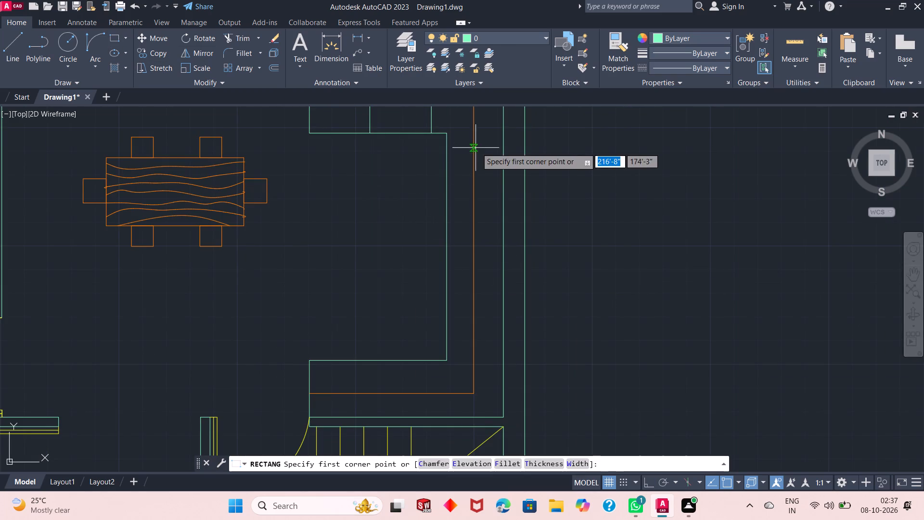
left_click(505, 163)
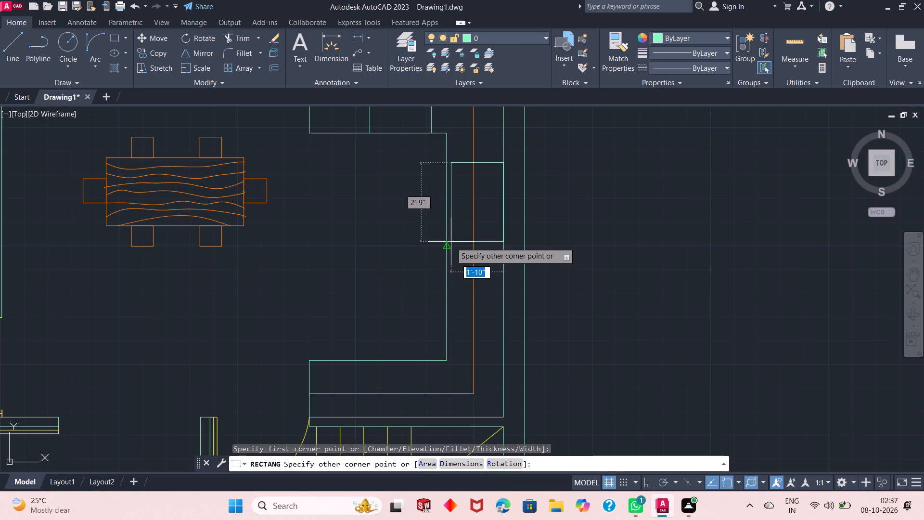
scroll(451, 247, "up", 1)
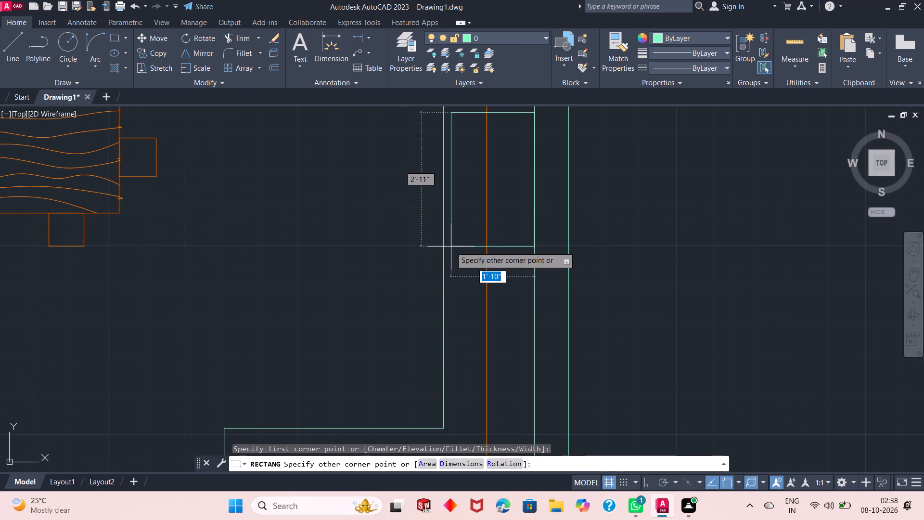
left_click(450, 246)
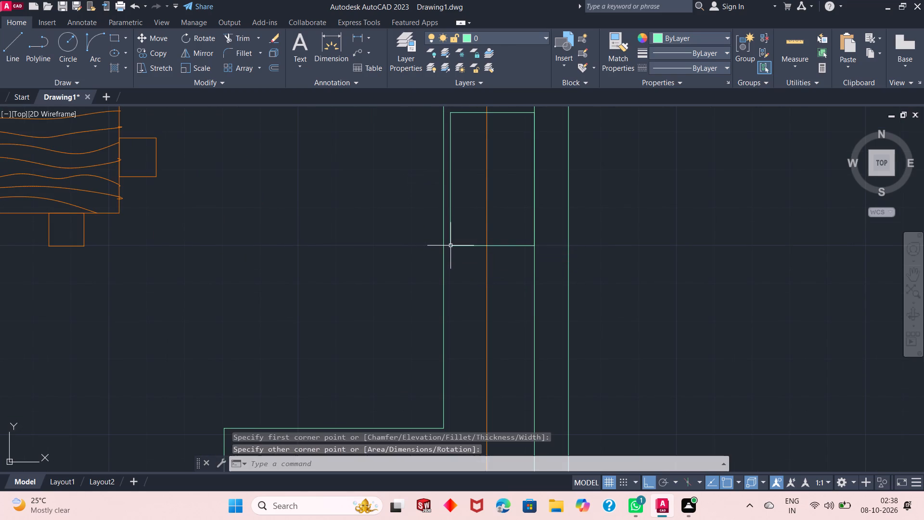
Draw a line about 1'-10" long across the rectangle, joining the midpoints of its west and east sides.
scroll(492, 258, "down", 2)
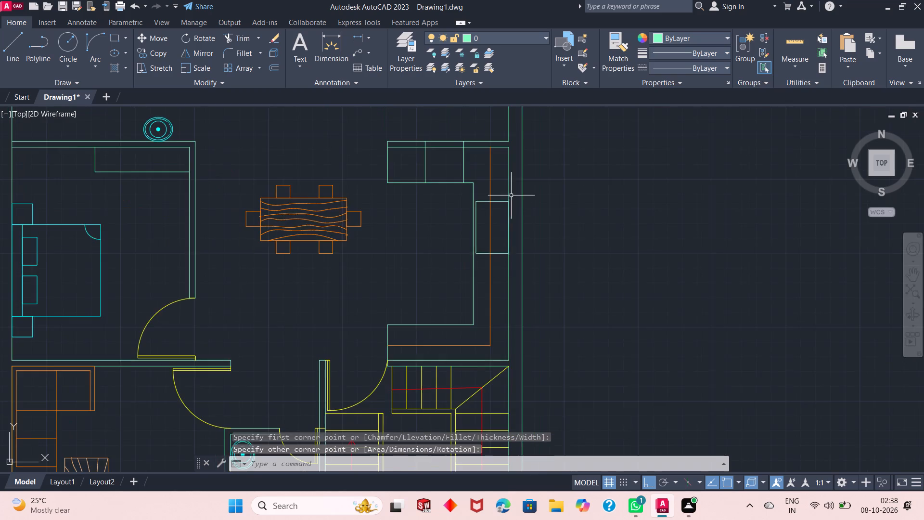
scroll(511, 195, "up", 3)
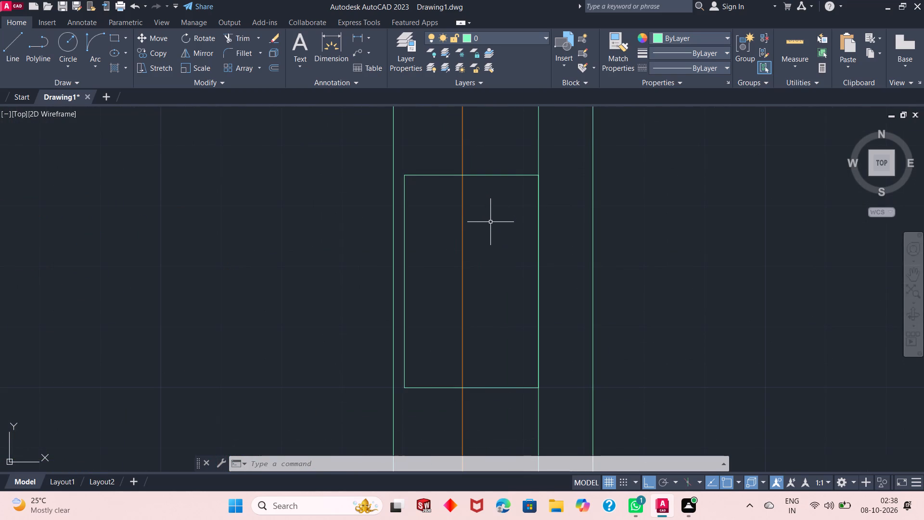
left_click(12, 48)
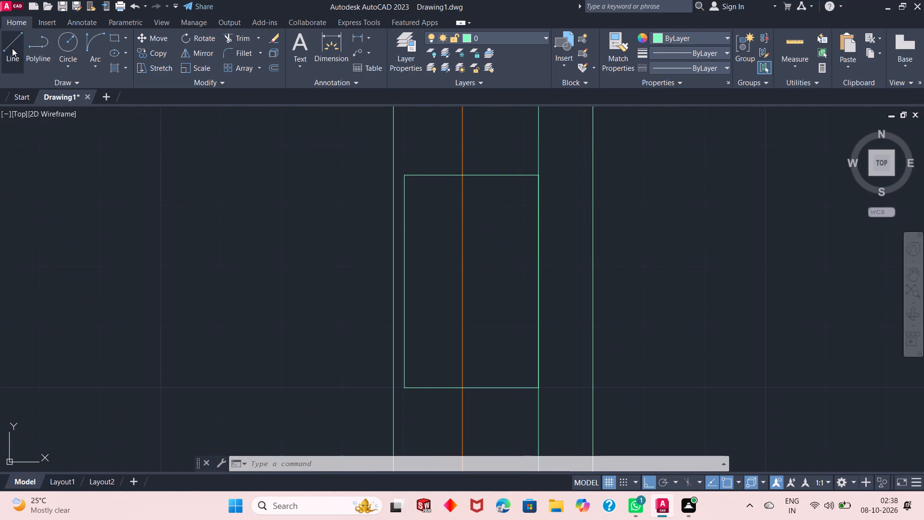
left_click(406, 276)
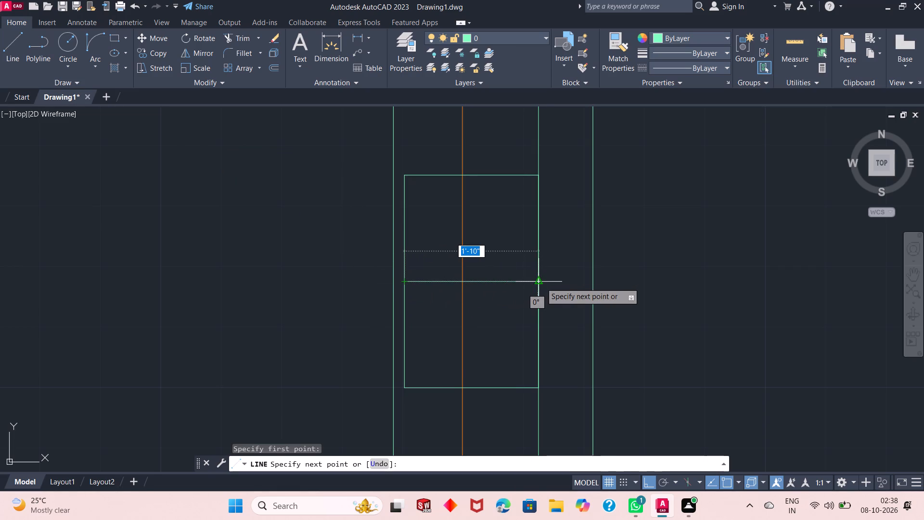
left_click(541, 283)
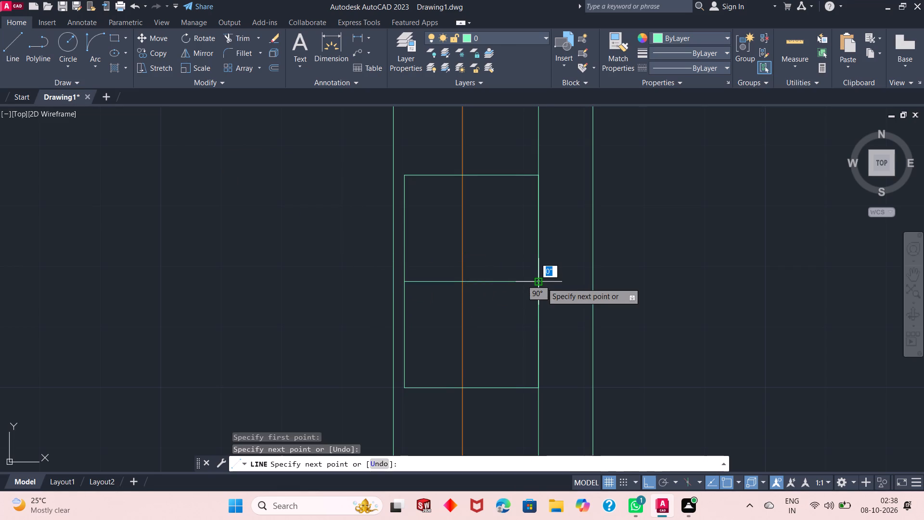
right_click(560, 258)
left_click(577, 263)
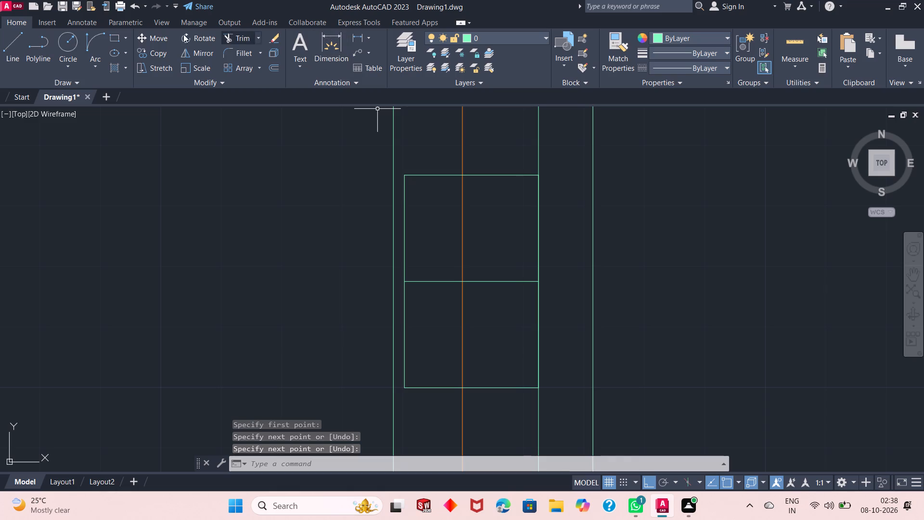
Draw a north-south line across the rectangle's full length, just inside its east side.
left_click(20, 51)
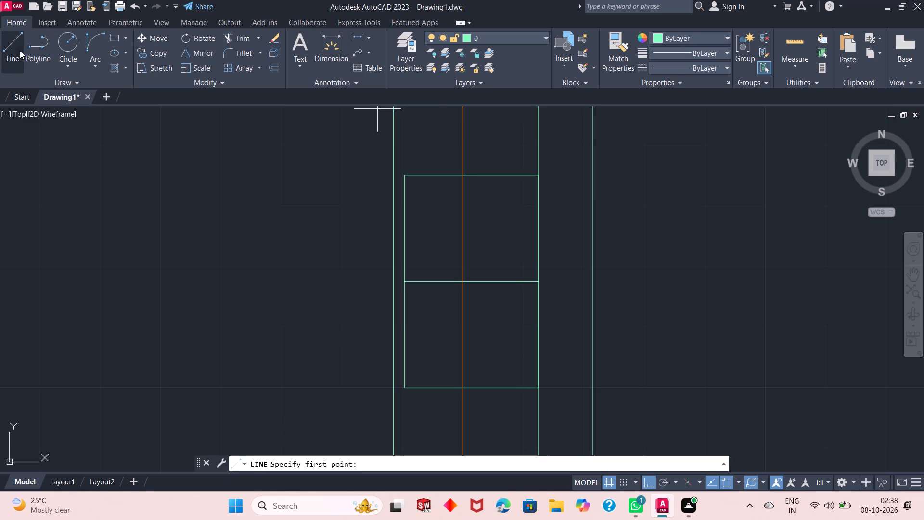
left_click(524, 175)
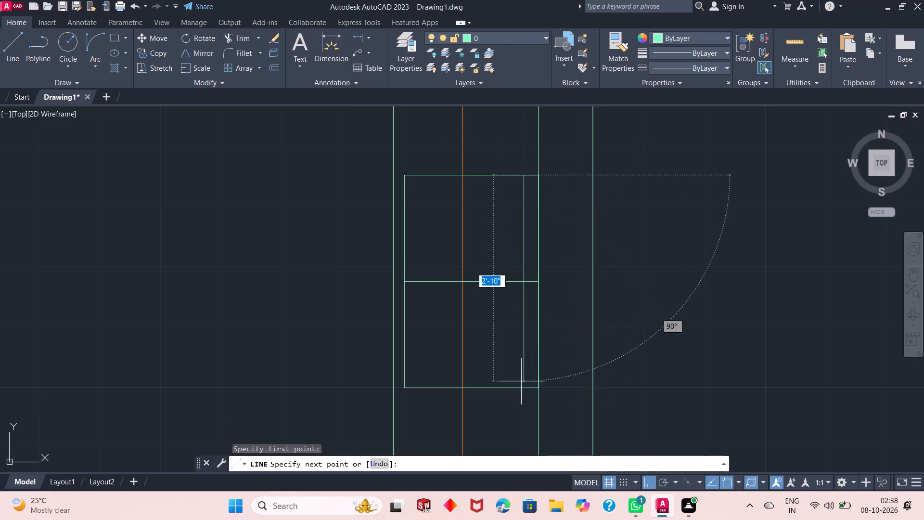
left_click(524, 387)
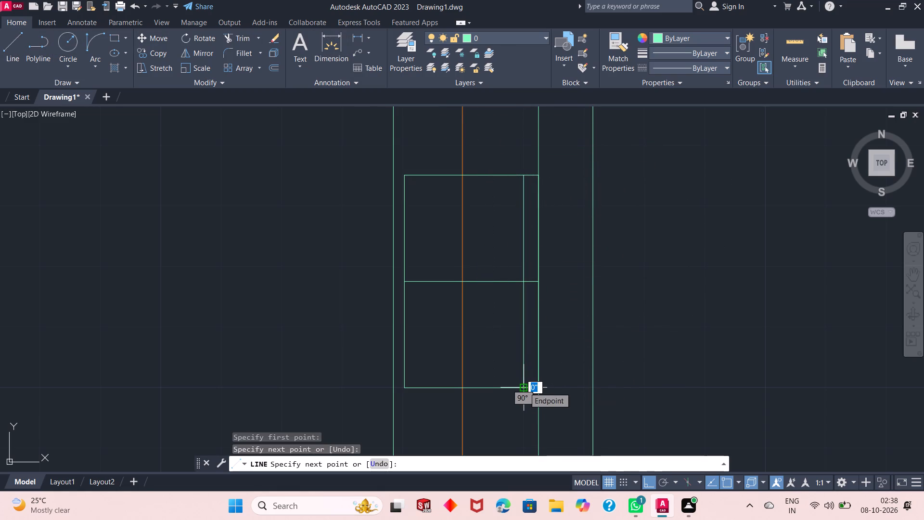
key("Escape")
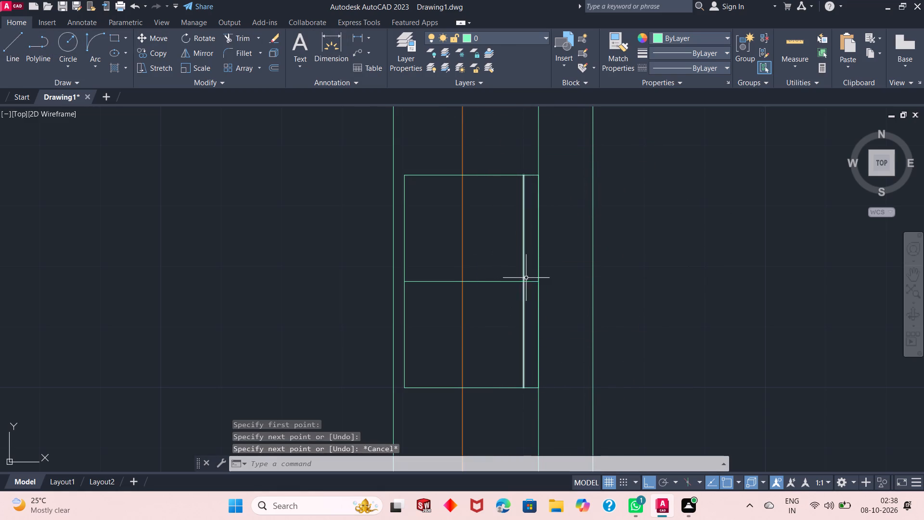
left_click(530, 282)
key("Escape")
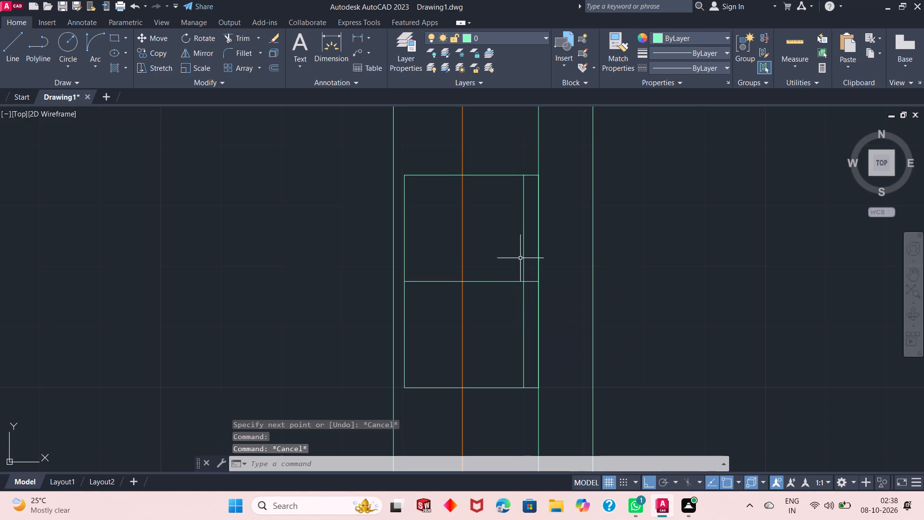
Trim the short piece of the middle line between the inner north-south line and the rectangle's east side.
left_click(238, 36)
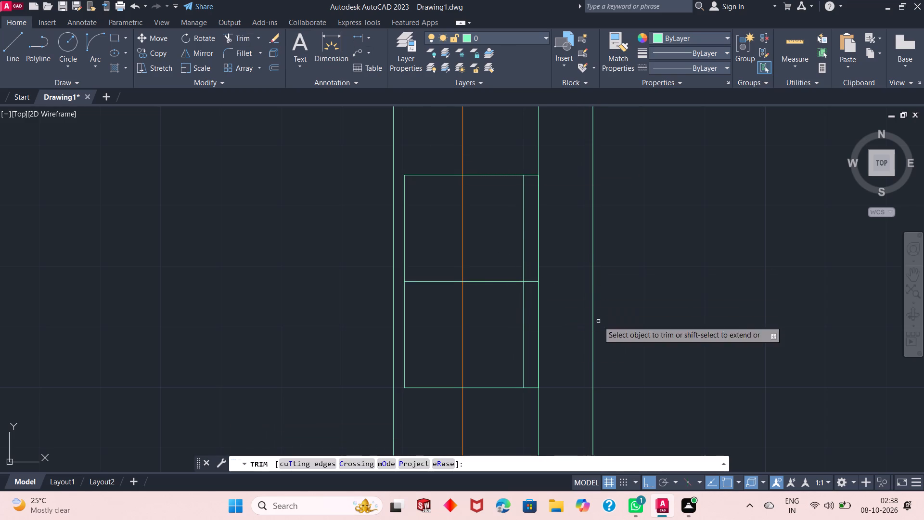
left_click(536, 283)
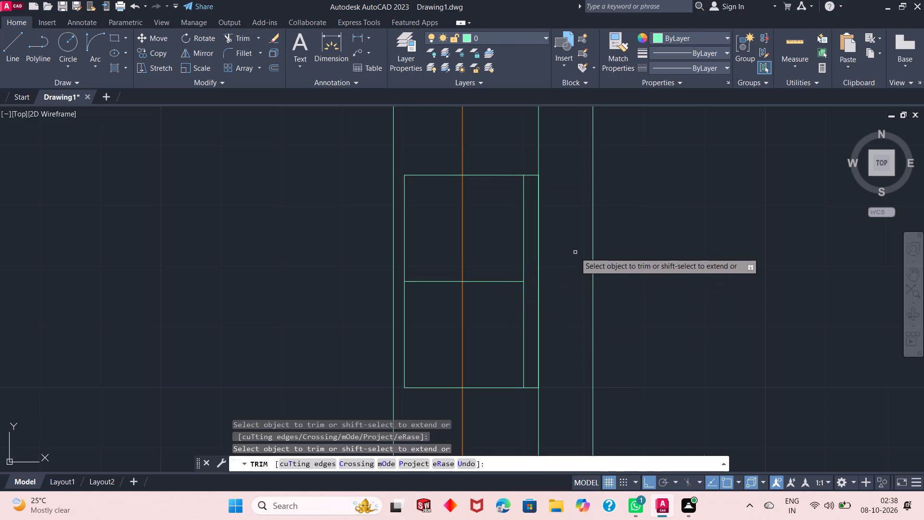
right_click(341, 242)
left_click(360, 251)
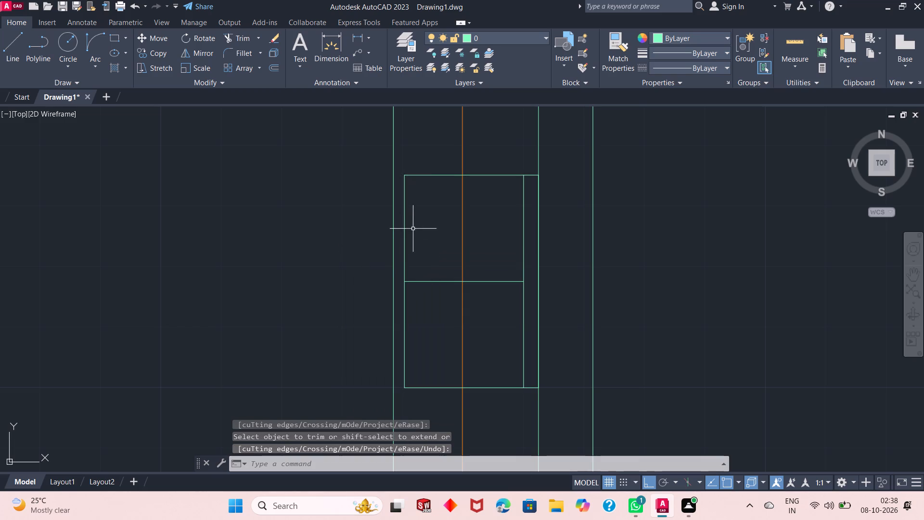
Fillet the rectangle's northwest and southwest corners with a 2" radius.
scroll(447, 256, "down", 2)
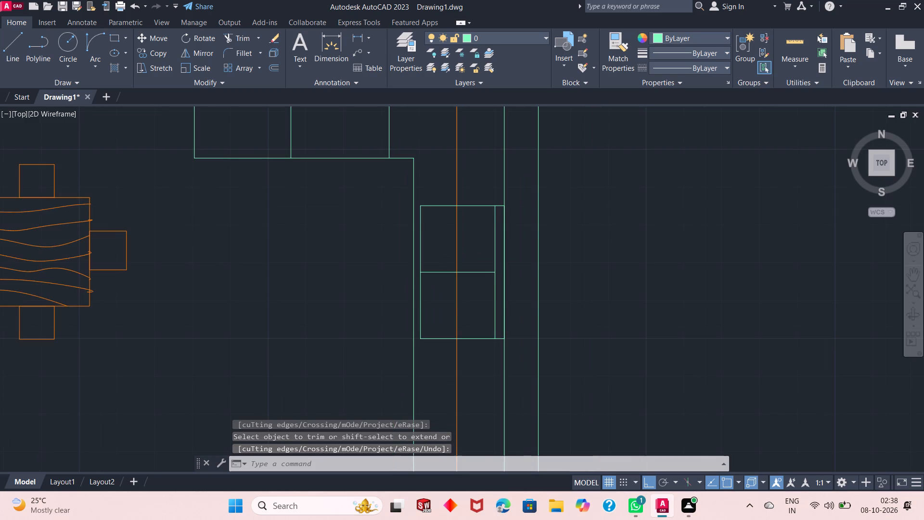
scroll(405, 219, "up", 1)
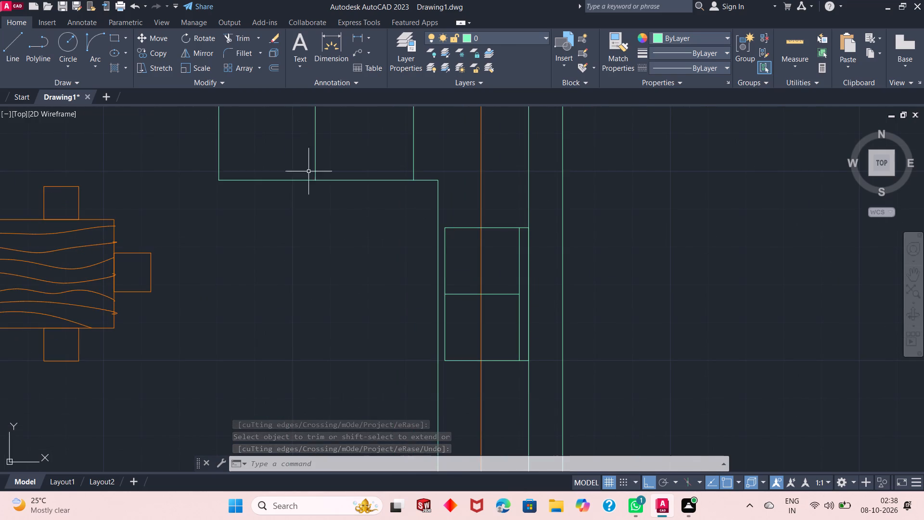
left_click(240, 47)
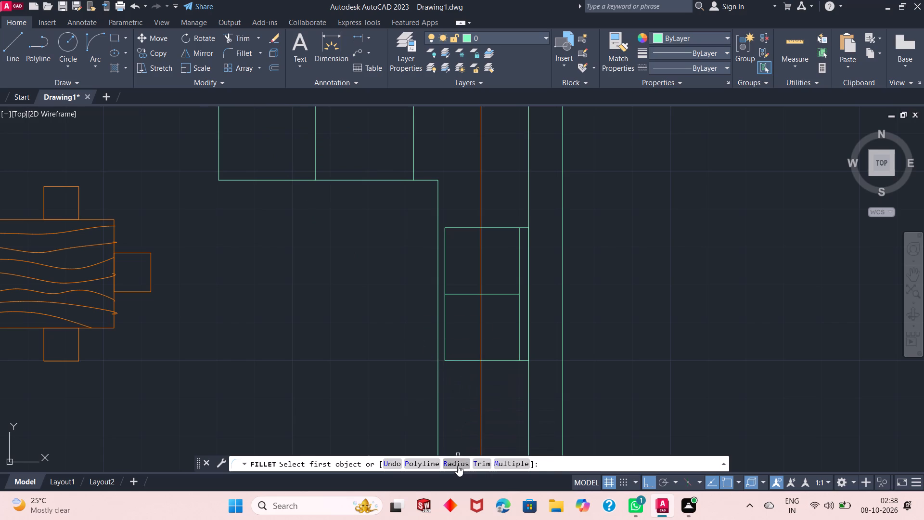
left_click(458, 466)
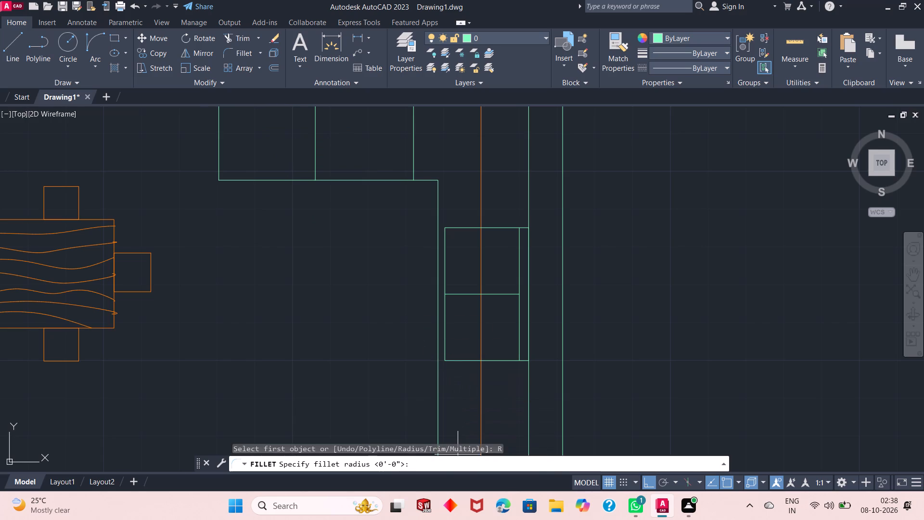
key("2")
key("Return")
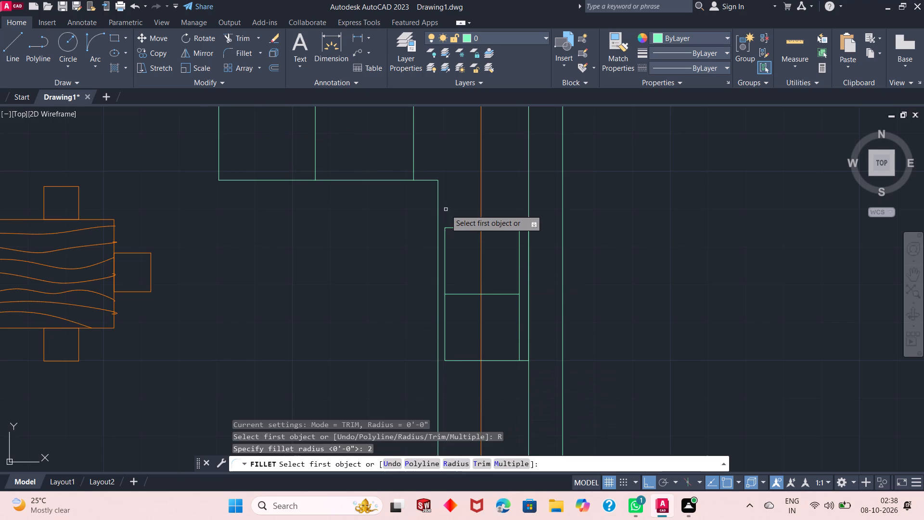
scroll(445, 231, "up", 3)
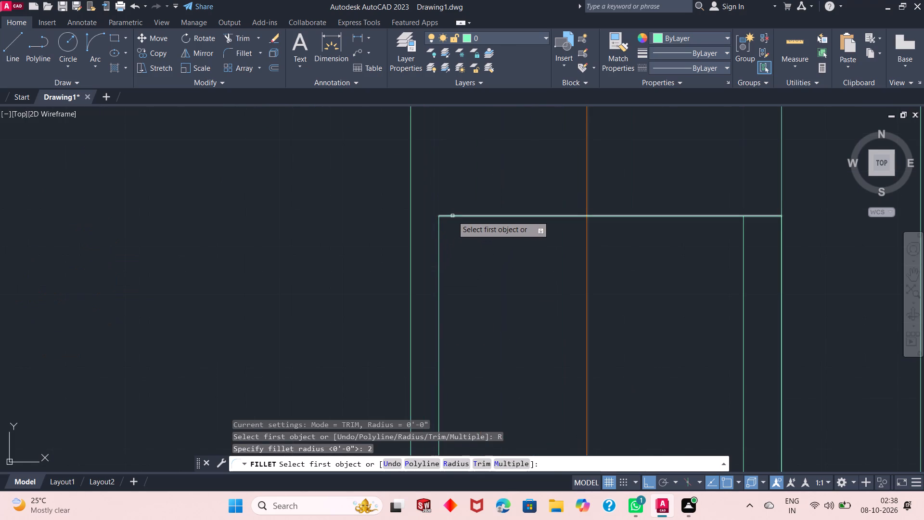
left_click(452, 216)
left_click(439, 243)
scroll(446, 179, "down", 2)
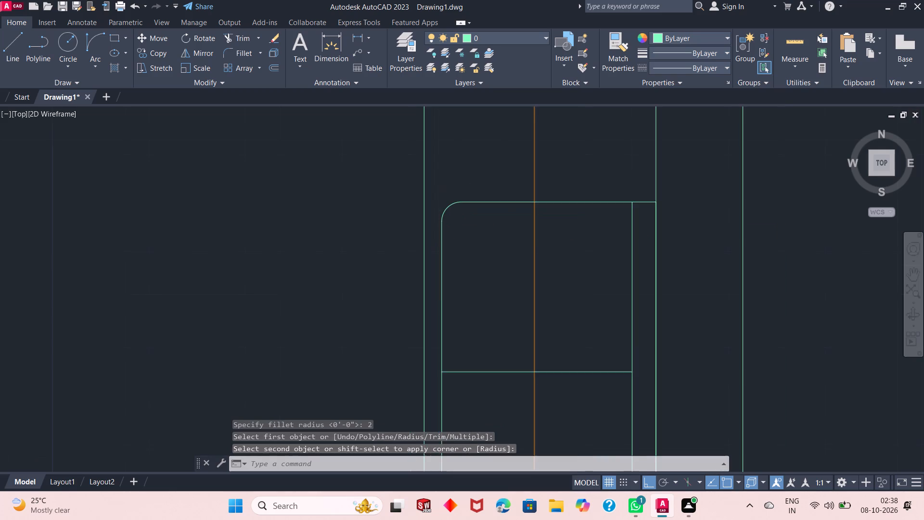
key("space")
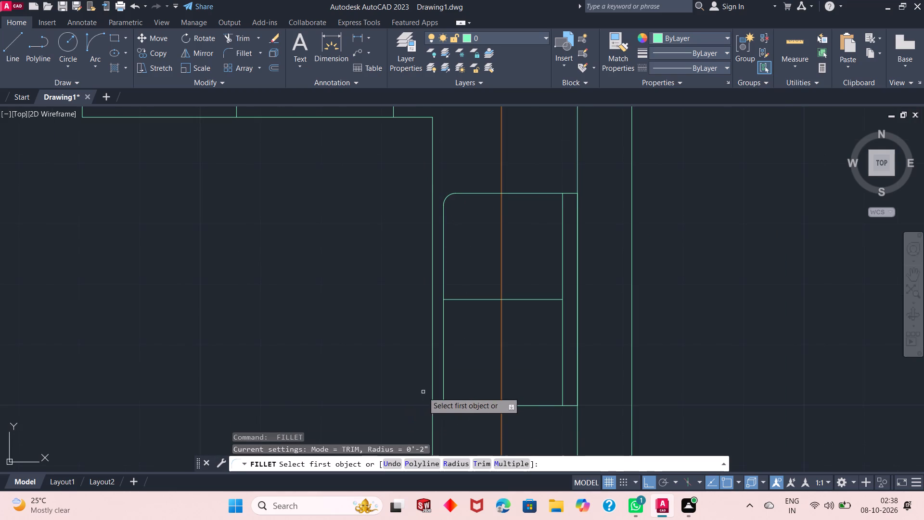
left_click(445, 368)
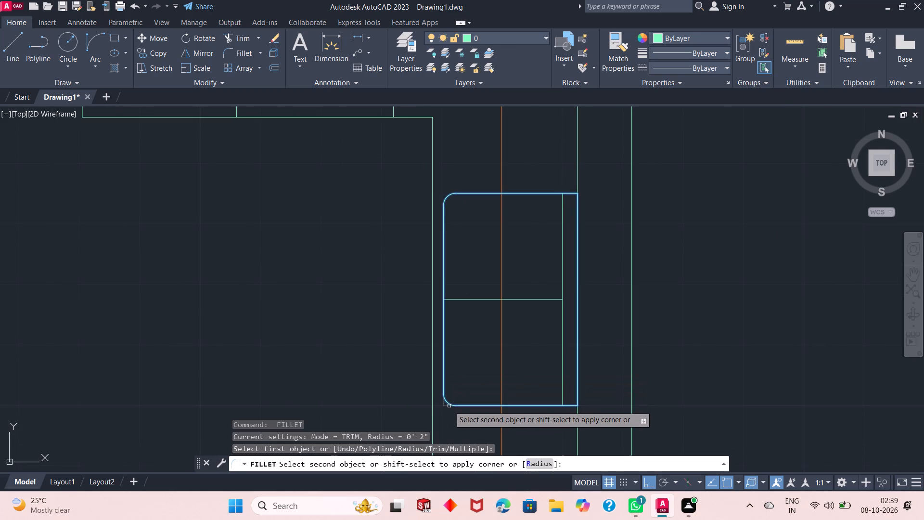
left_click(449, 406)
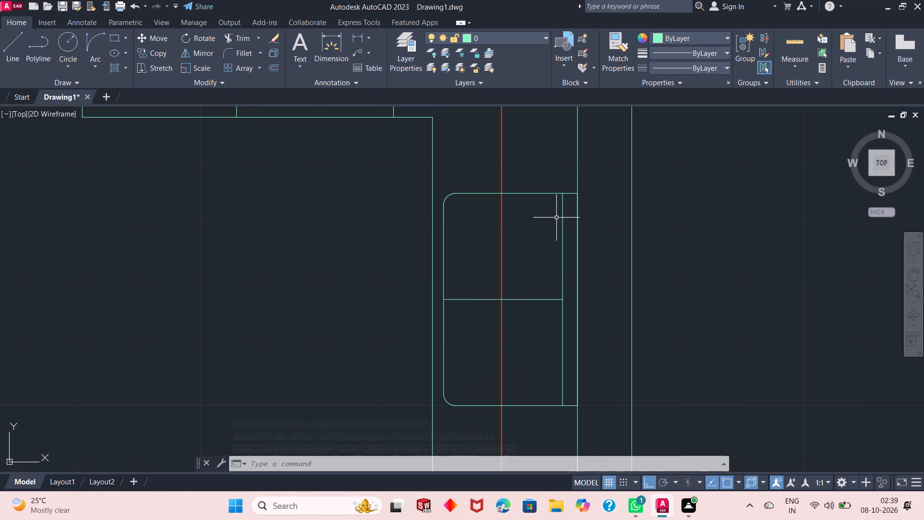
Fillet the corner between the rectangle's north edge and the inner north-south line with the 2" radius.
key("space")
scroll(567, 191, "up", 3)
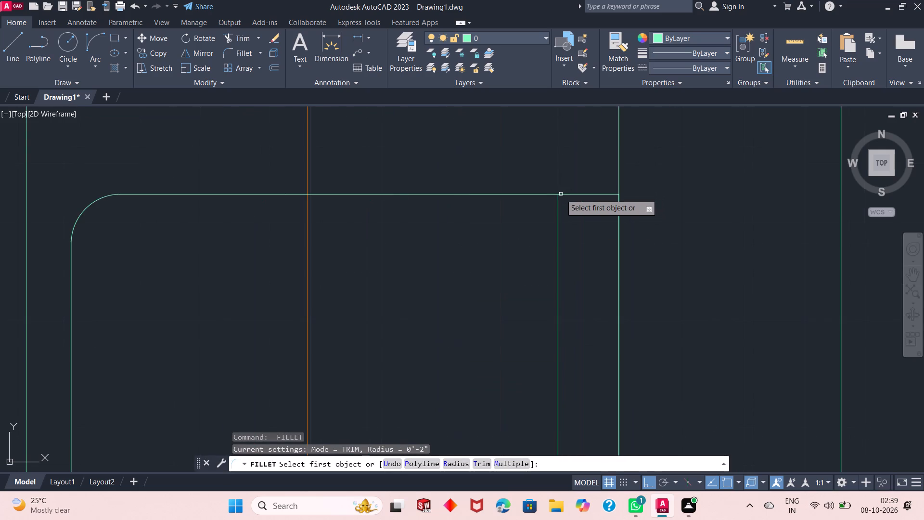
left_click(551, 194)
left_click(560, 222)
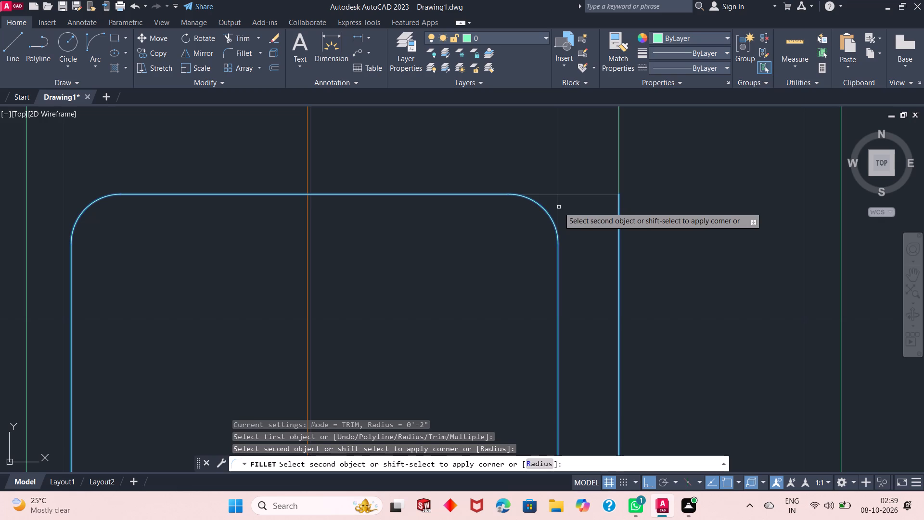
left_click(559, 207)
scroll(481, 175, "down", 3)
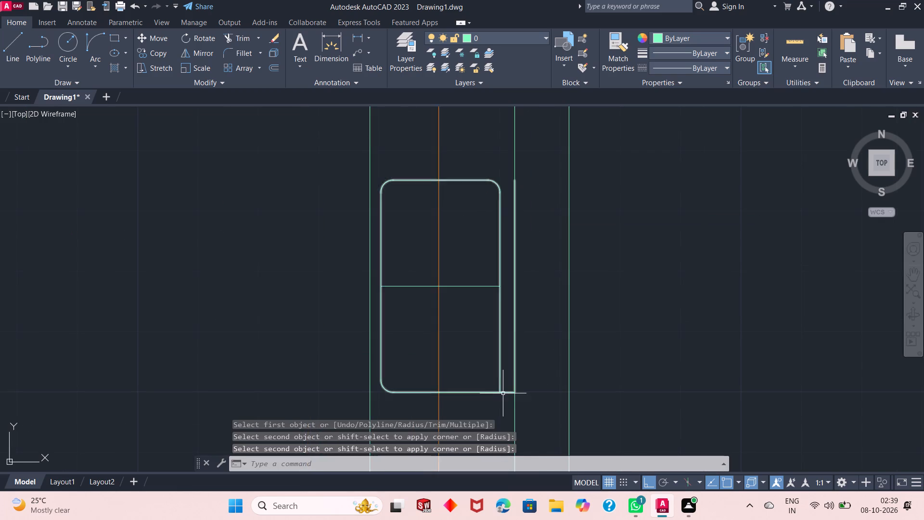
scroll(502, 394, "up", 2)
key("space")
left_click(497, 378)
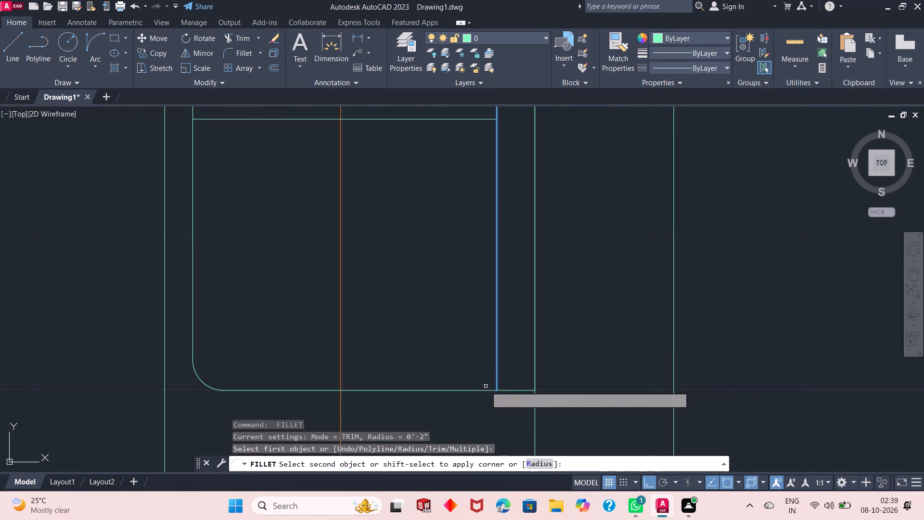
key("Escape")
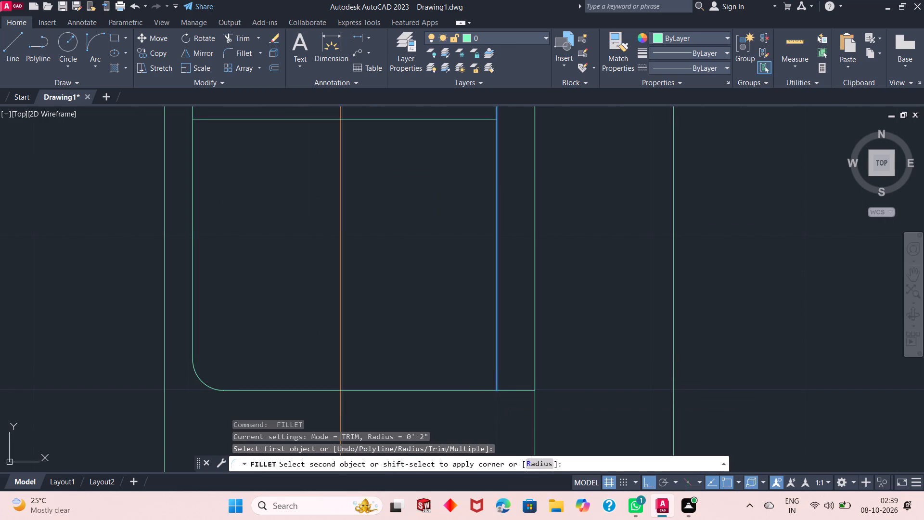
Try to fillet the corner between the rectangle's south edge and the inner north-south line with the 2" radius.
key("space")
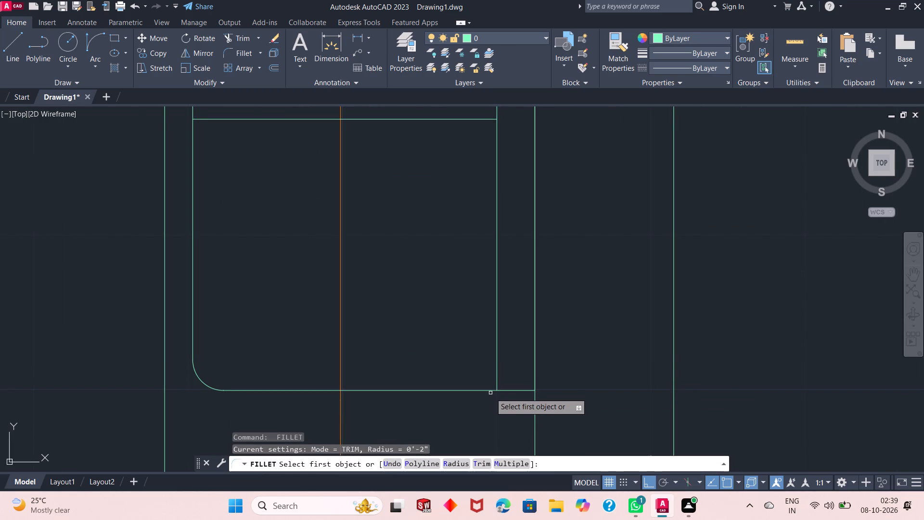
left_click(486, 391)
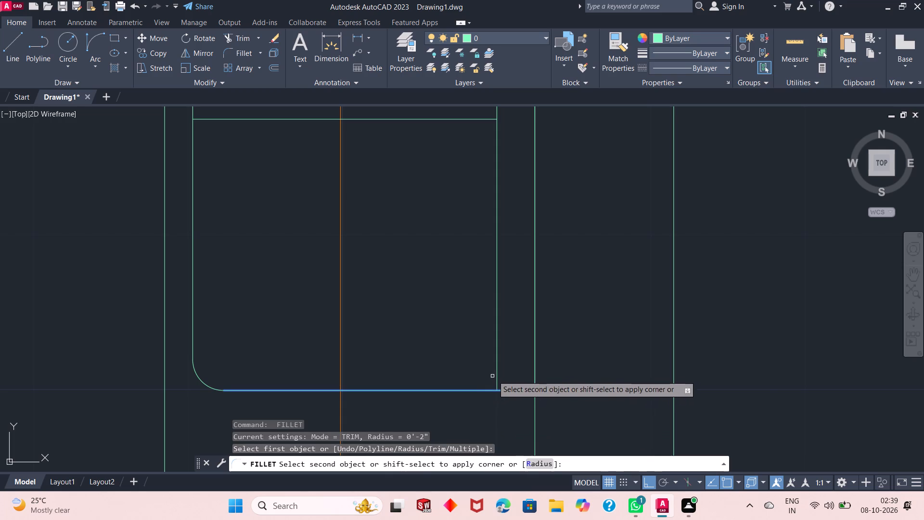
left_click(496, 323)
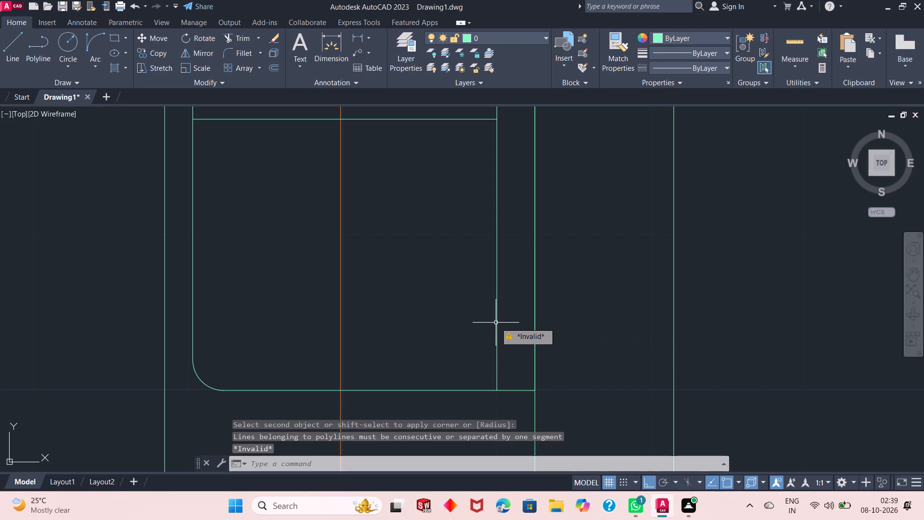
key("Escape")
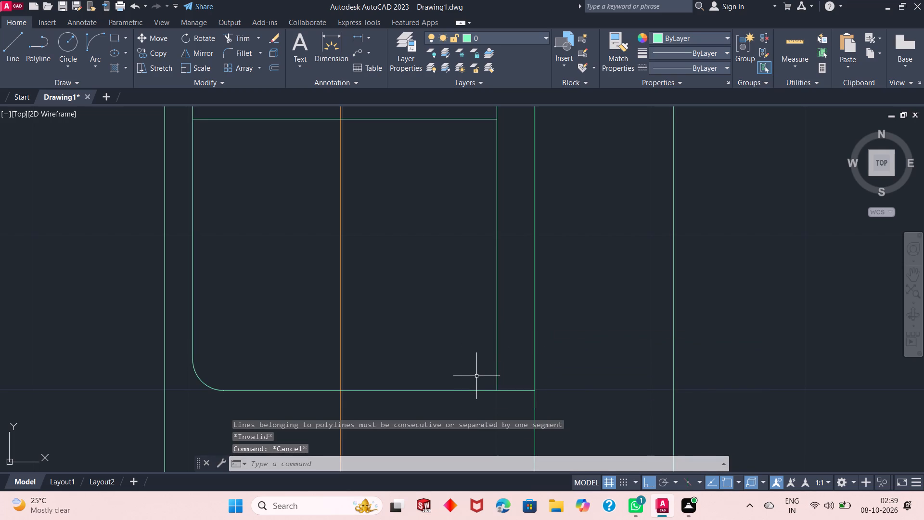
Undo the fillet between the rectangle's north edge and the inner north-south line.
key("ctrl+z")
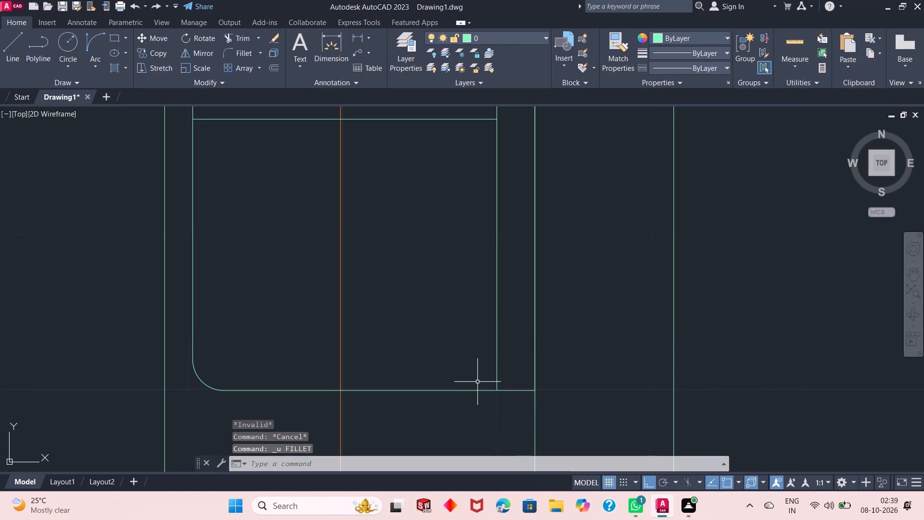
scroll(478, 383, "down", 2)
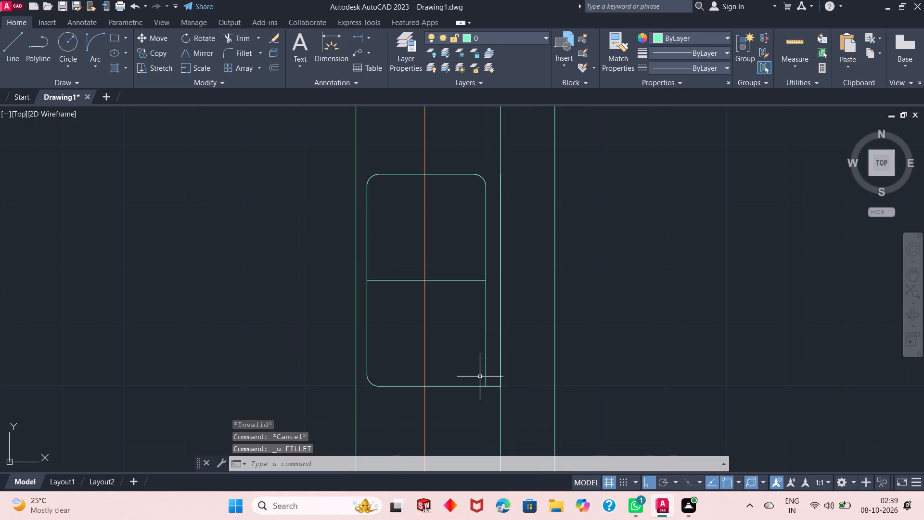
key("ctrl+z")
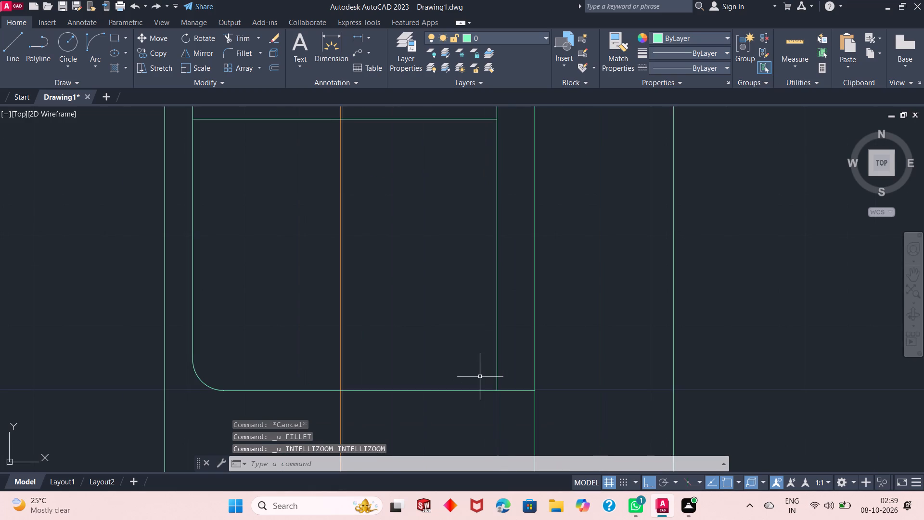
key("ctrl+z")
key("ctrl+z")
key("ctrl+z")
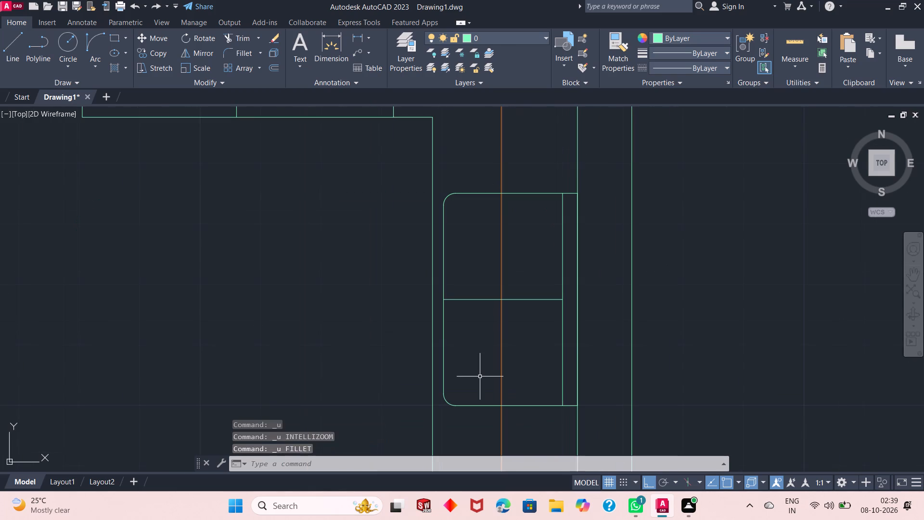
Draw a circle of about 2" radius in the middle of the divided fixture's north compartment.
scroll(474, 288, "down", 1)
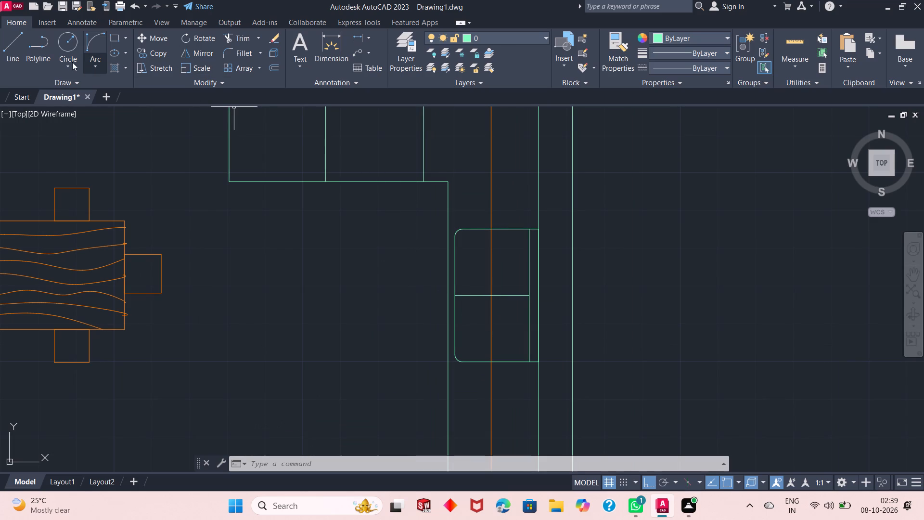
left_click(66, 48)
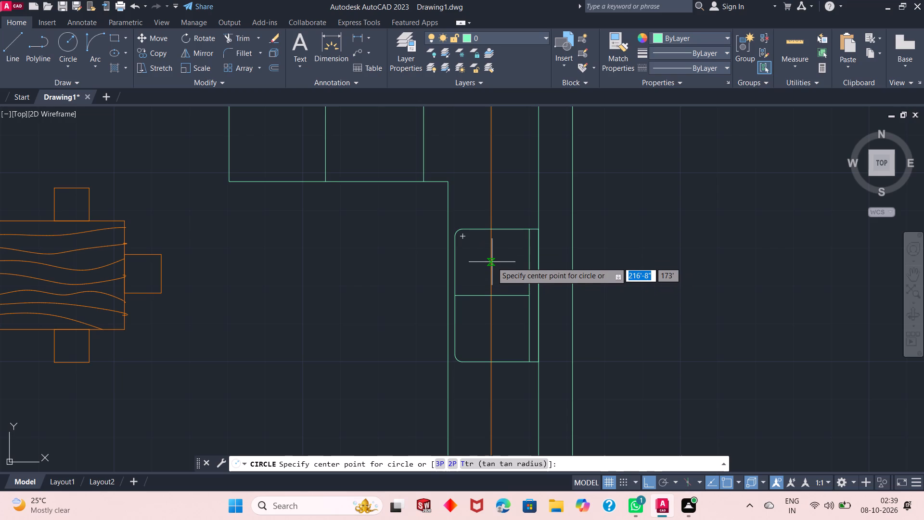
left_click(492, 262)
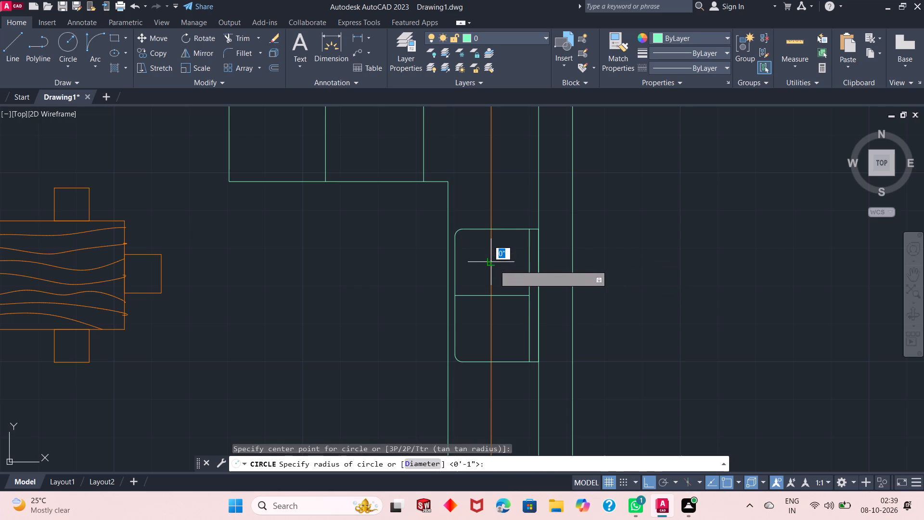
left_click(499, 268)
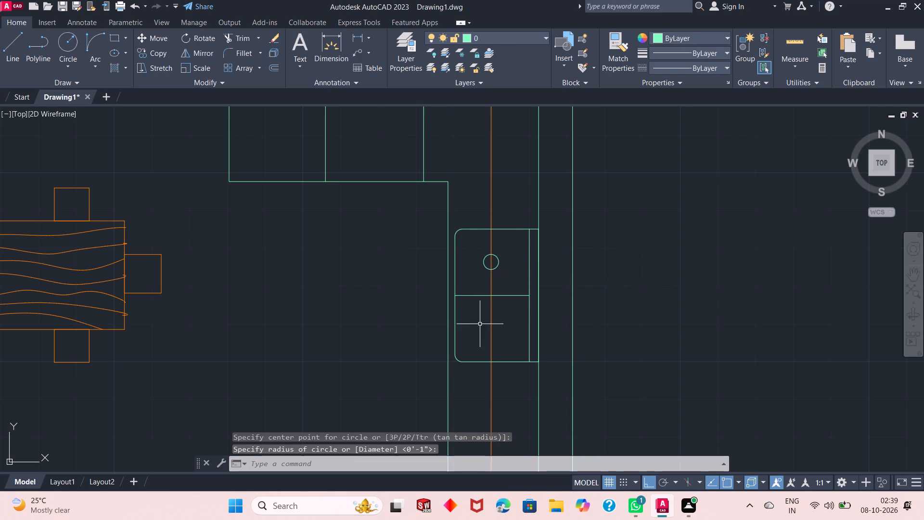
Copy the circle into the middle of the fixture's south compartment.
left_click(499, 264)
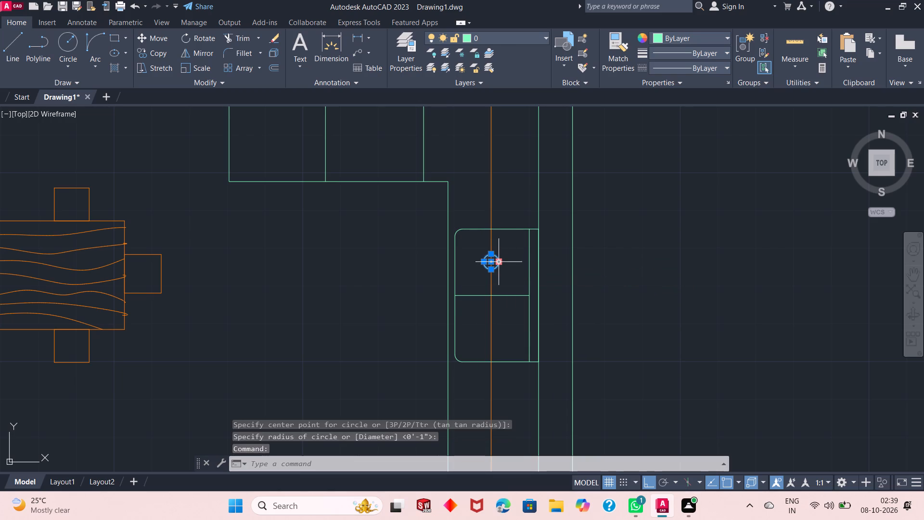
key("ctrl+c")
left_click(424, 296)
key("ctrl+v")
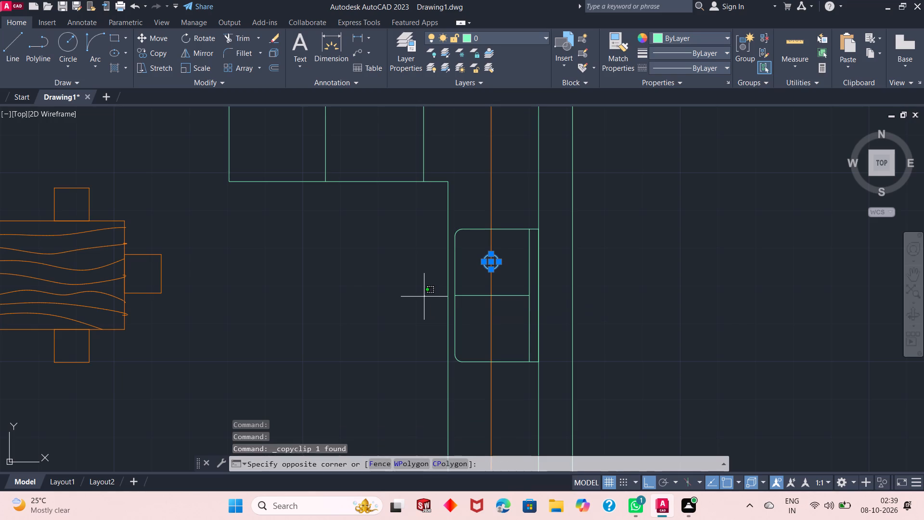
left_click(484, 331)
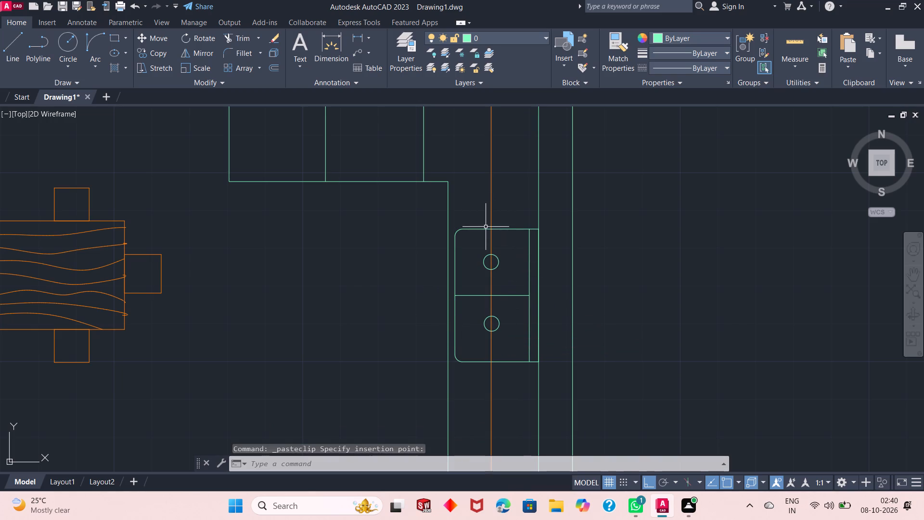
Draw a rectangle about 2'-1" wide across the full depth of the counter's south leg, near its west end.
scroll(348, 229, "down", 2)
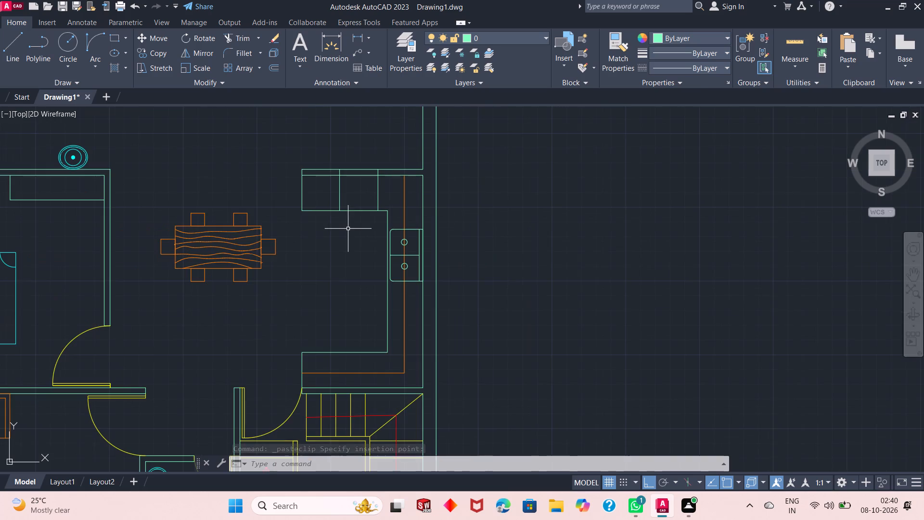
scroll(366, 382, "up", 2)
scroll(365, 349, "down", 1)
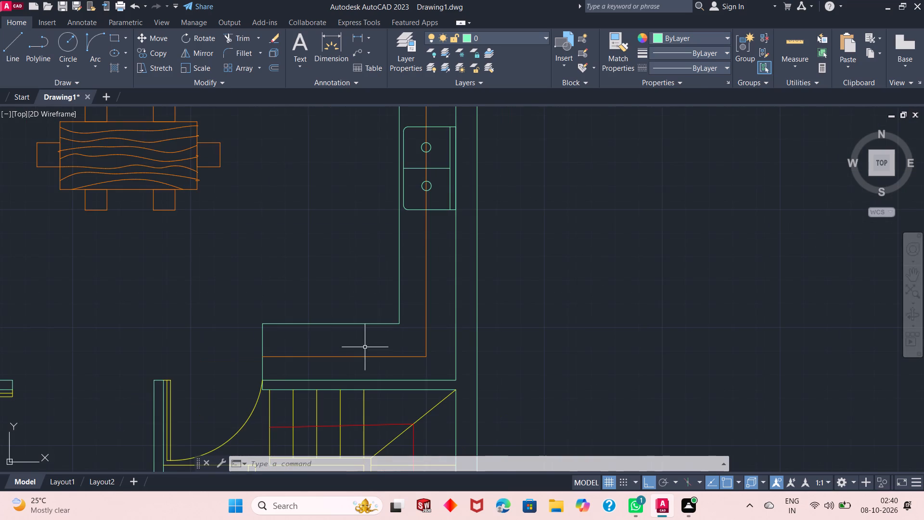
left_click(110, 41)
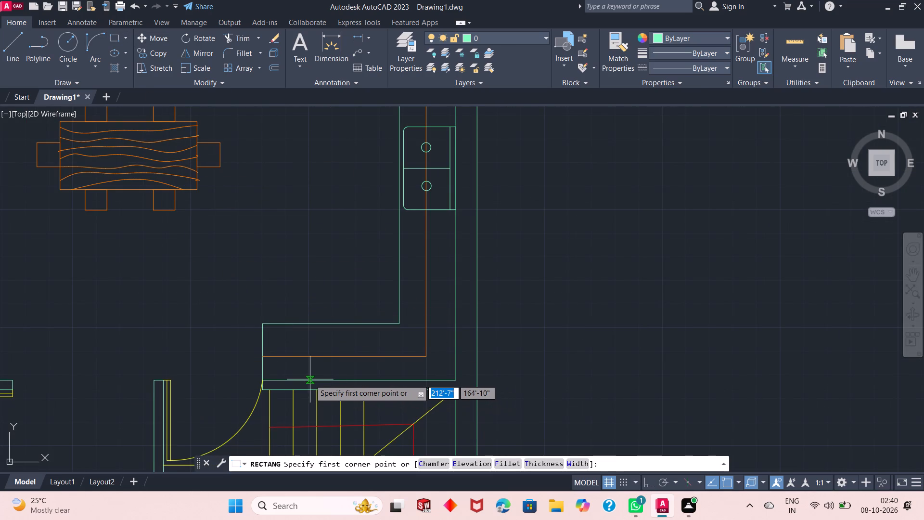
left_click(359, 377)
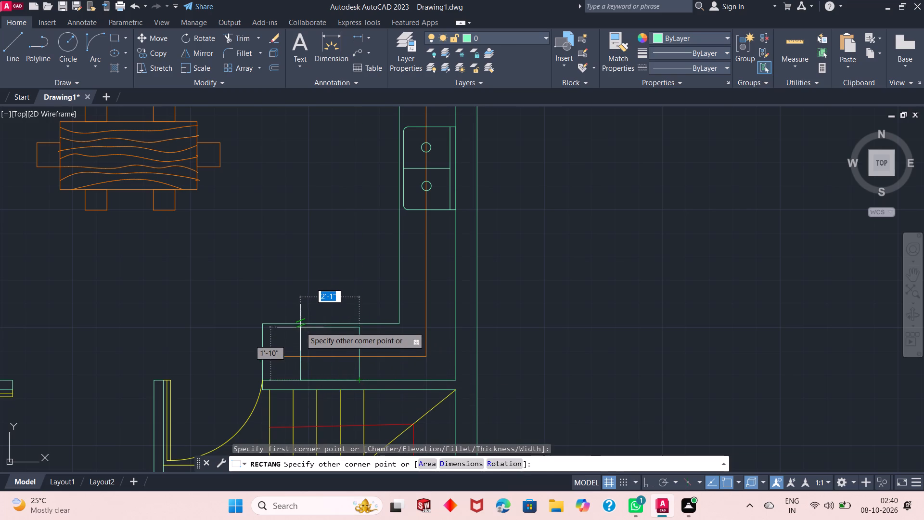
left_click(299, 324)
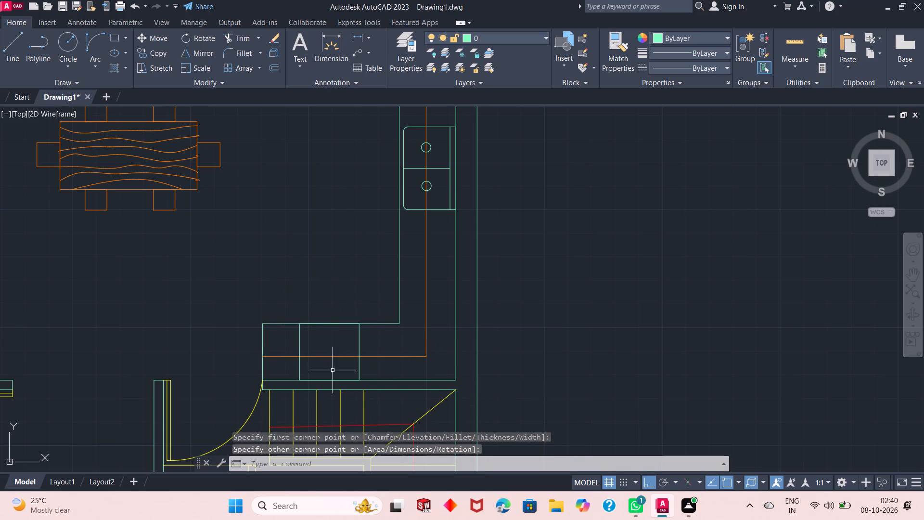
Draw a small burner circle in the northwest quarter of the new rectangle on the counter's south leg.
scroll(320, 337, "down", 1)
scroll(320, 337, "up", 2)
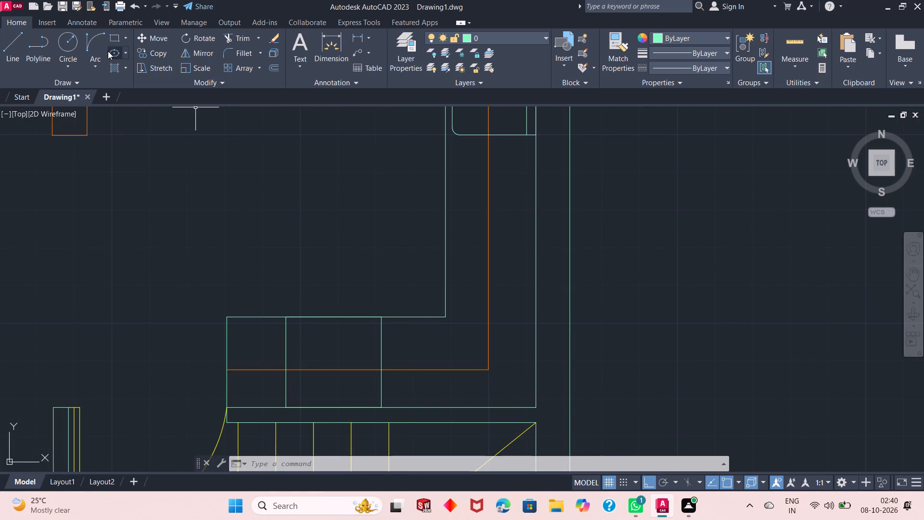
left_click(68, 49)
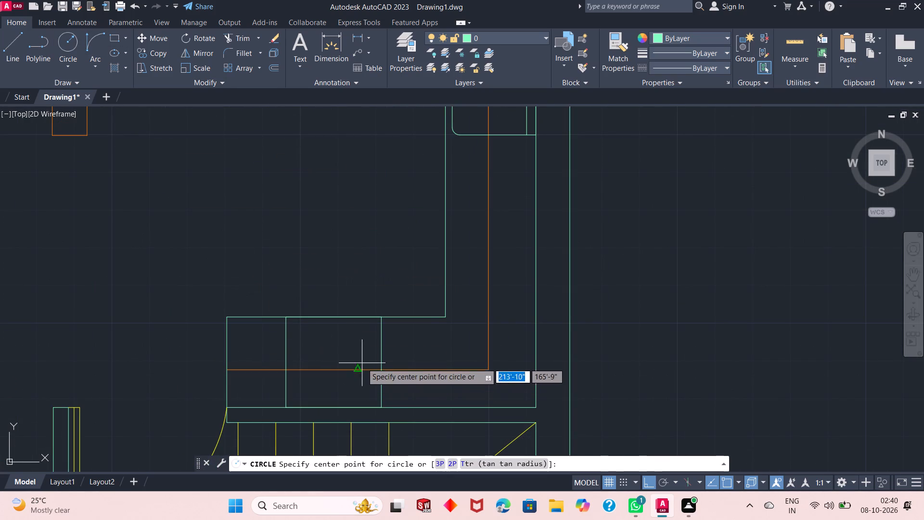
left_click(311, 344)
left_click(312, 356)
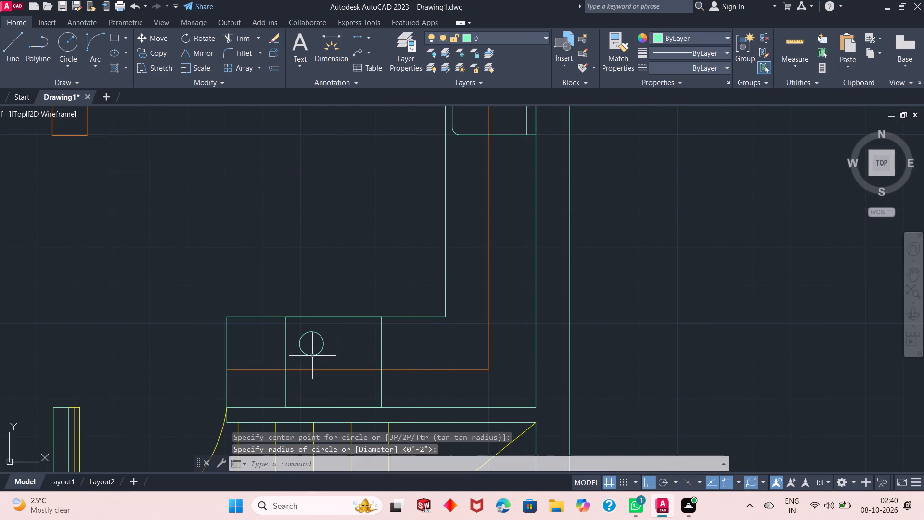
Copy the burner circle into the northeast, southwest and southeast quarters of the rectangle.
left_click(315, 354)
key("ctrl+c")
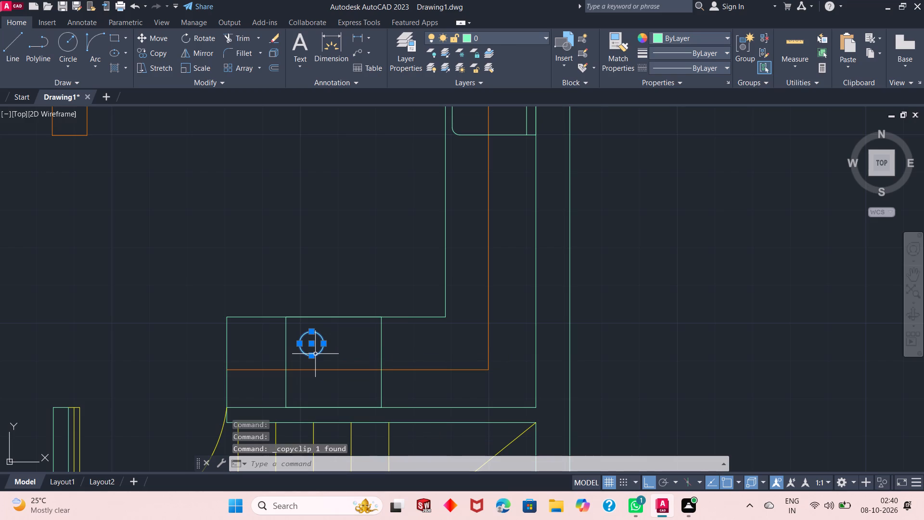
left_click(346, 347)
key("ctrl+v")
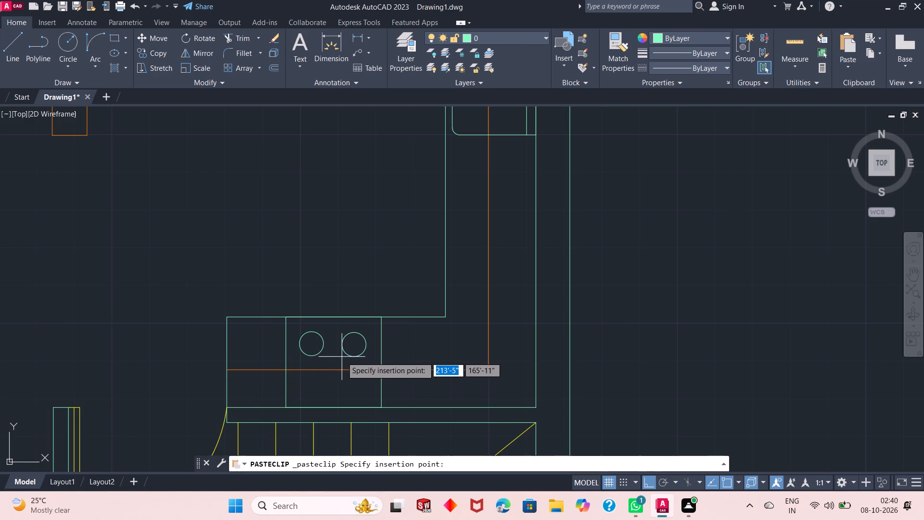
left_click(342, 355)
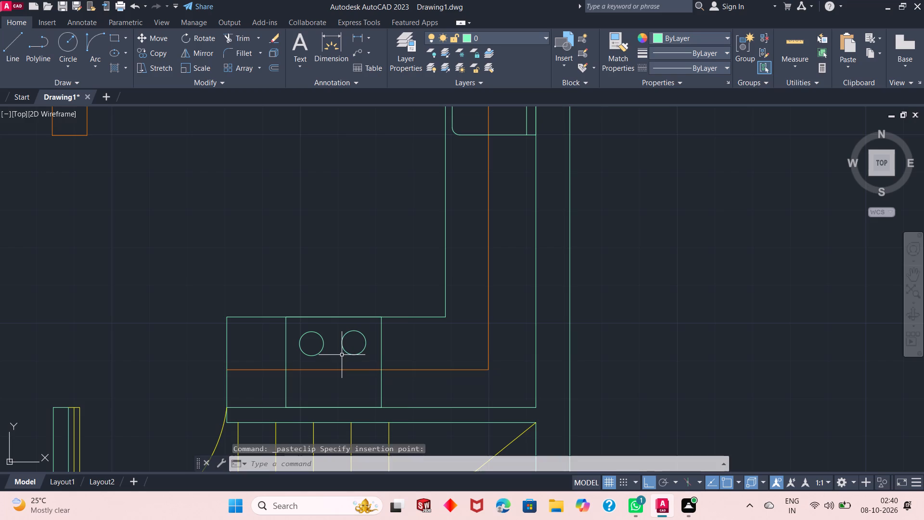
left_click(288, 388, "ctrl")
key("ctrl+v")
left_click(301, 399)
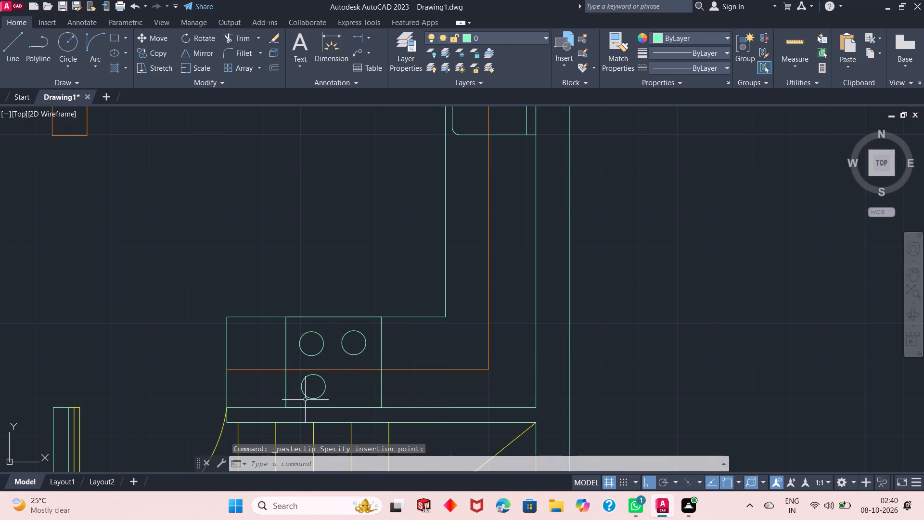
key("ctrl+v")
left_click(339, 400)
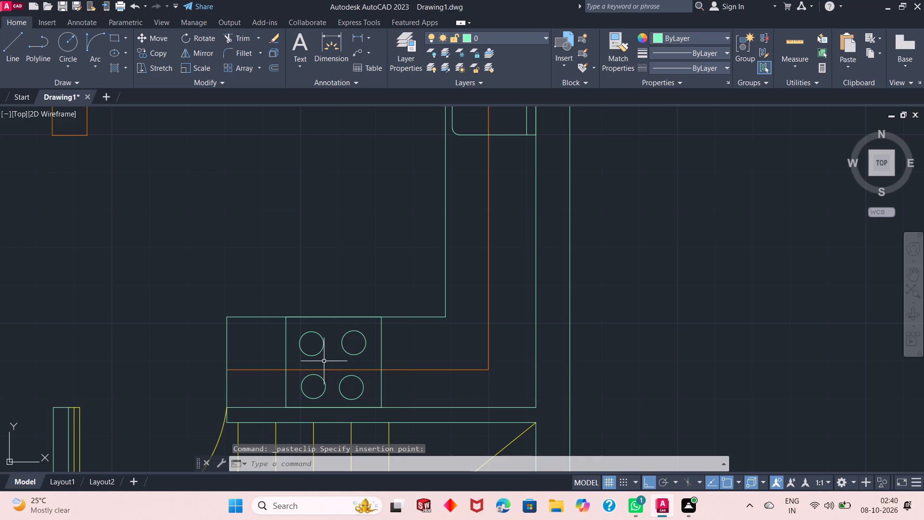
Hatch the four burner circles of the hob with a solid fill in black, colour 0,0,0.
scroll(323, 359, "down", 1)
type("h")
key("space")
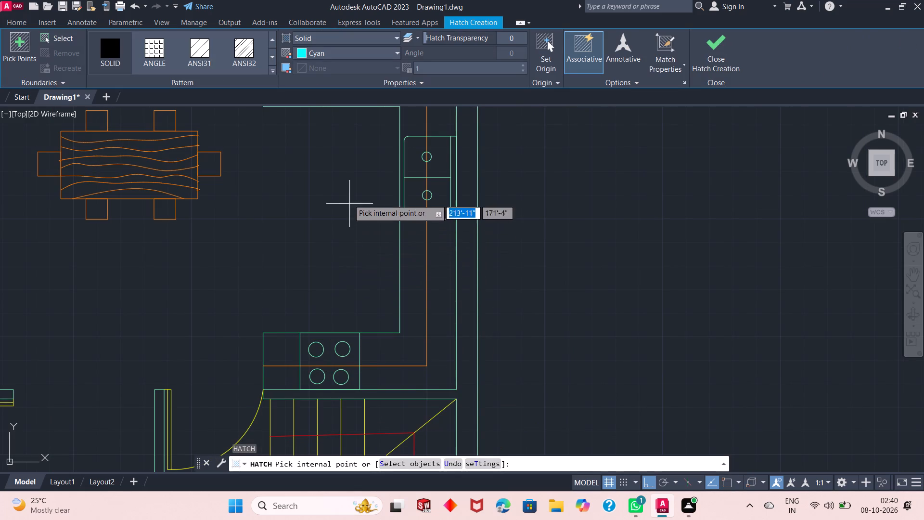
left_click(110, 48)
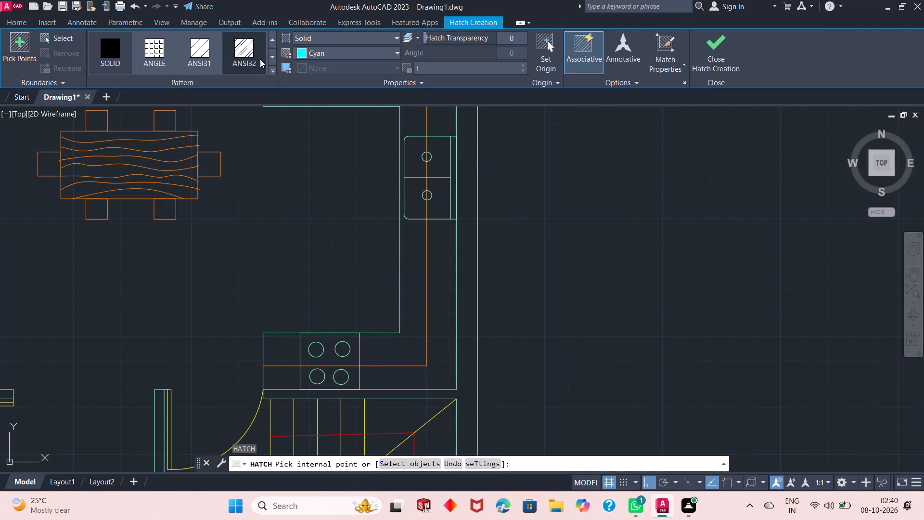
left_click(323, 57)
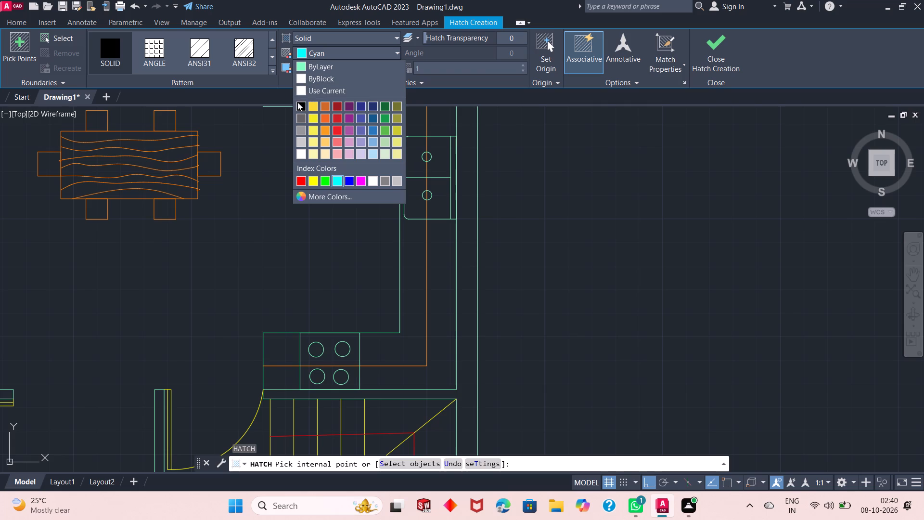
left_click(301, 107)
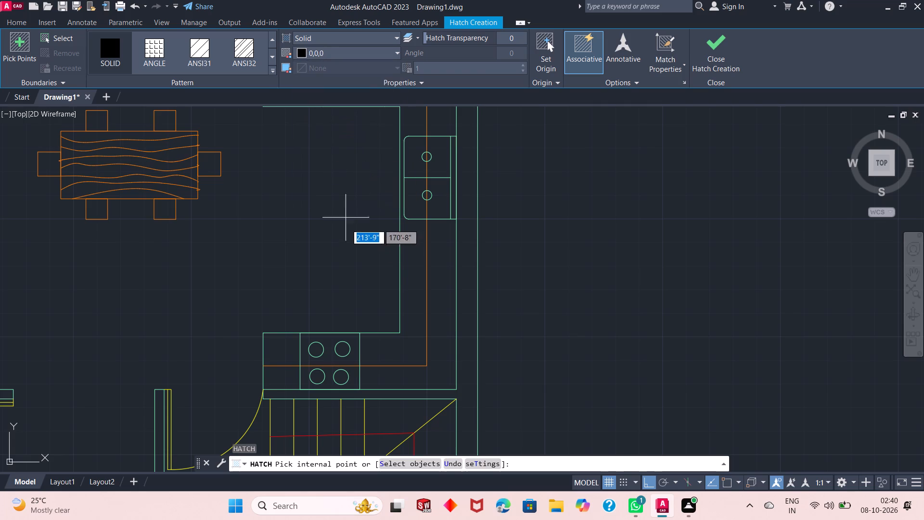
left_click(340, 347)
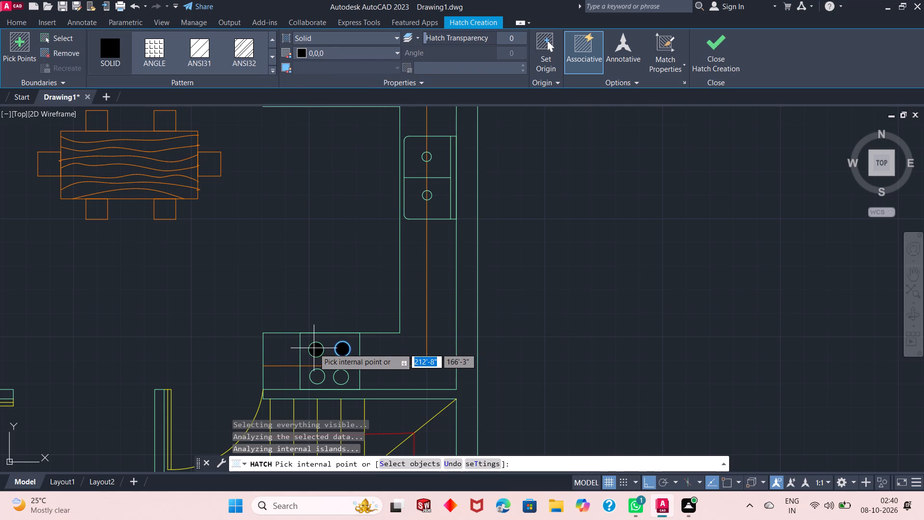
left_click(314, 348)
left_click(318, 375)
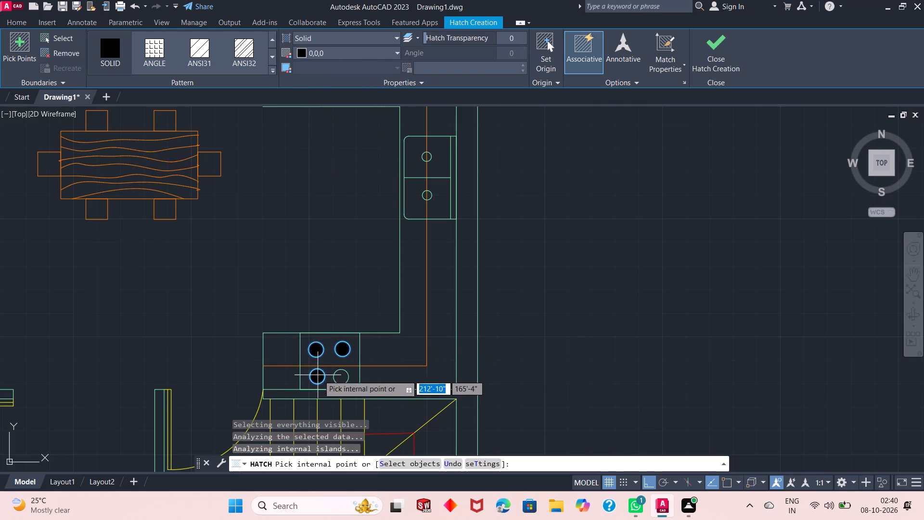
left_click(340, 377)
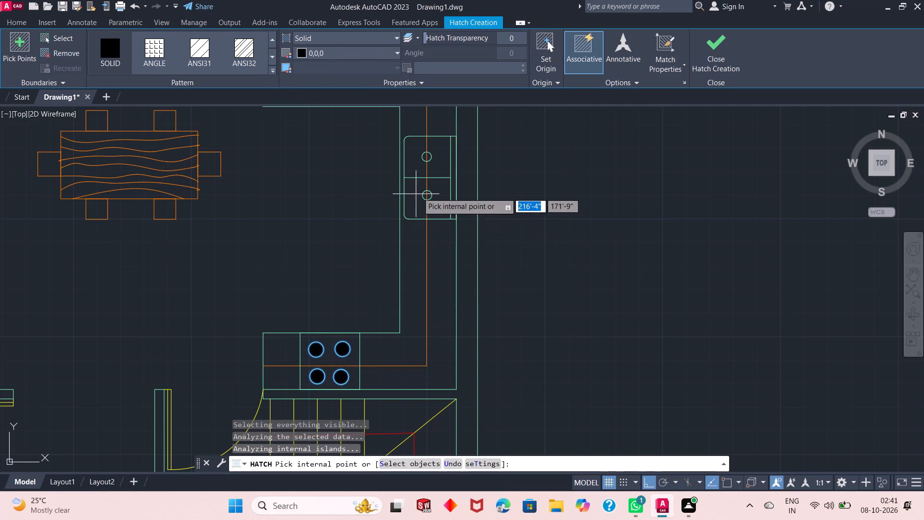
Fill both halves of the two drain circles in the kitchen sink with the same solid black hatch.
scroll(424, 163, "up", 3)
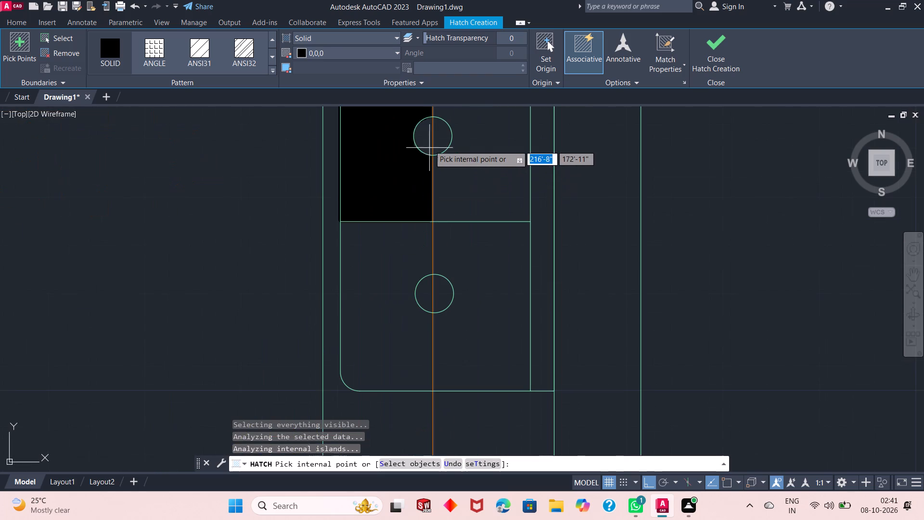
left_click(423, 135)
left_click(450, 134)
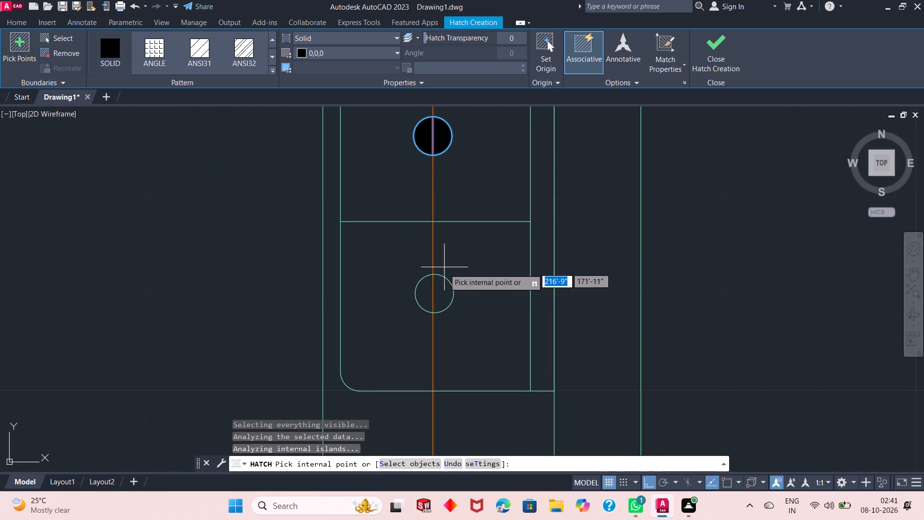
left_click(443, 286)
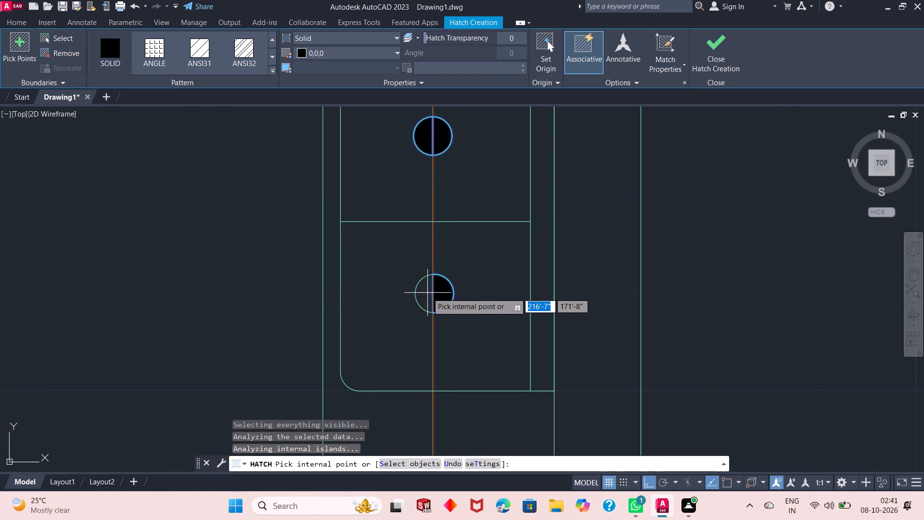
left_click(427, 293)
left_click(708, 53)
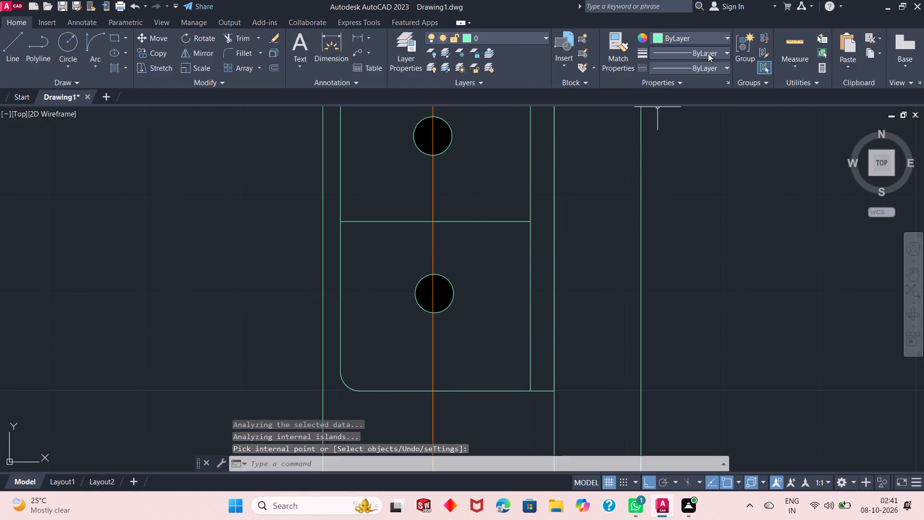
On Layer6, draw a rectangle about 7" by 4'-6" against the east wall of the bedroom northwest of the dining area, opposite the bed.
scroll(385, 244, "down", 1)
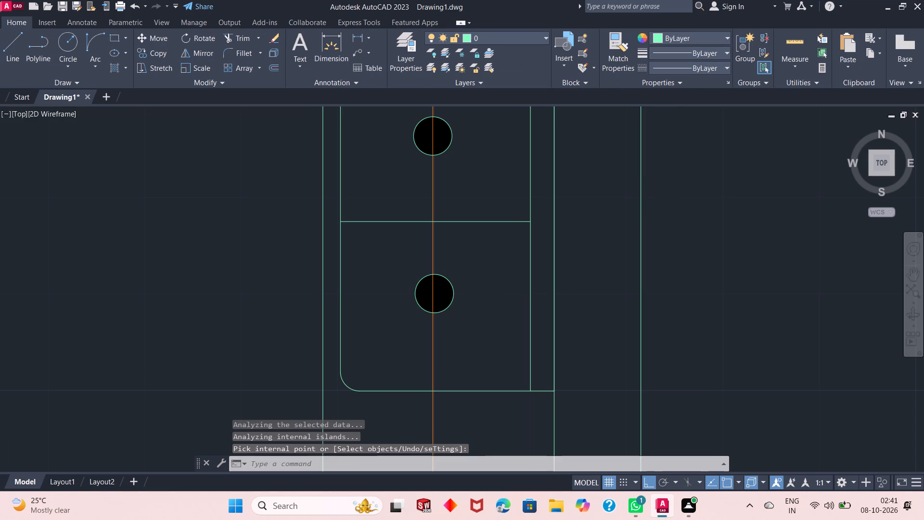
scroll(385, 244, "down", 4)
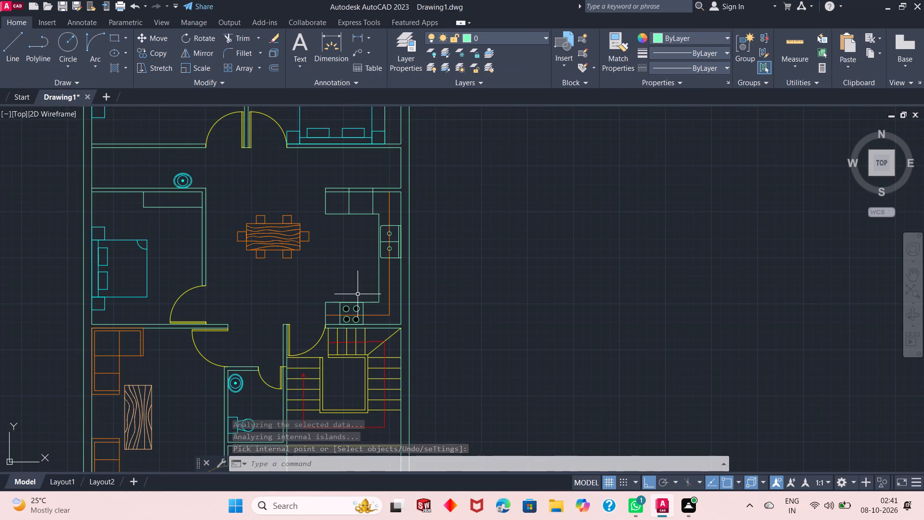
scroll(368, 266, "down", 1)
scroll(358, 300, "up", 1)
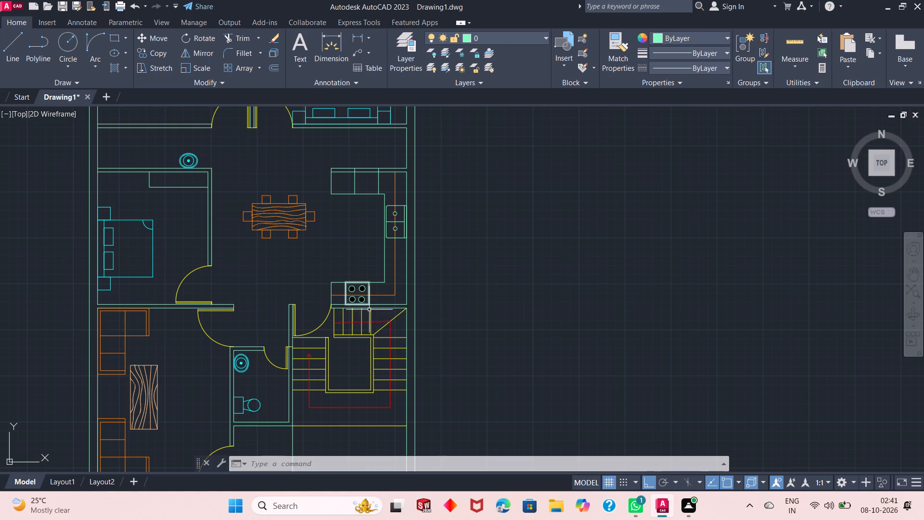
scroll(385, 315, "down", 2)
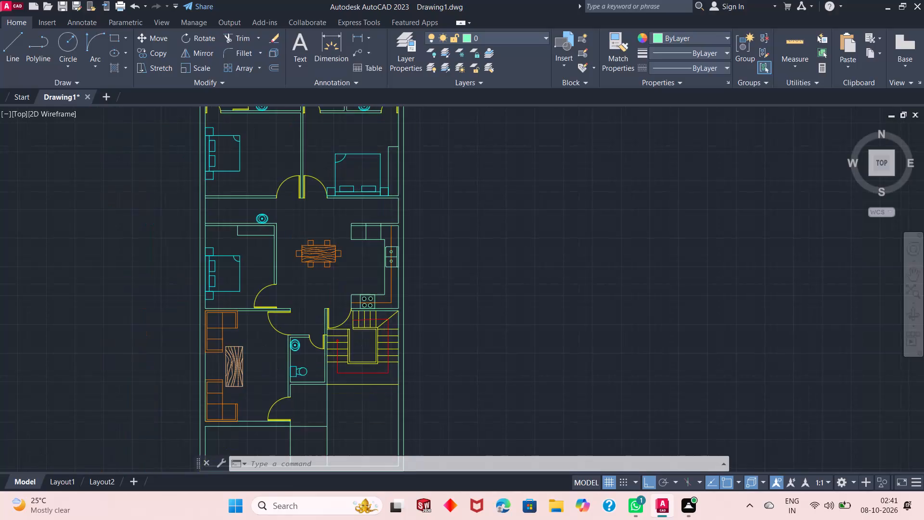
scroll(320, 205, "up", 4)
scroll(316, 227, "down", 1)
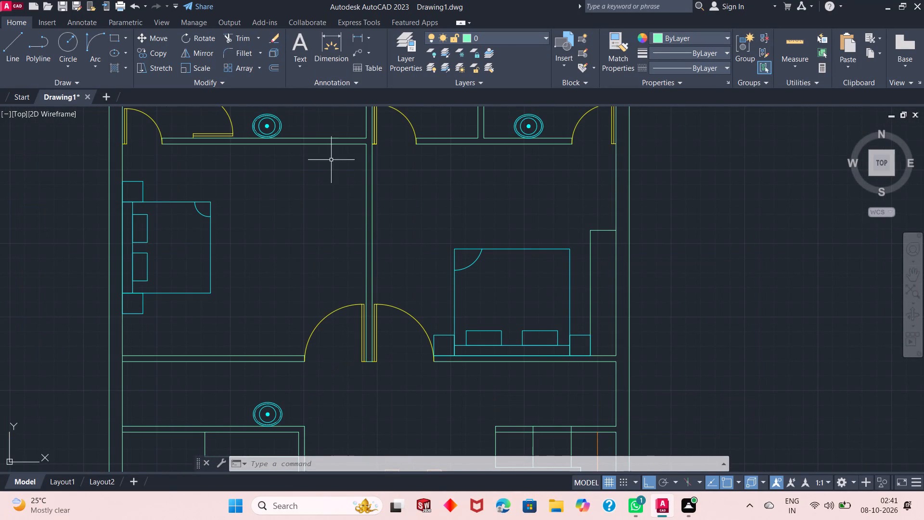
scroll(334, 156, "up", 1)
left_click(513, 36)
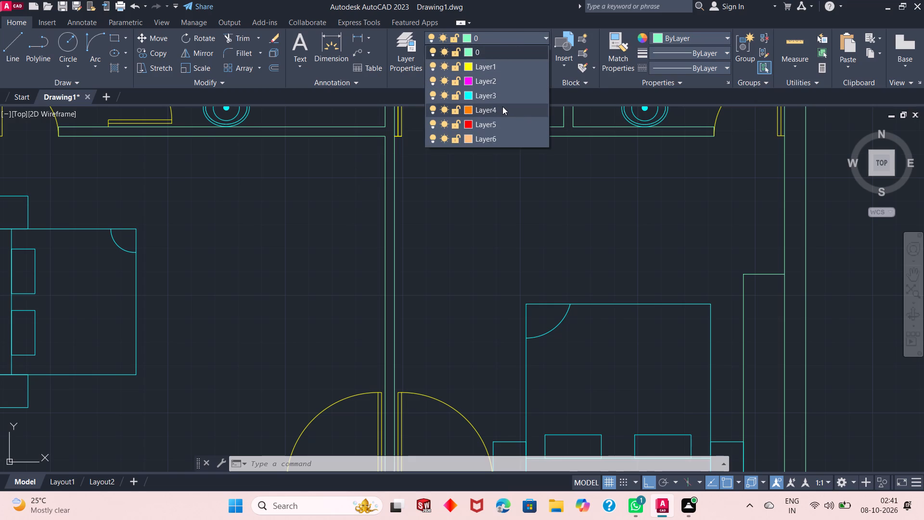
left_click(502, 95)
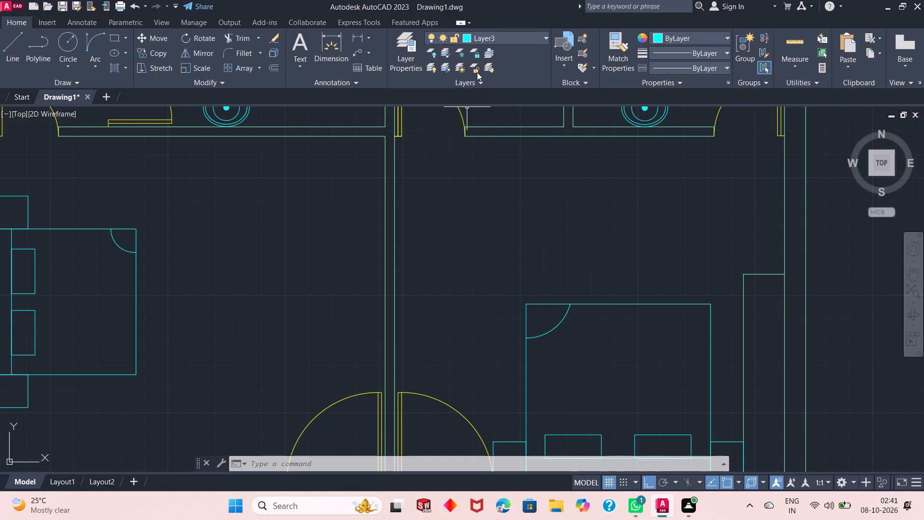
left_click(513, 36)
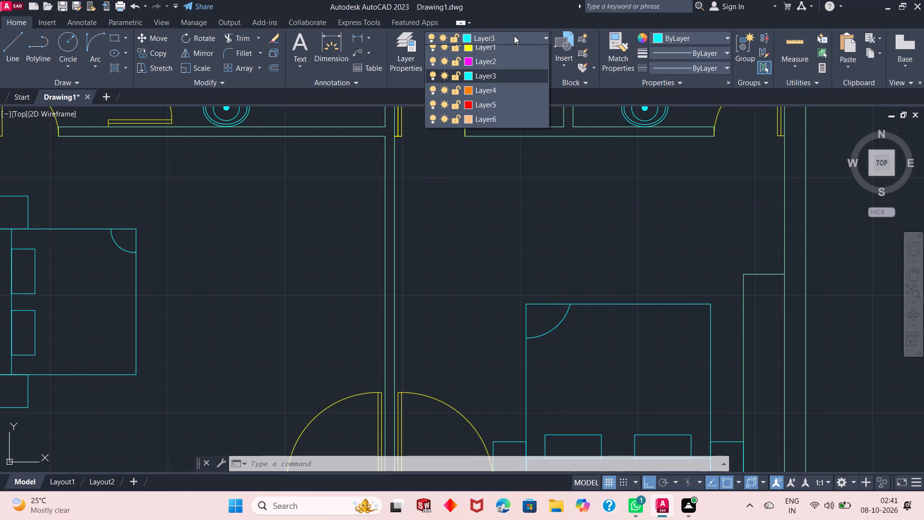
left_click(510, 141)
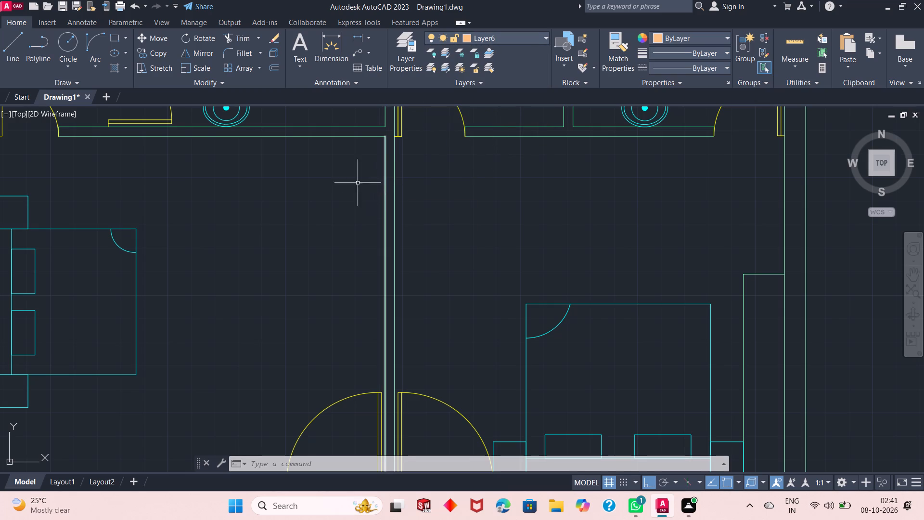
left_click(112, 34)
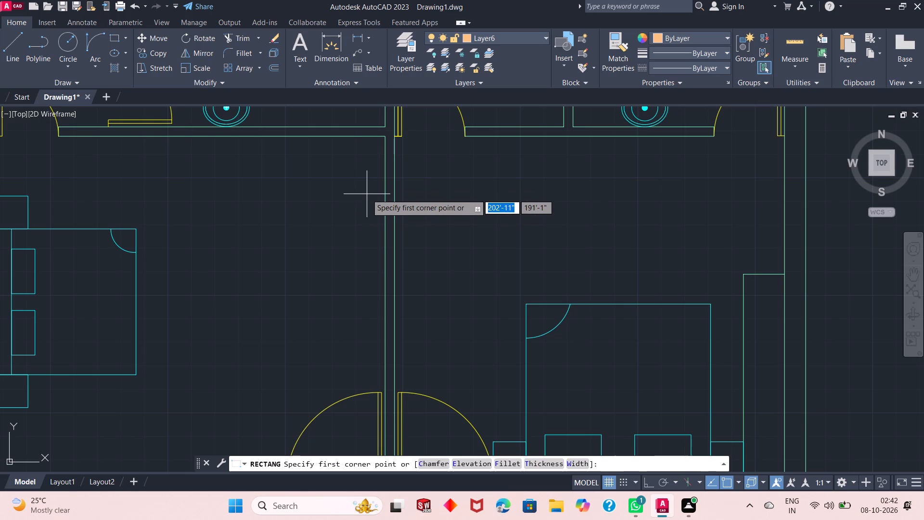
left_click(383, 214)
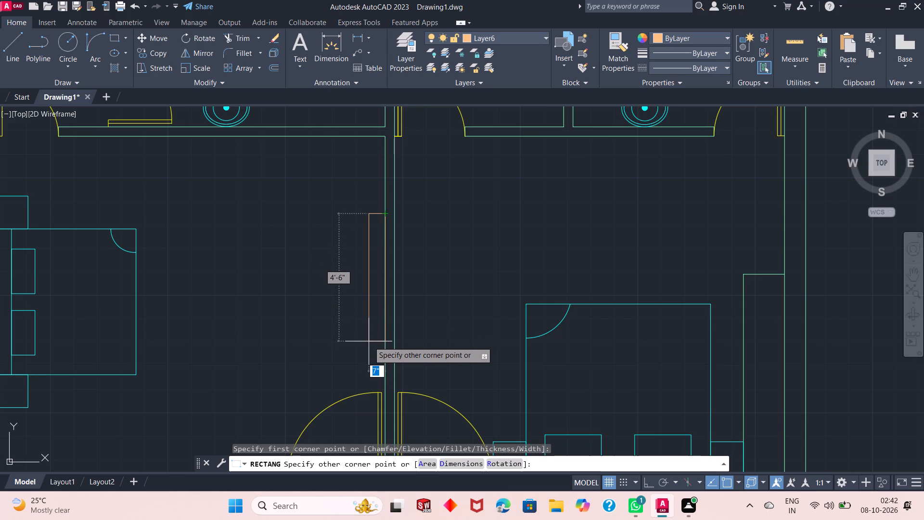
left_click(369, 342)
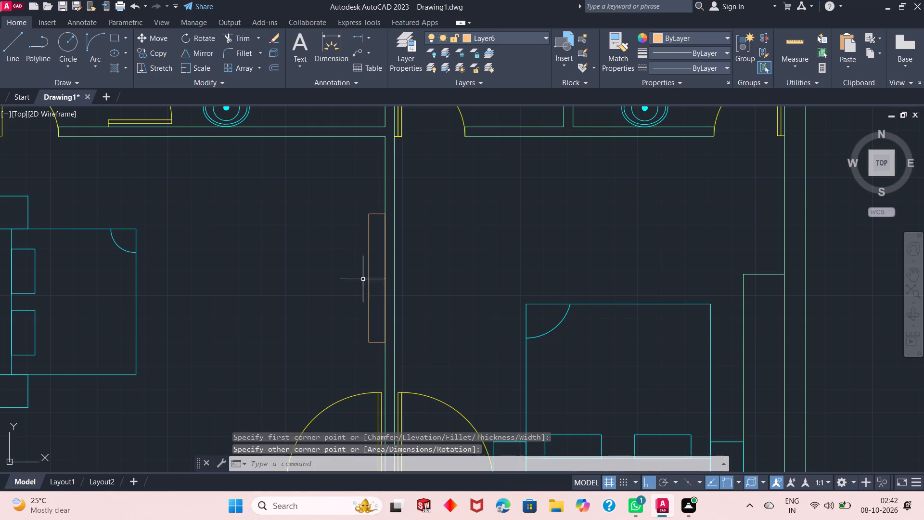
Draw a rectangle about 7" by 4'-2" against the east wall of the bedroom beside the dining area, just north of its door.
scroll(317, 246, "up", 1)
scroll(309, 206, "down", 5)
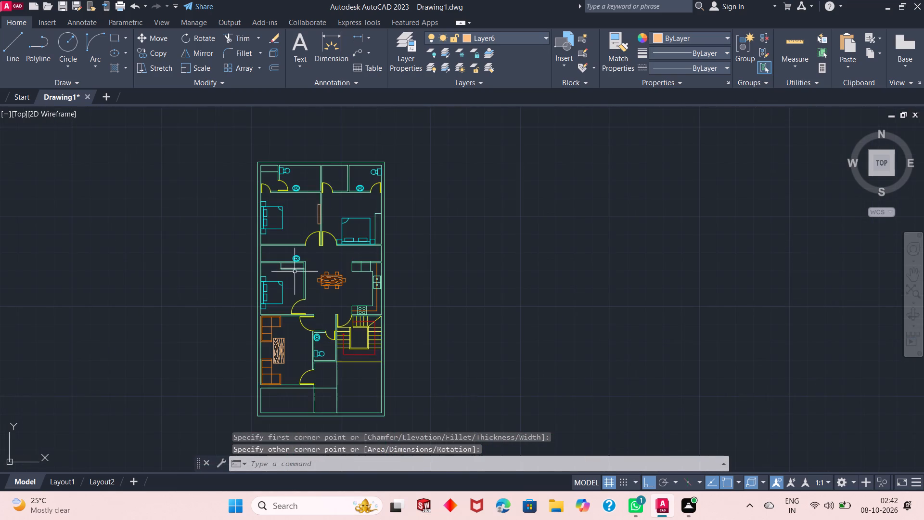
scroll(289, 298, "up", 2)
key("space")
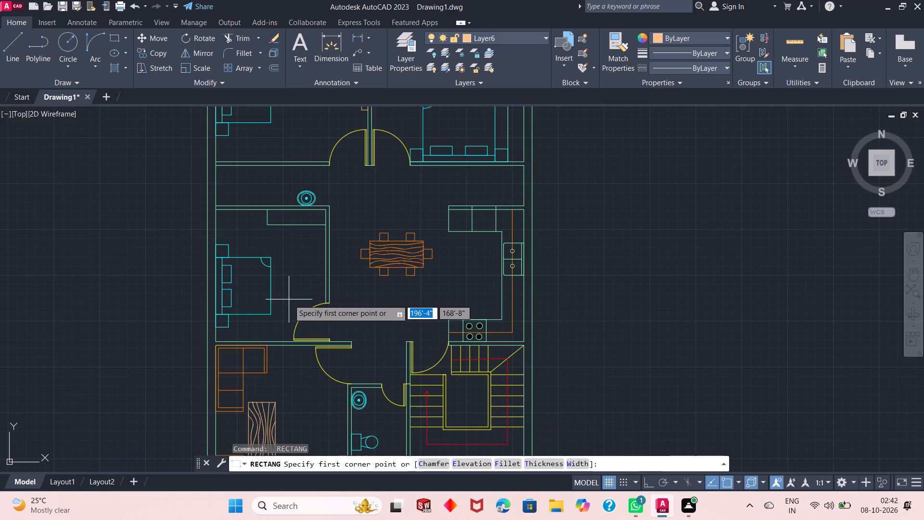
scroll(304, 277, "up", 2)
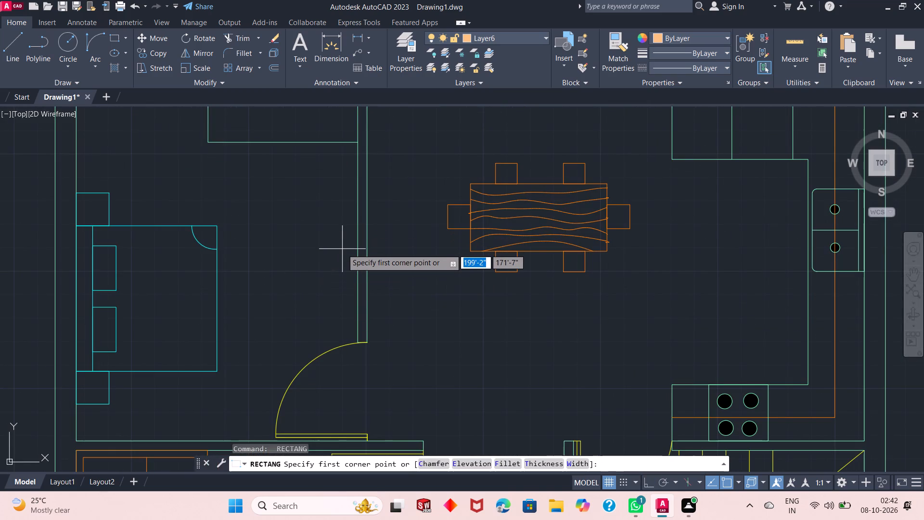
left_click(357, 328)
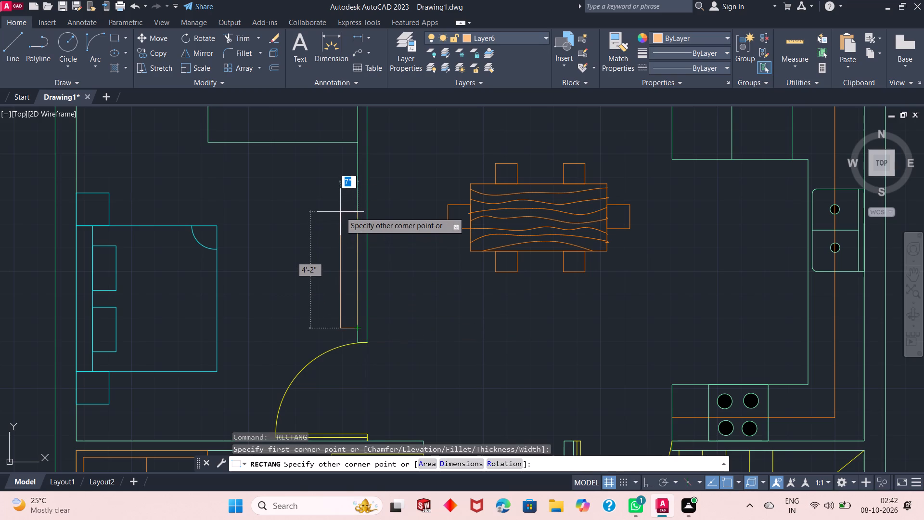
left_click(341, 211)
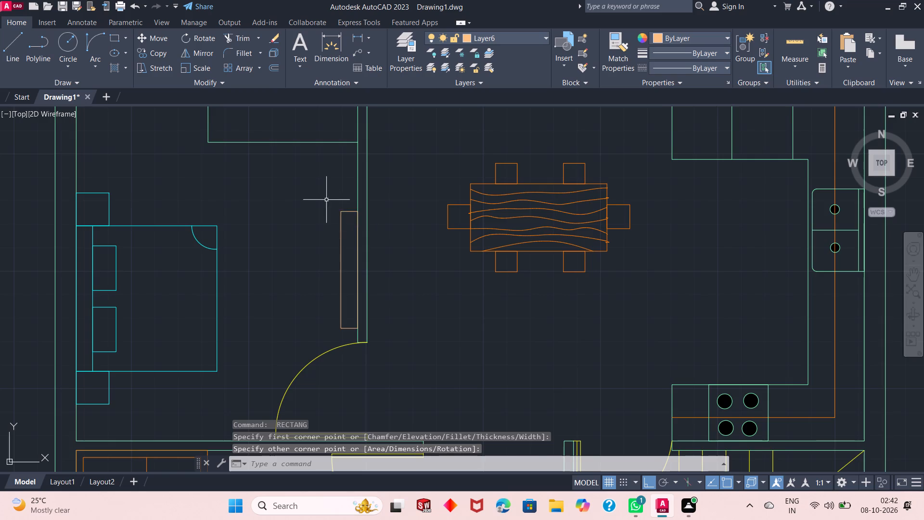
Draw a rectangle about 10" by 7'-4" against the living room's east wall, along the toilet wall and opposite the sofas.
scroll(324, 197, "down", 2)
key("space")
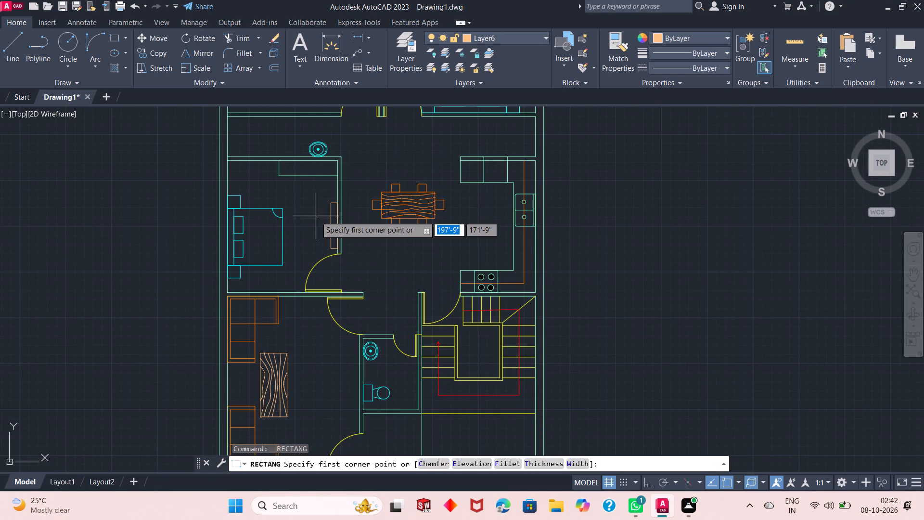
scroll(355, 234, "down", 1)
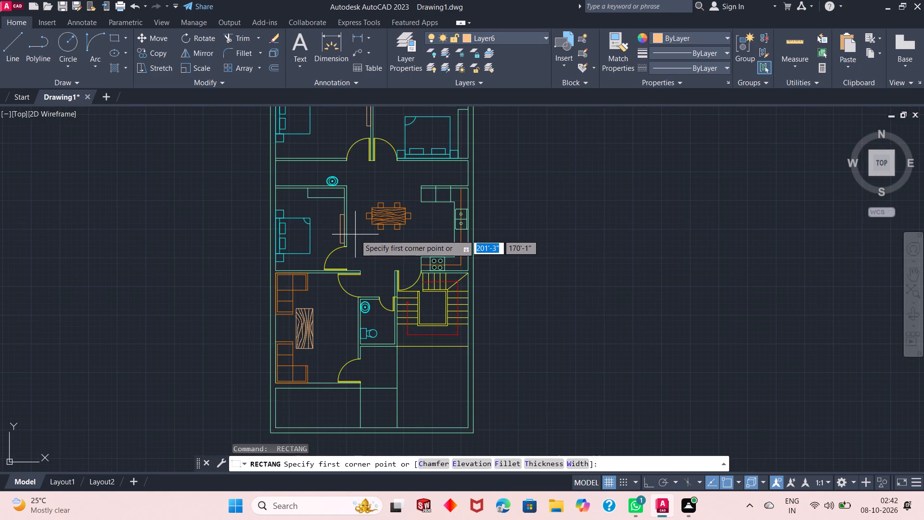
scroll(356, 327, "up", 3)
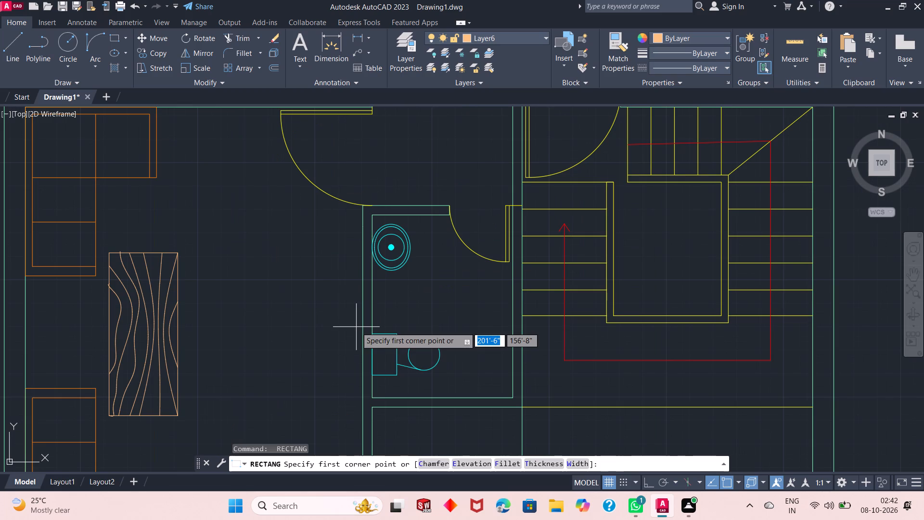
scroll(357, 286, "down", 1)
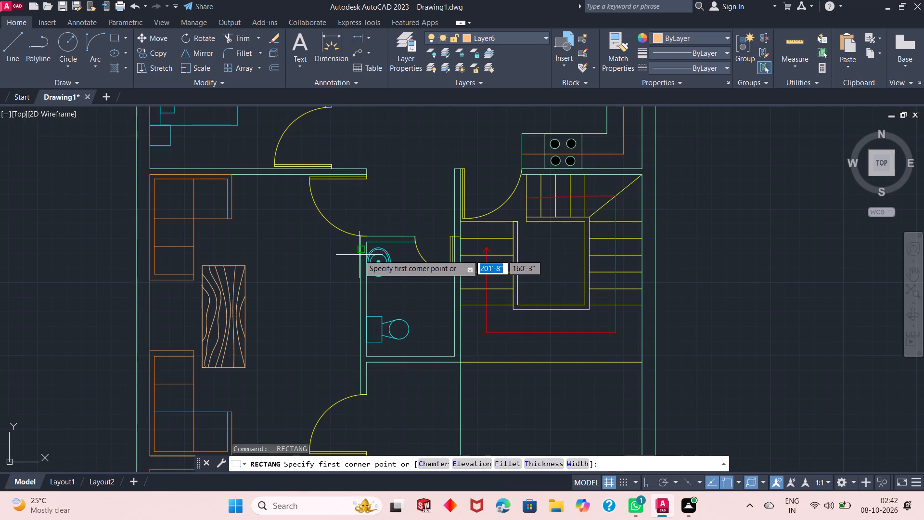
left_click(359, 255)
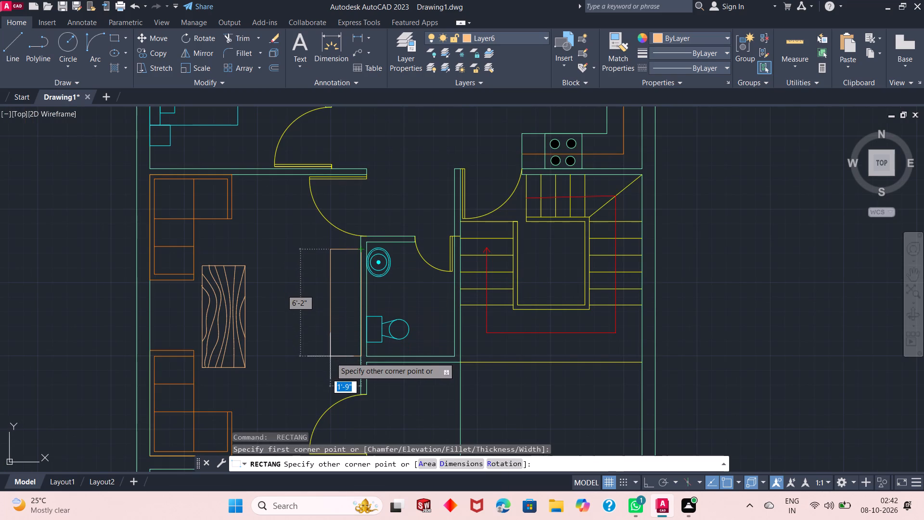
scroll(343, 303, "up", 2)
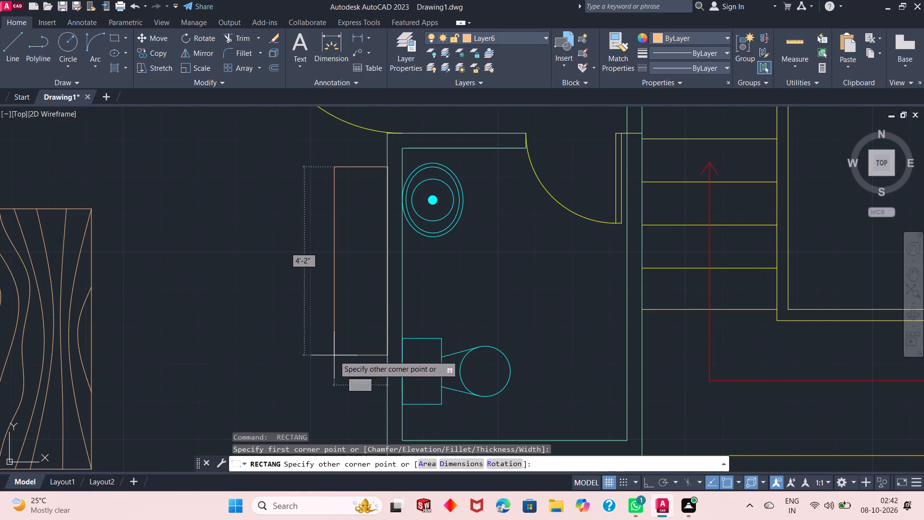
scroll(345, 298, "down", 1)
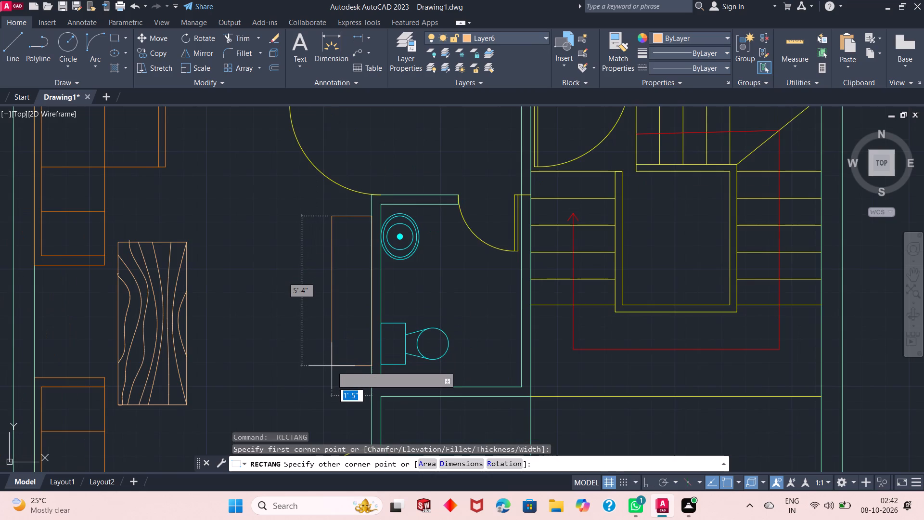
scroll(332, 366, "down", 1)
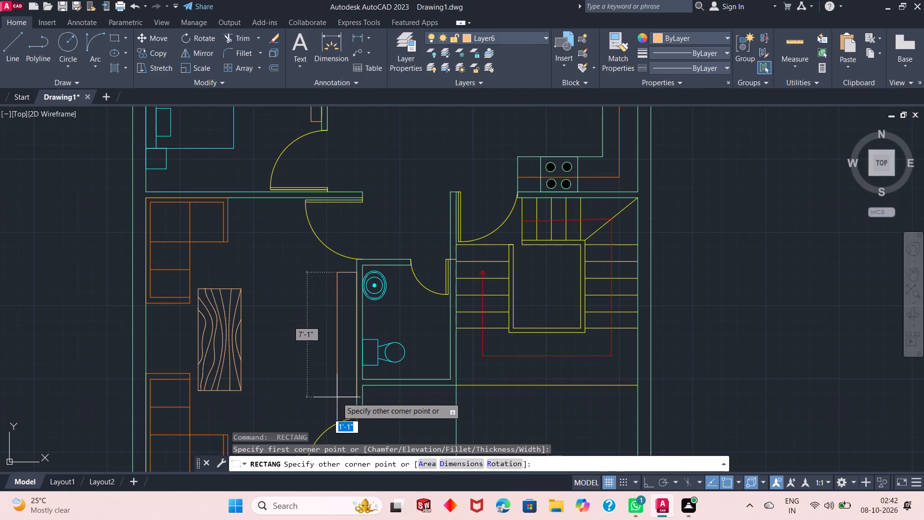
scroll(342, 402, "up", 2)
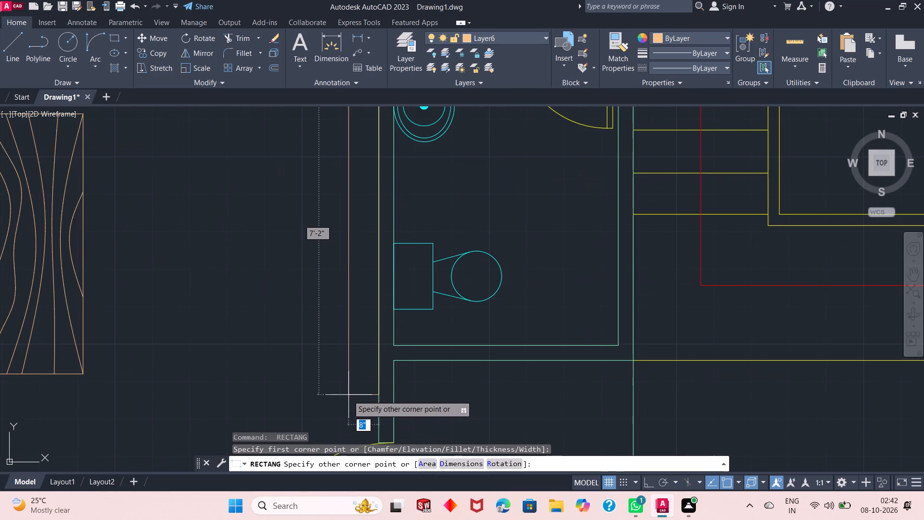
left_click(342, 403)
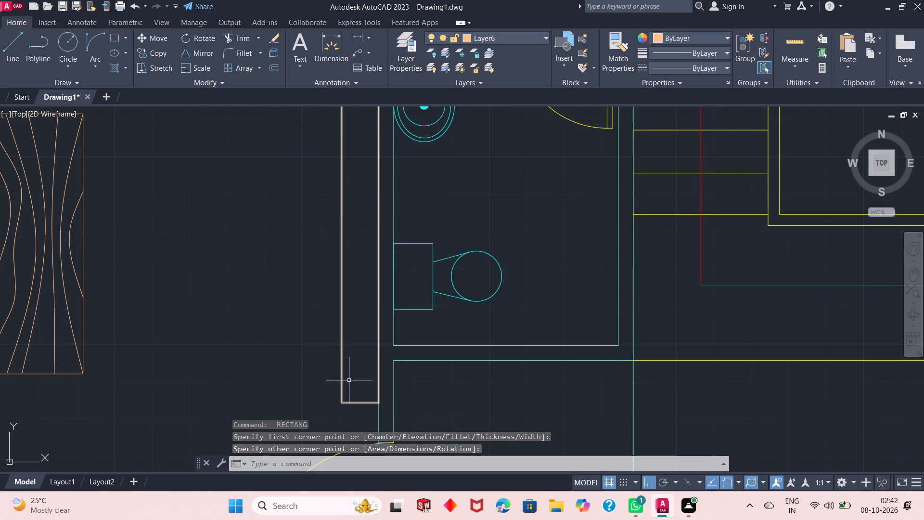
scroll(283, 284, "down", 3)
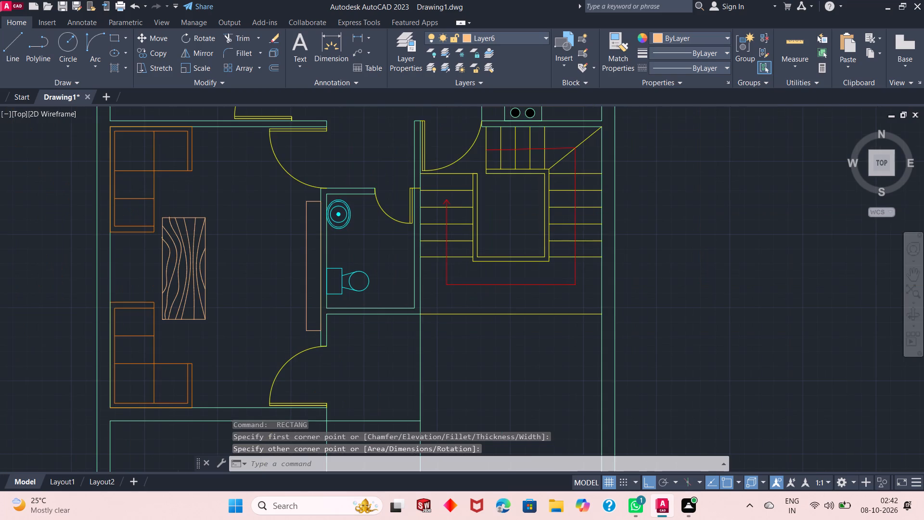
Examine the furnished floor plan across the bedrooms, dining area, kitchen and living room.
scroll(283, 284, "up", 1)
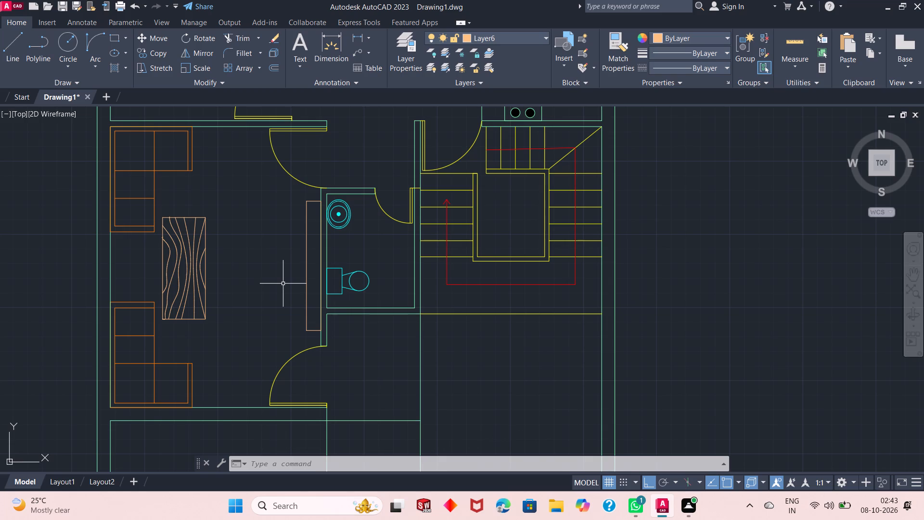
scroll(304, 266, "down", 3)
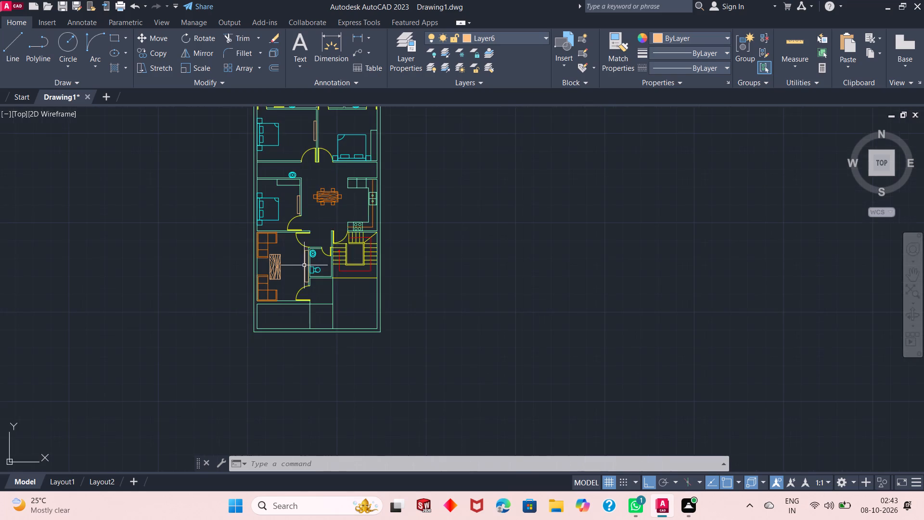
scroll(351, 270, "down", 1)
scroll(333, 211, "up", 1)
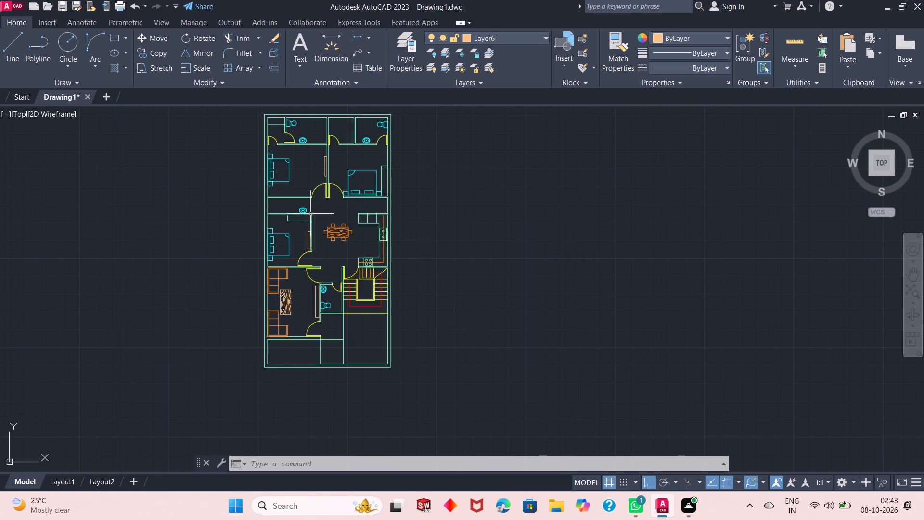
scroll(376, 289, "down", 1)
scroll(345, 224, "up", 3)
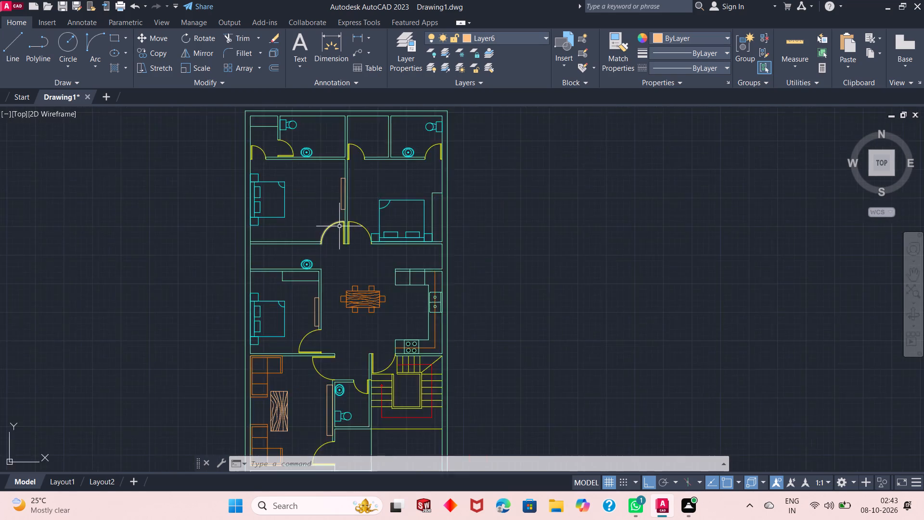
scroll(339, 226, "up", 1)
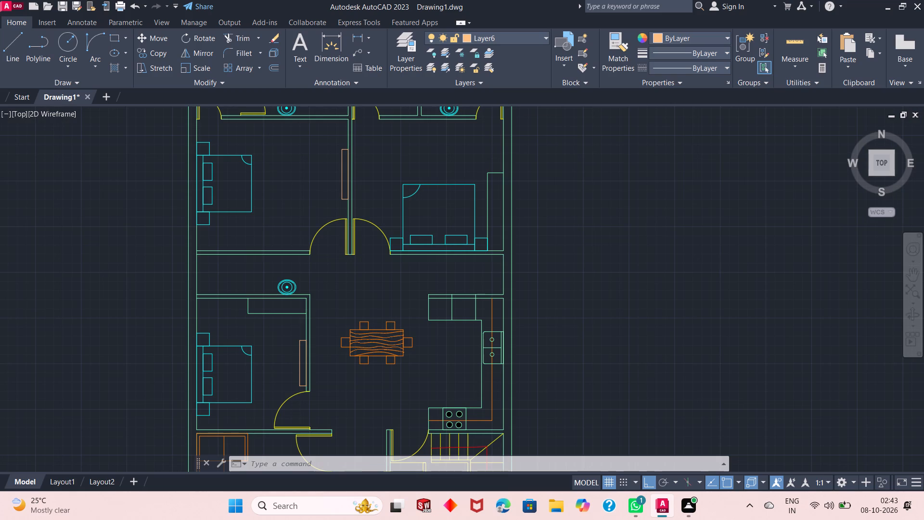
scroll(338, 260, "down", 1)
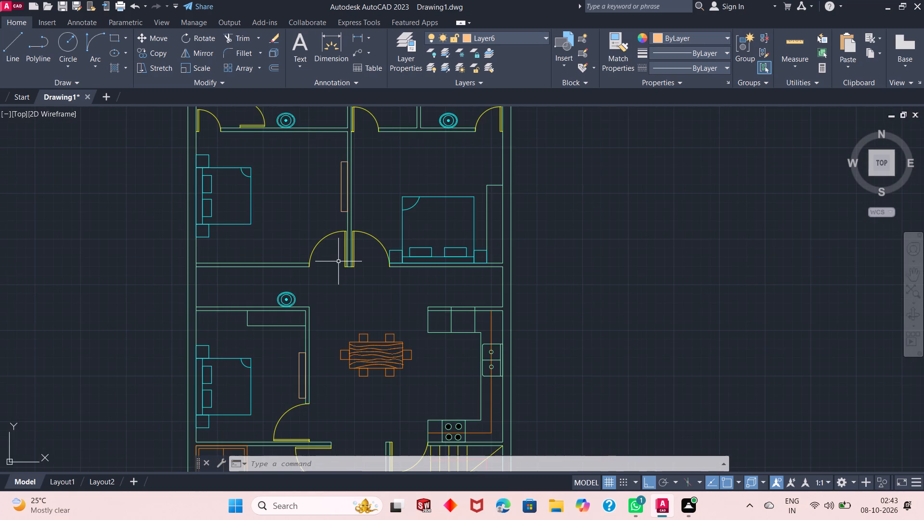
scroll(378, 275, "up", 1)
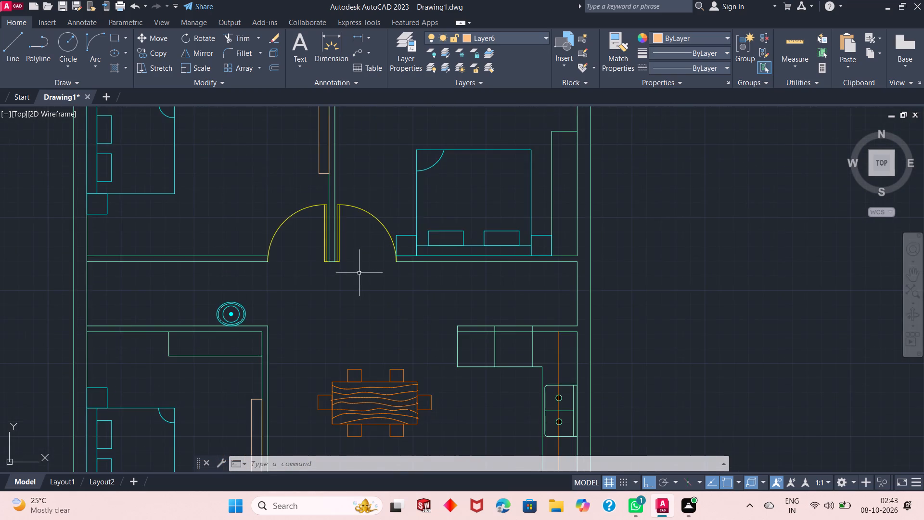
scroll(277, 274, "up", 1)
scroll(276, 273, "down", 2)
scroll(284, 234, "down", 1)
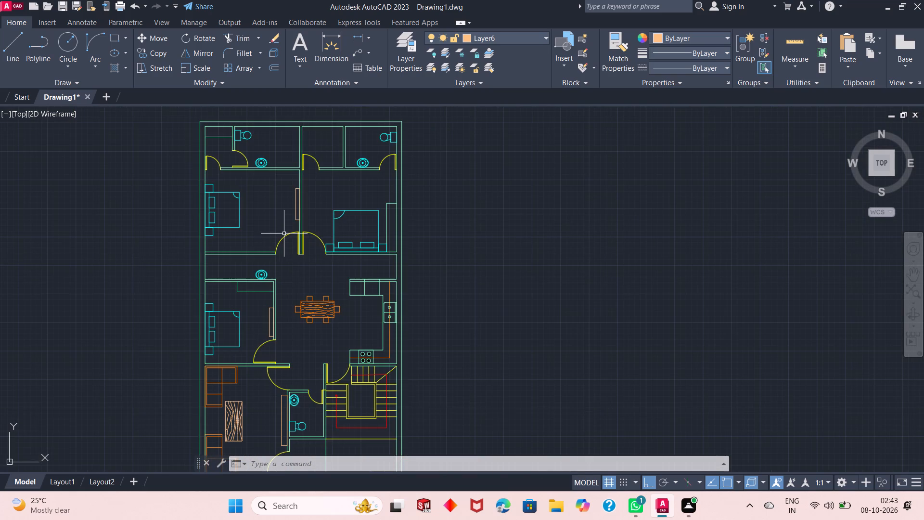
scroll(243, 140, "down", 2)
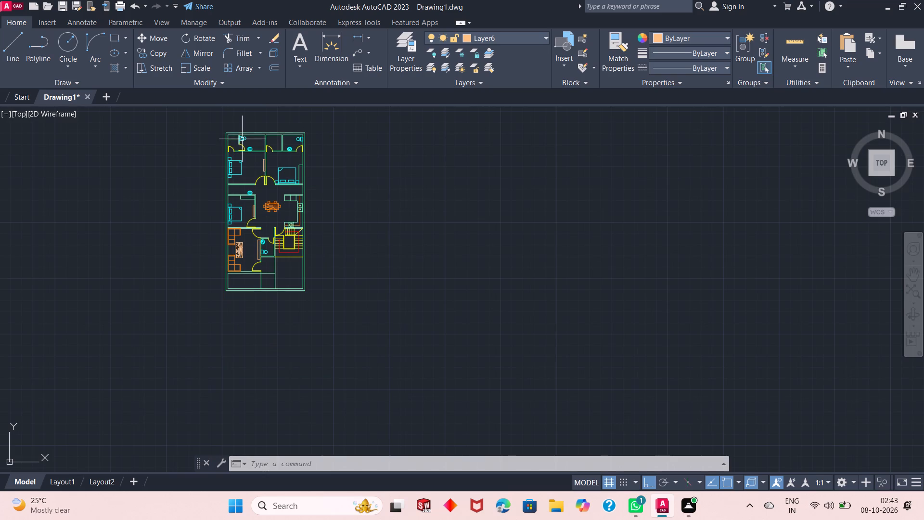
scroll(260, 174, "up", 1)
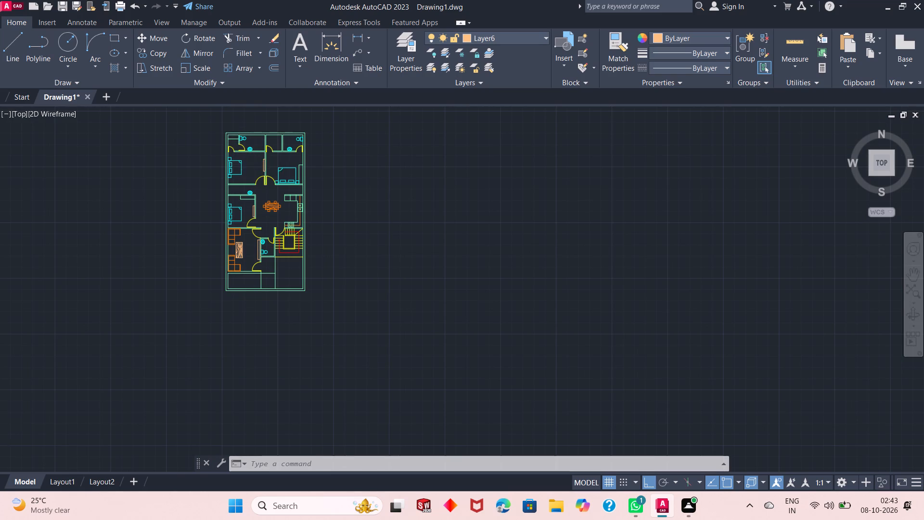
scroll(256, 195, "up", 1)
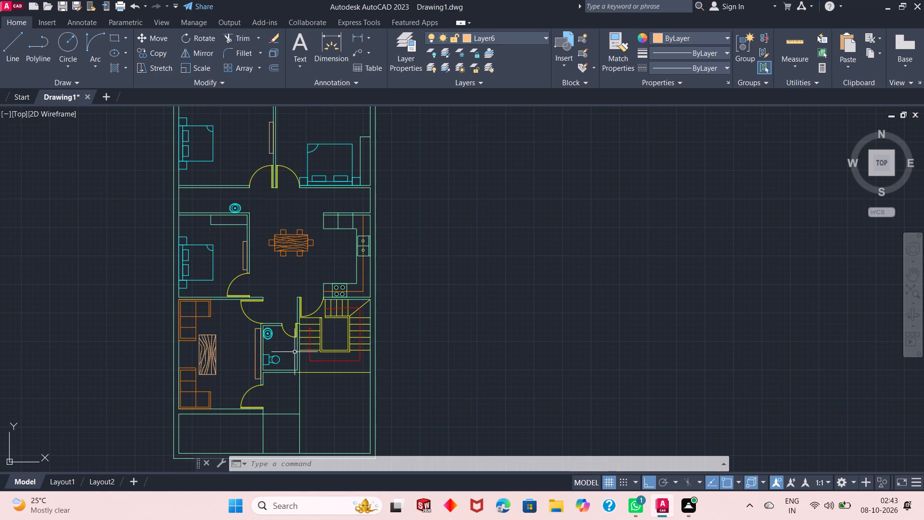
On Layer2, define an attribute with tag gfl and text height 5", and place it in the empty space east of the kitchen.
left_click(505, 38)
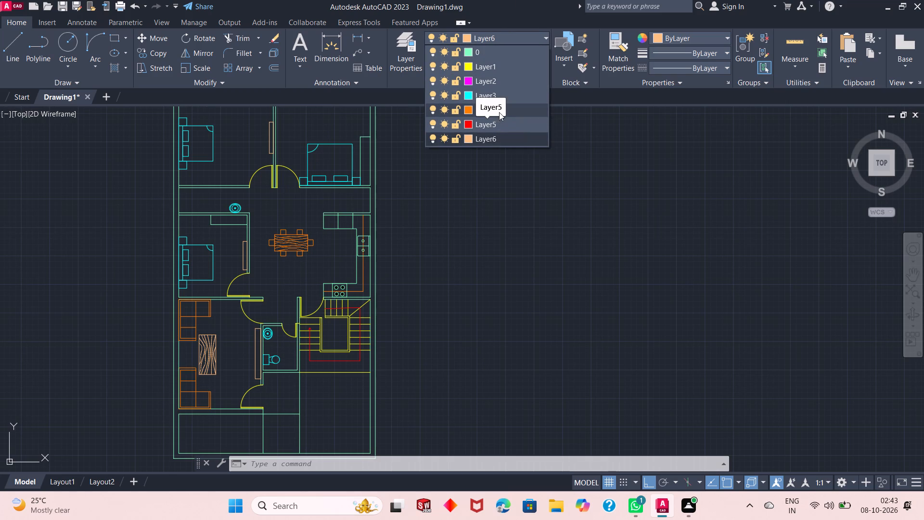
left_click(500, 86)
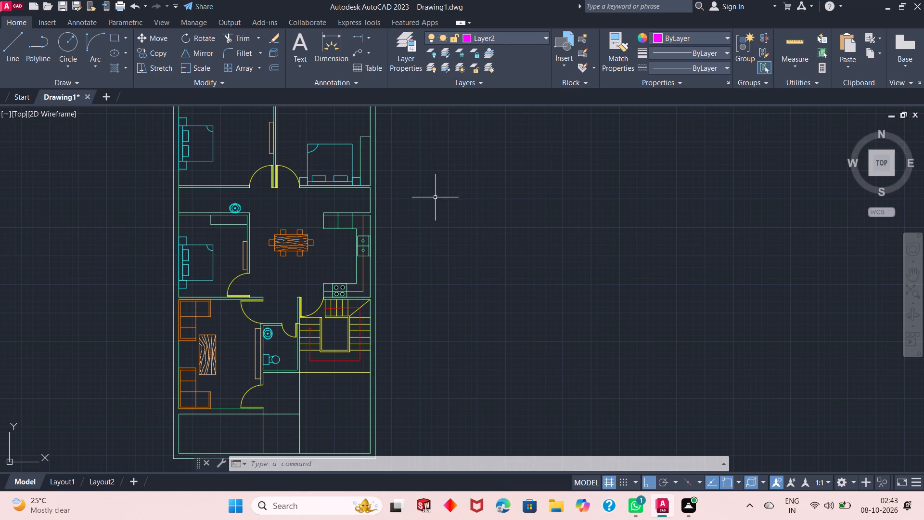
left_click(576, 82)
left_click(559, 95)
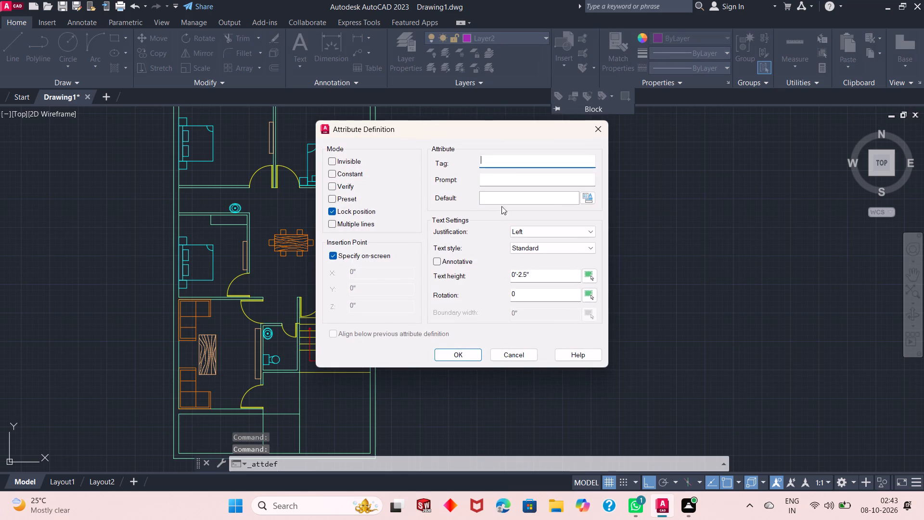
type("gfl")
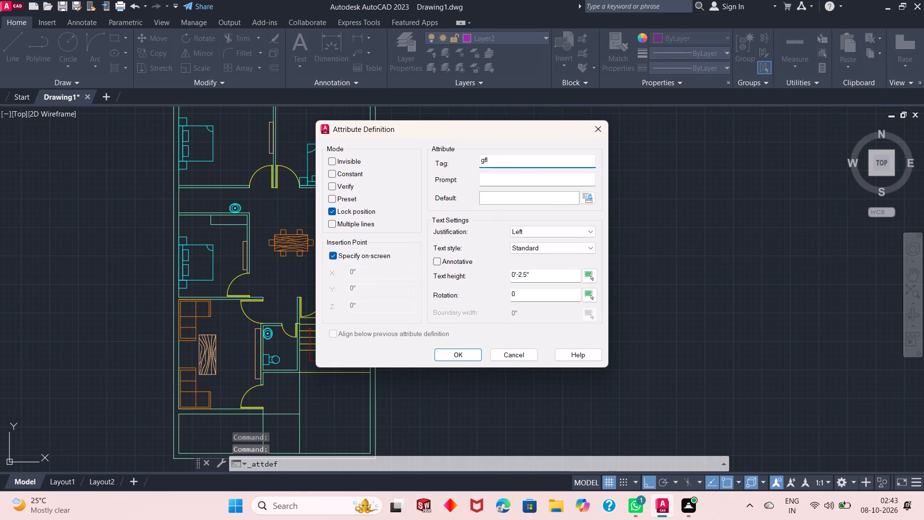
double_click(540, 275)
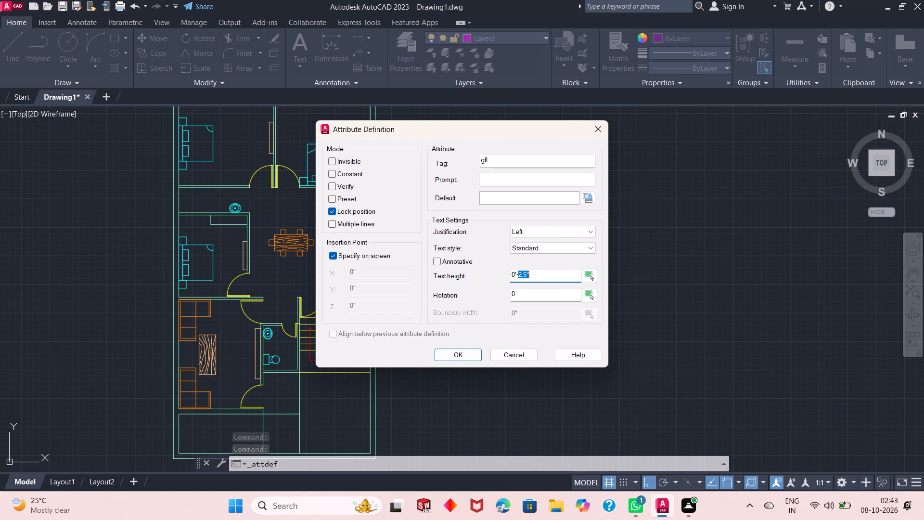
left_click(540, 275)
key("BackSpace")
key("BackSpace")
key("BackSpace")
key("BackSpace")
key("BackSpace")
key("BackSpace")
key("BackSpace")
key("BackSpace")
key("BackSpace")
key("BackSpace")
key("BackSpace")
key("BackSpace")
key("BackSpace")
key("BackSpace")
key("BackSpace")
key("BackSpace")
key("BackSpace")
key("BackSpace")
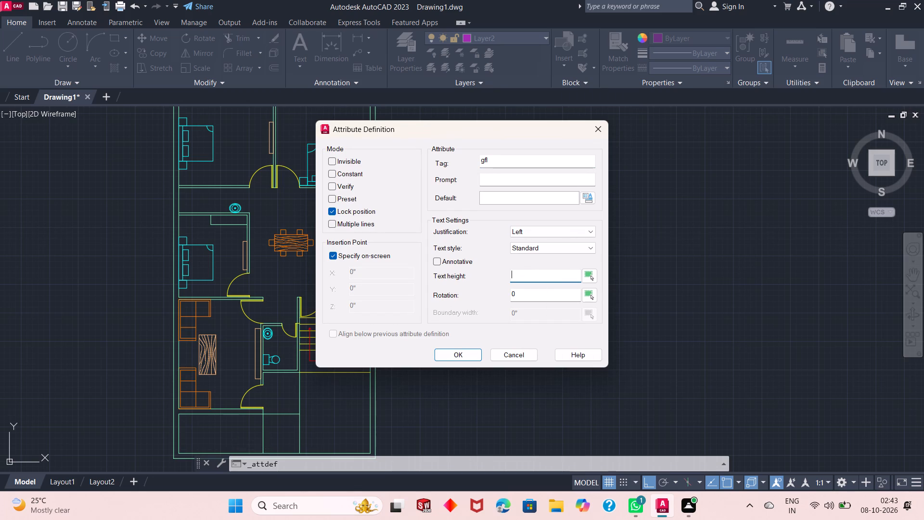
key("5")
key("shift+quotedbl")
key("Return")
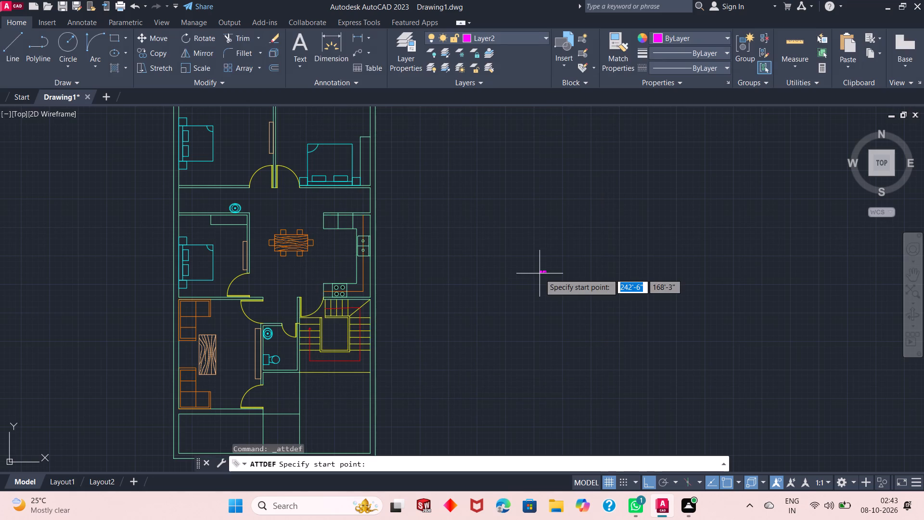
left_click(440, 262)
scroll(452, 252, "up", 2)
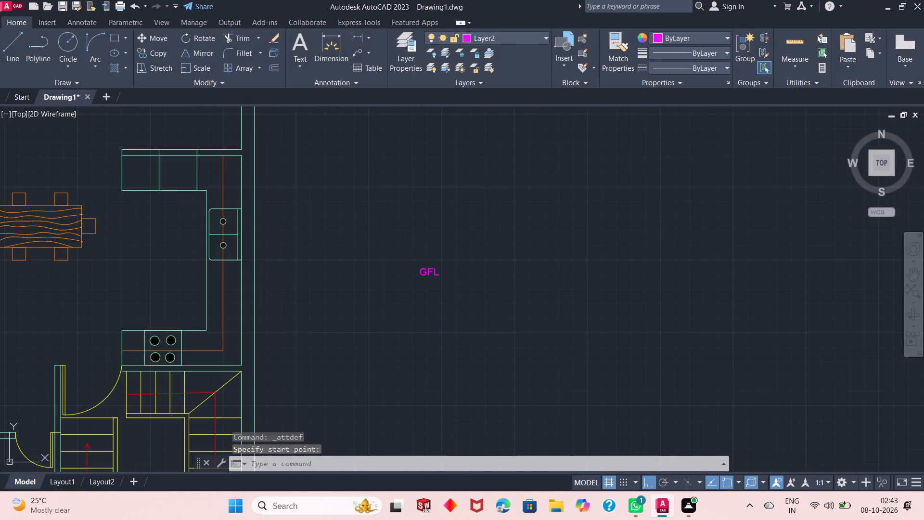
scroll(449, 260, "down", 2)
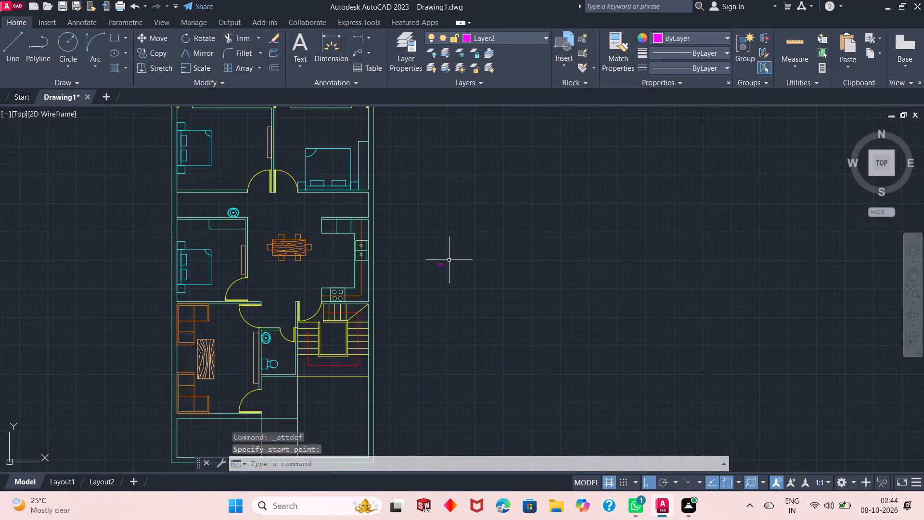
scroll(449, 261, "down", 1)
scroll(449, 261, "up", 1)
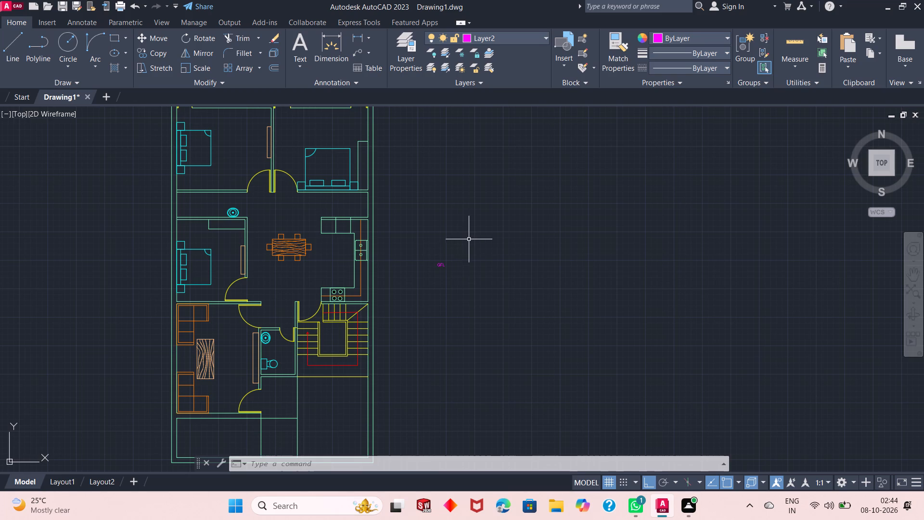
Erase the small magenta text label standing outside the floor plan, beside the kitchen.
scroll(452, 268, "up", 1)
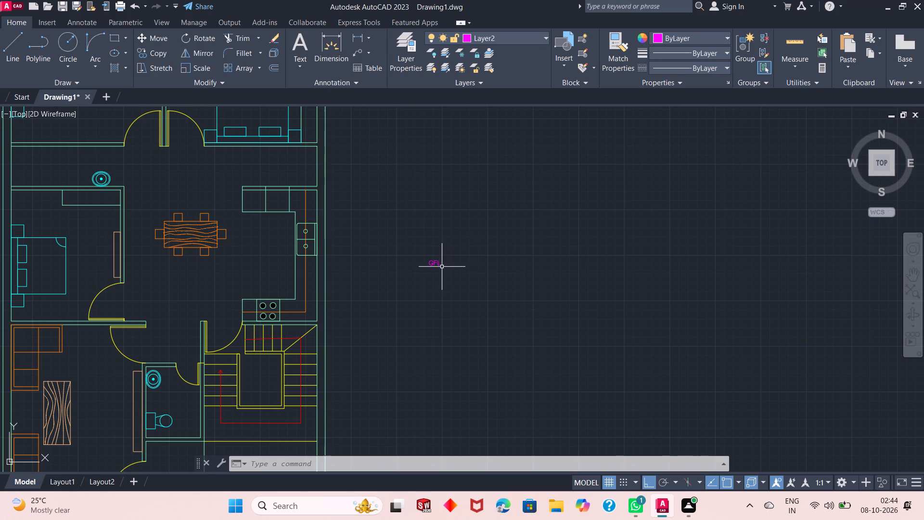
scroll(441, 267, "down", 1)
scroll(441, 267, "up", 1)
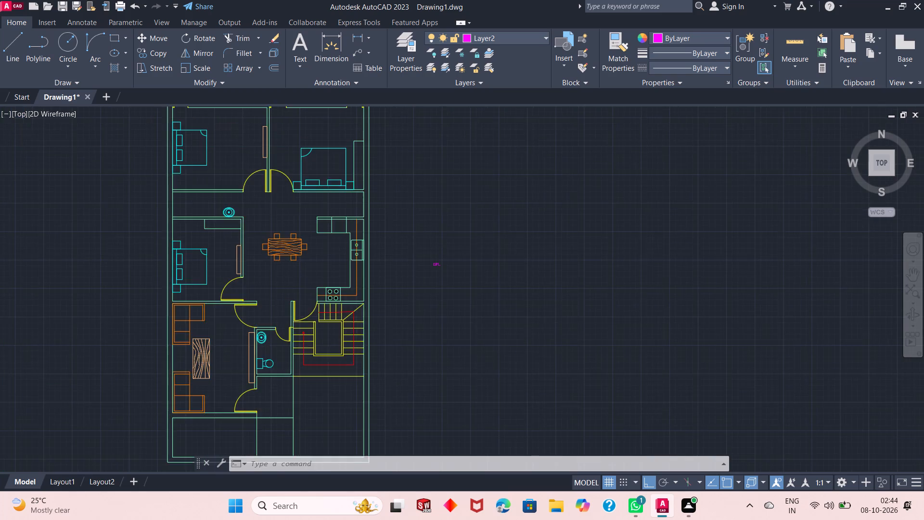
left_click(452, 248)
left_click(420, 283)
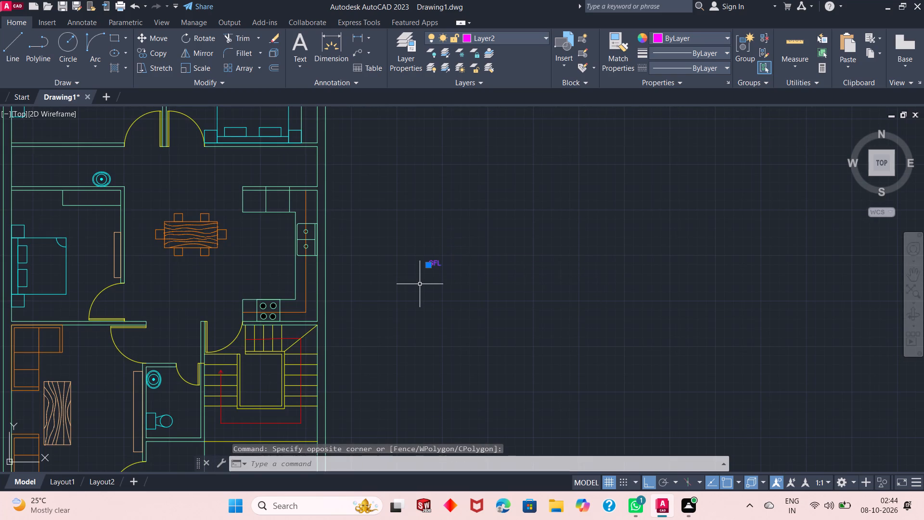
key("Delete")
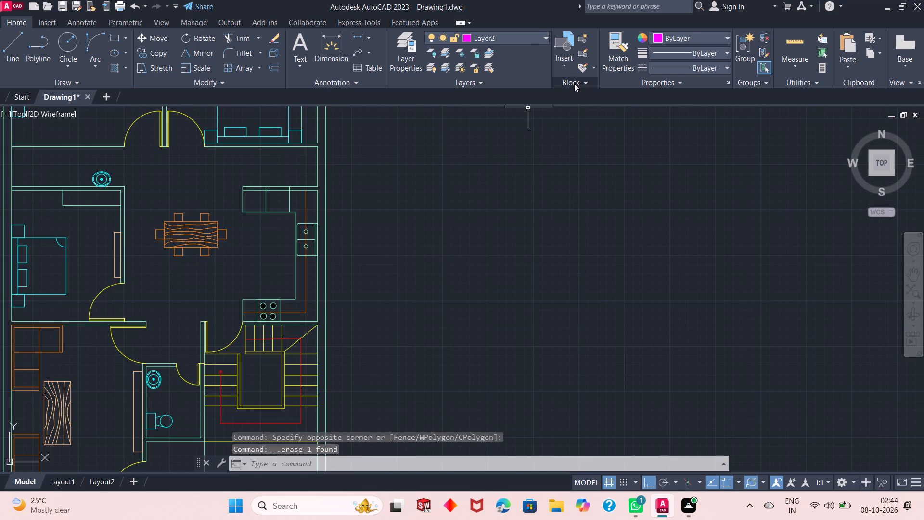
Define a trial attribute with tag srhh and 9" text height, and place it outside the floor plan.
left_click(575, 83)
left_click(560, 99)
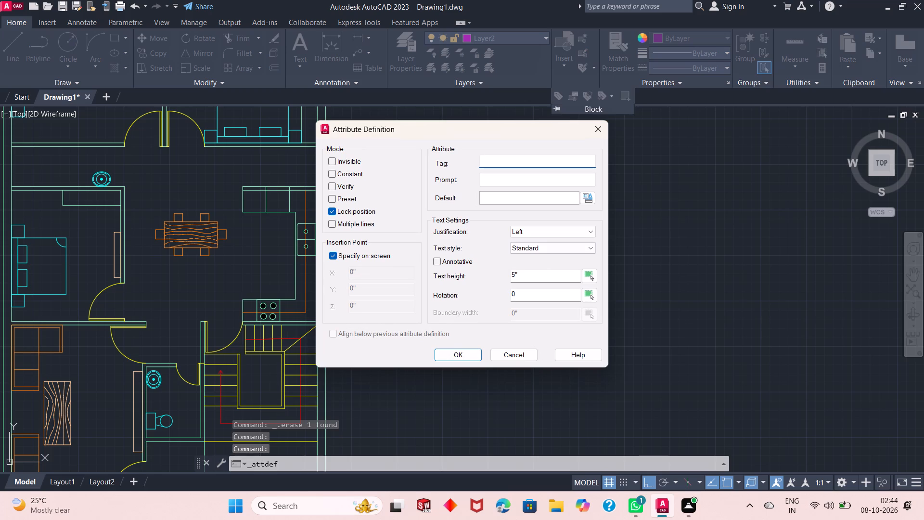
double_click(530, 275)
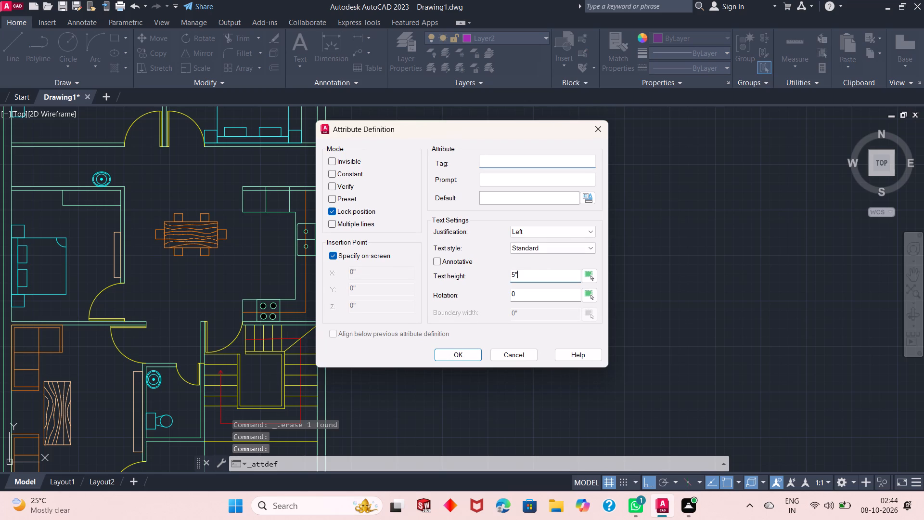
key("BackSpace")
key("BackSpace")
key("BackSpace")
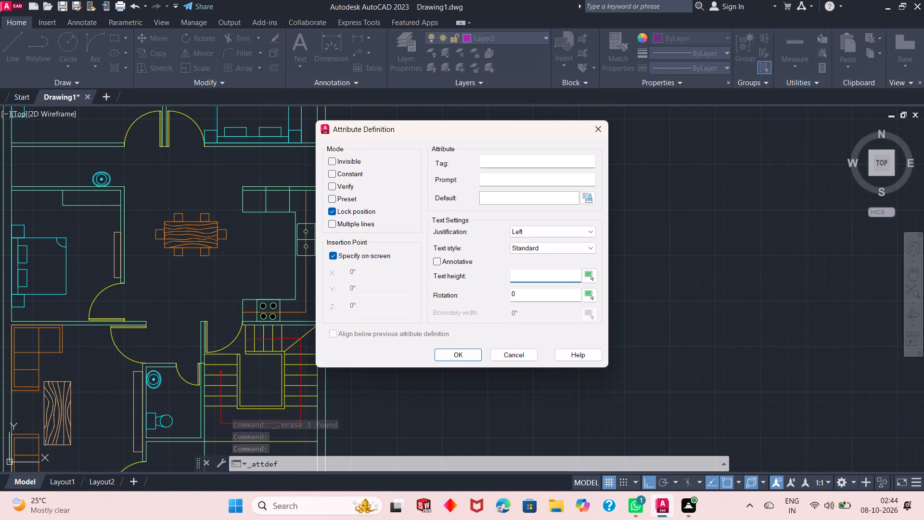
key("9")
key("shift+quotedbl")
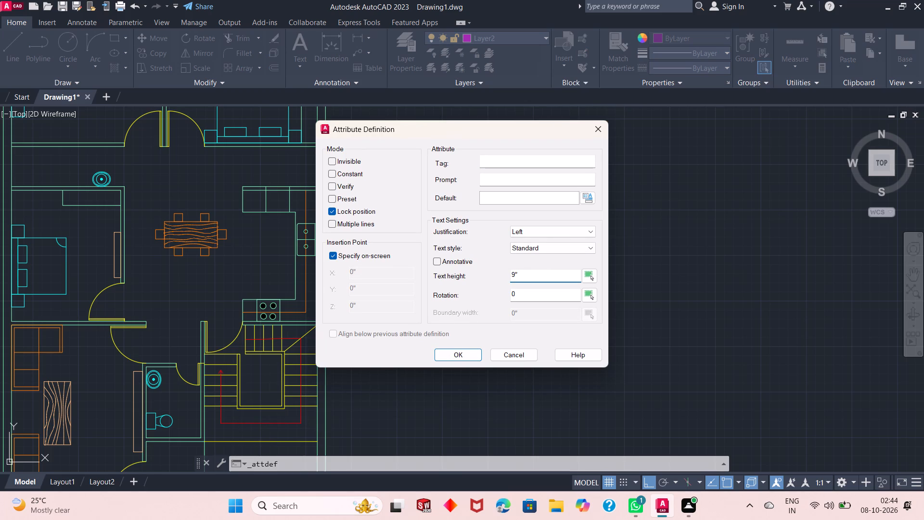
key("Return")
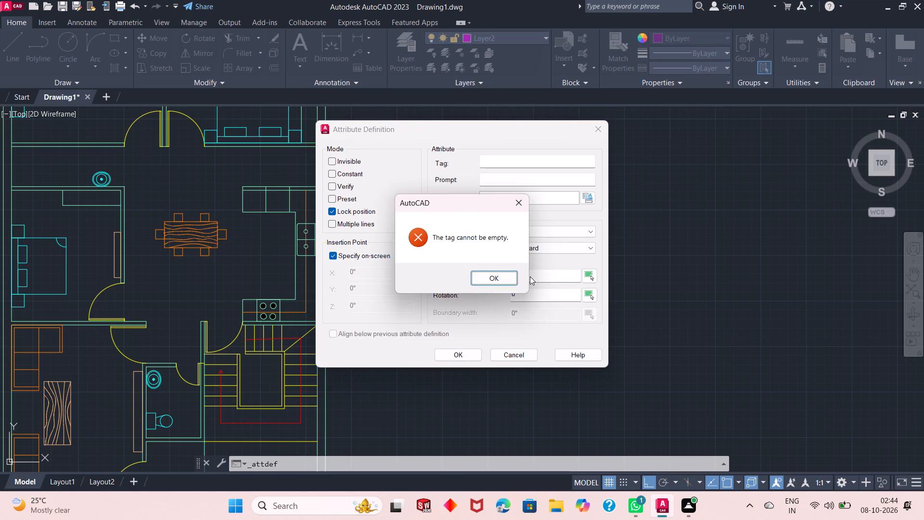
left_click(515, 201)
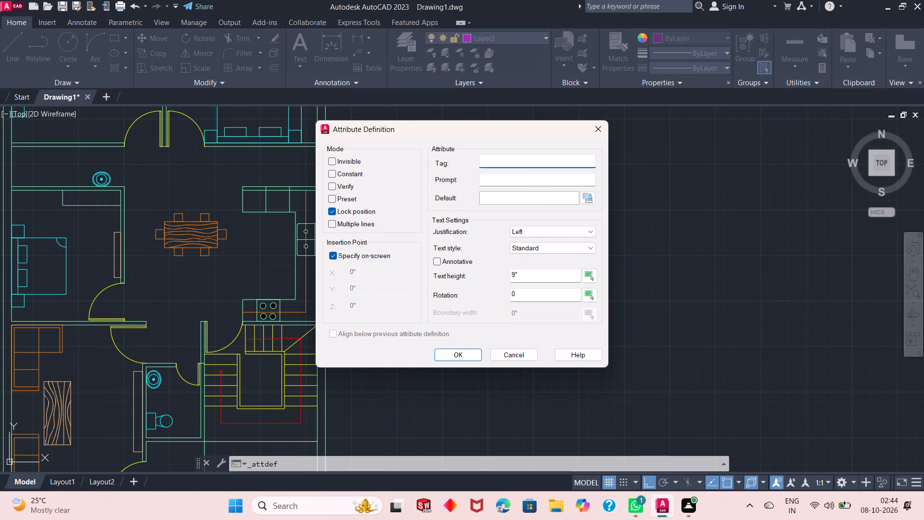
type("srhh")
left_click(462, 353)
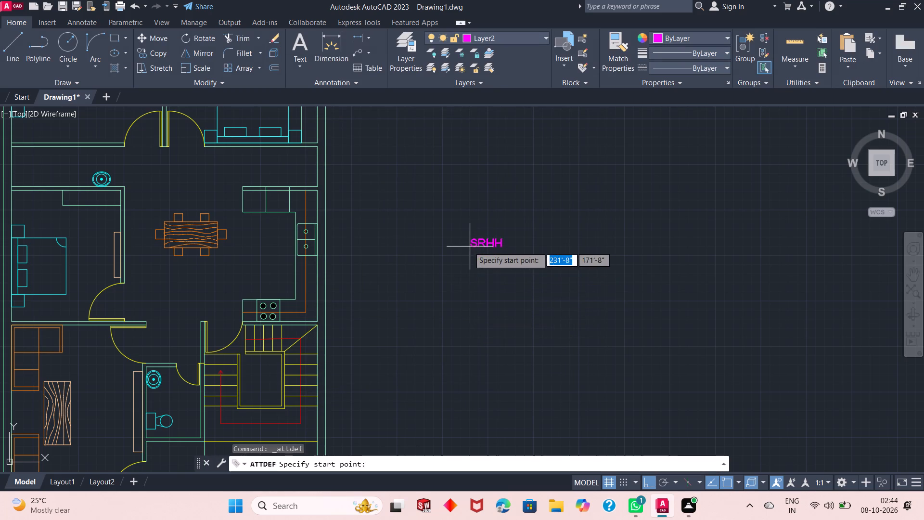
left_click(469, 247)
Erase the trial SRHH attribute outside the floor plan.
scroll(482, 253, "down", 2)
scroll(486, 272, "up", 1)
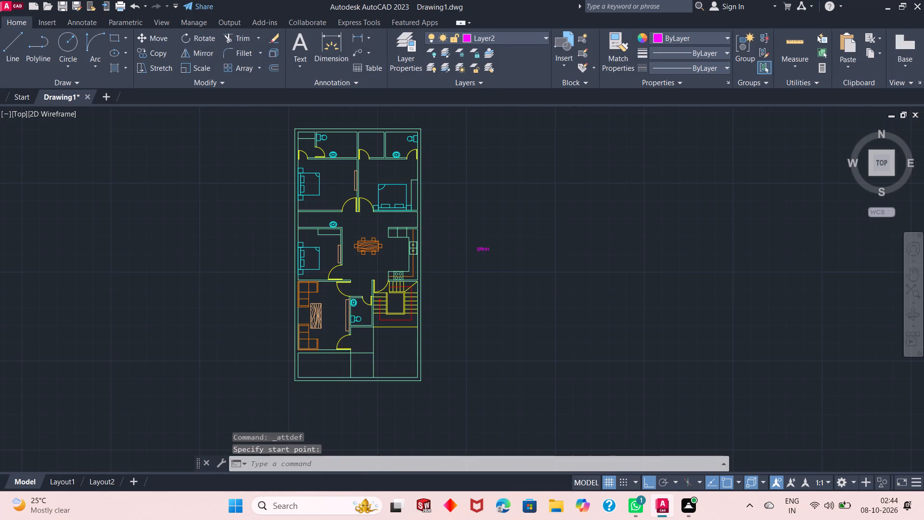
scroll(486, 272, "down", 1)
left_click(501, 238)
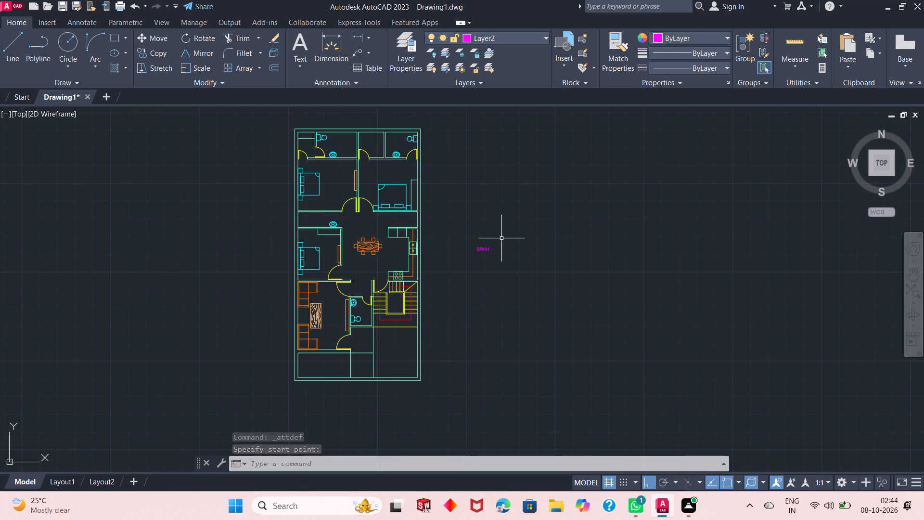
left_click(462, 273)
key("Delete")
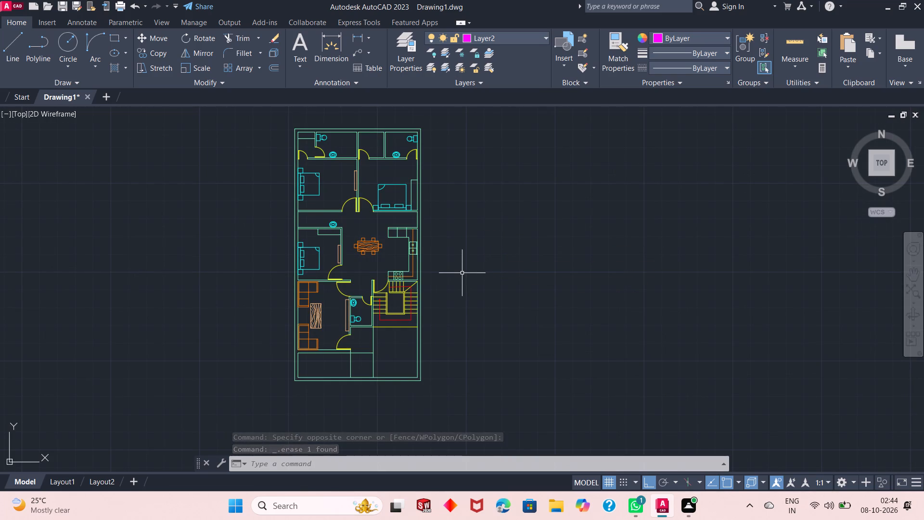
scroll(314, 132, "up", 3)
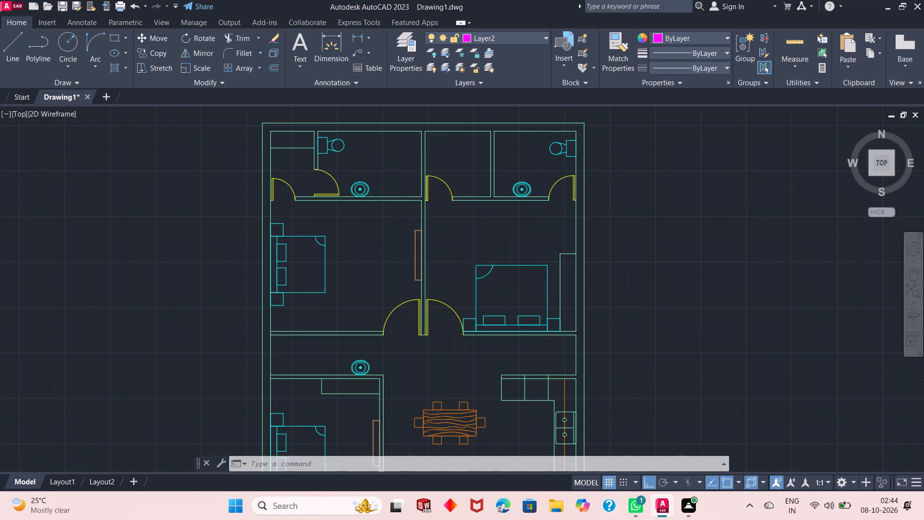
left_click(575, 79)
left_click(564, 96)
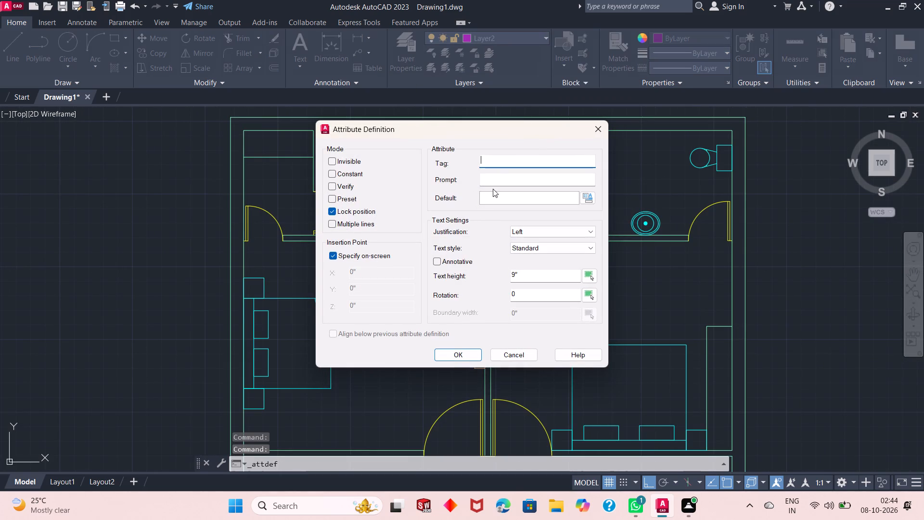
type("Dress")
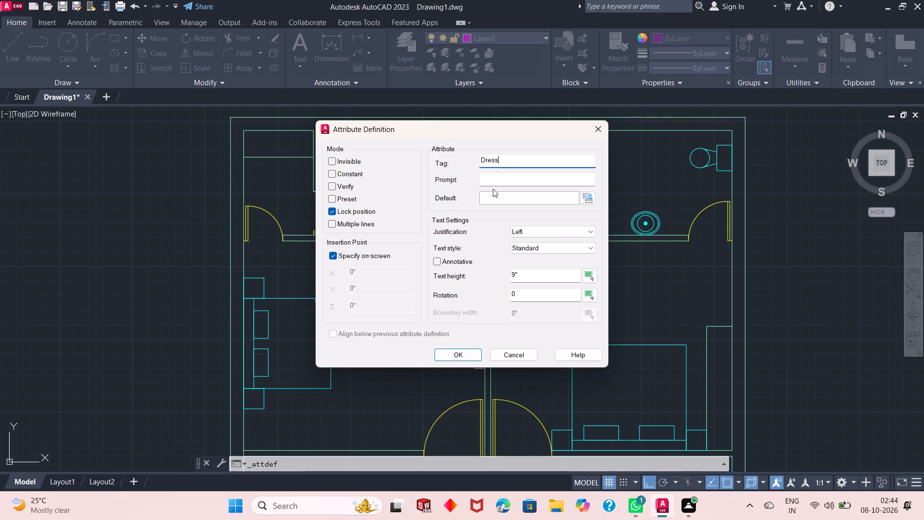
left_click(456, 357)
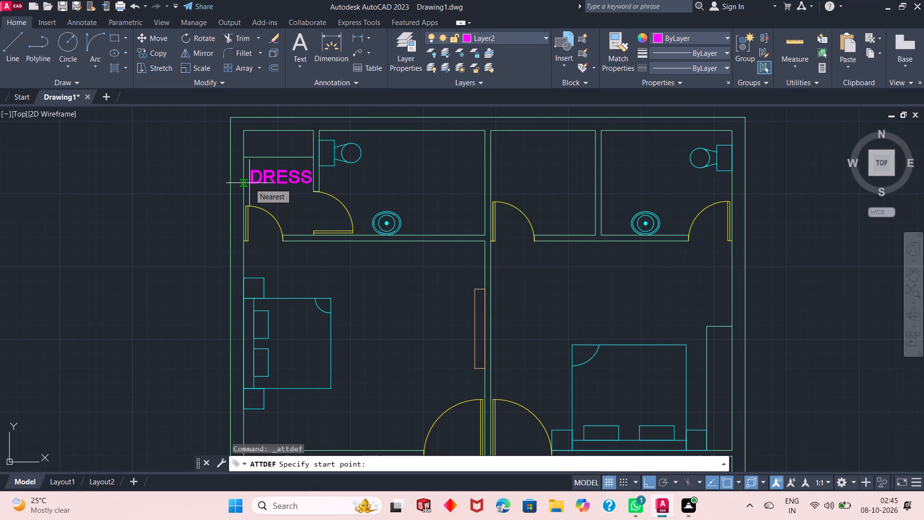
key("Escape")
Define an attribute tagged dress with 6" text height and place it in the plan's upper-left dressing area, above the door.
left_click(586, 85)
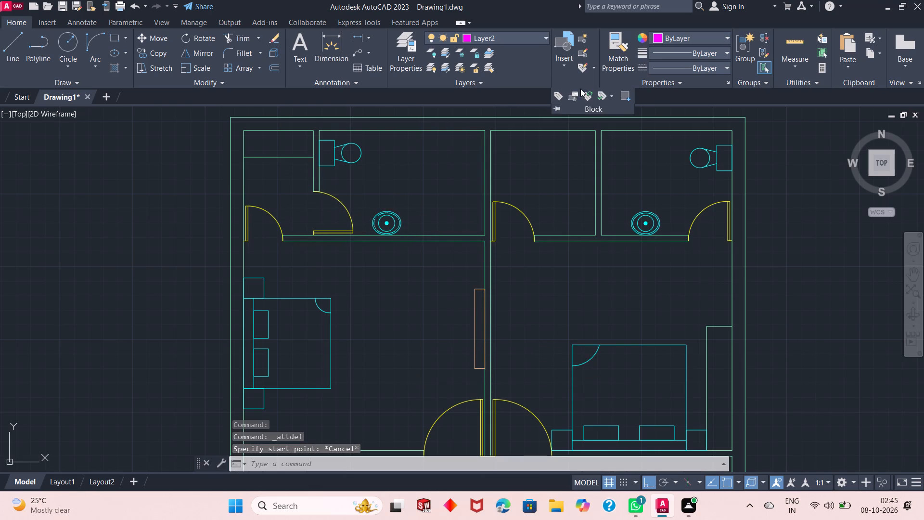
left_click(561, 97)
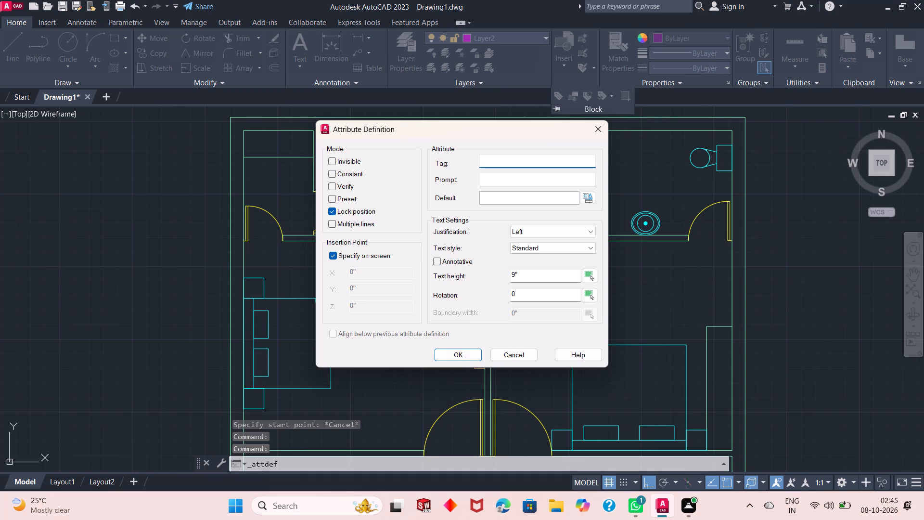
type("dress")
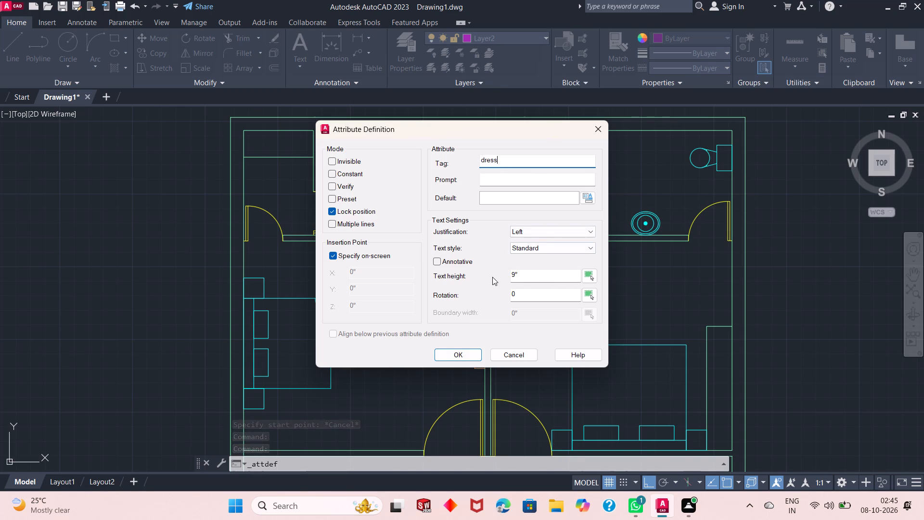
left_click(519, 269)
left_click(522, 271)
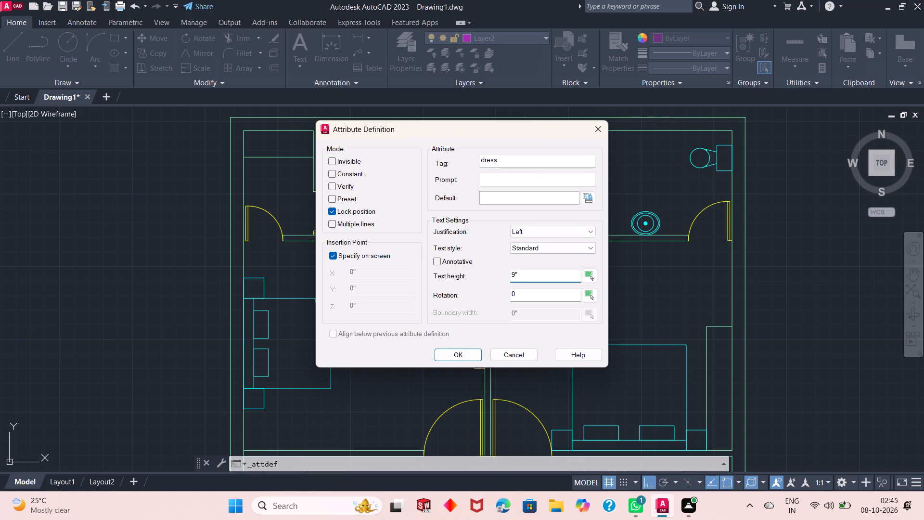
key("BackSpace")
key("BackSpace")
key("BackSpace")
type("6\"")
key("Return")
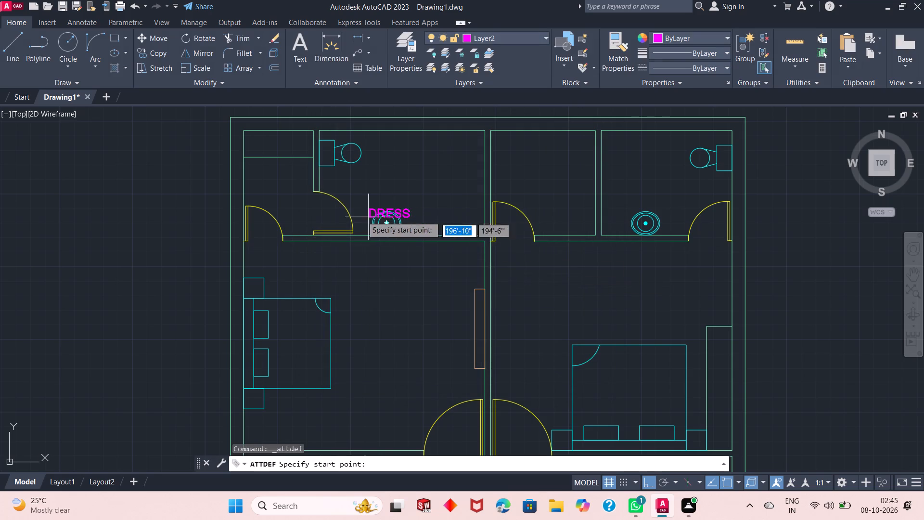
scroll(257, 174, "up", 1)
left_click(258, 173)
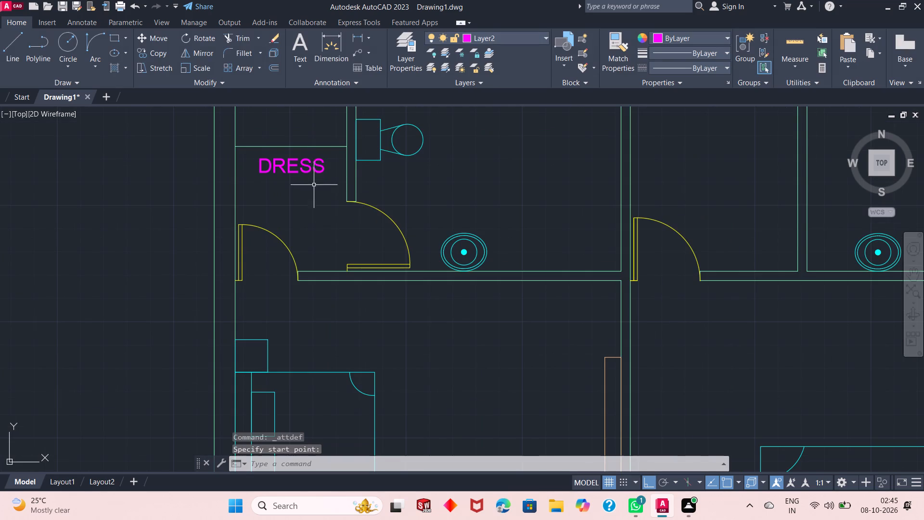
Define a 6" high attribute tagged 4'0"X6'0" and place it directly below the DRESS label.
key("space")
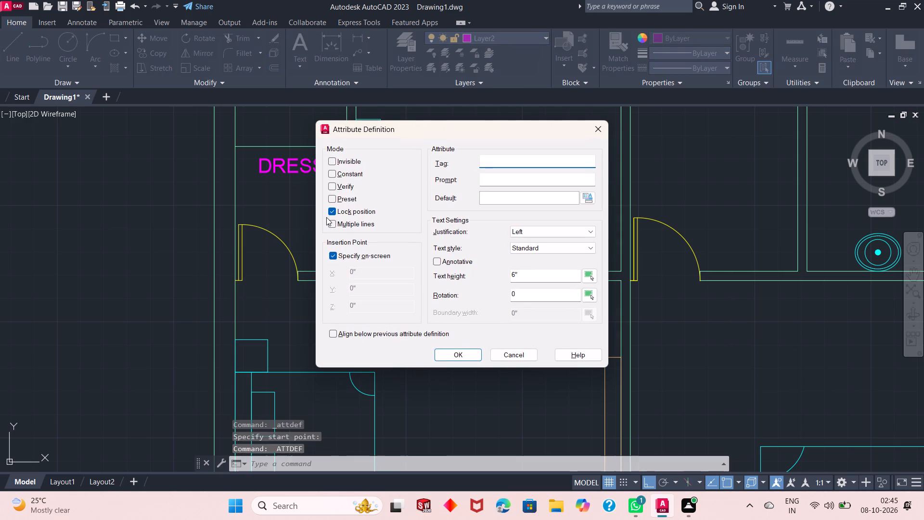
key("4")
key("apostrophe")
type("0\"")
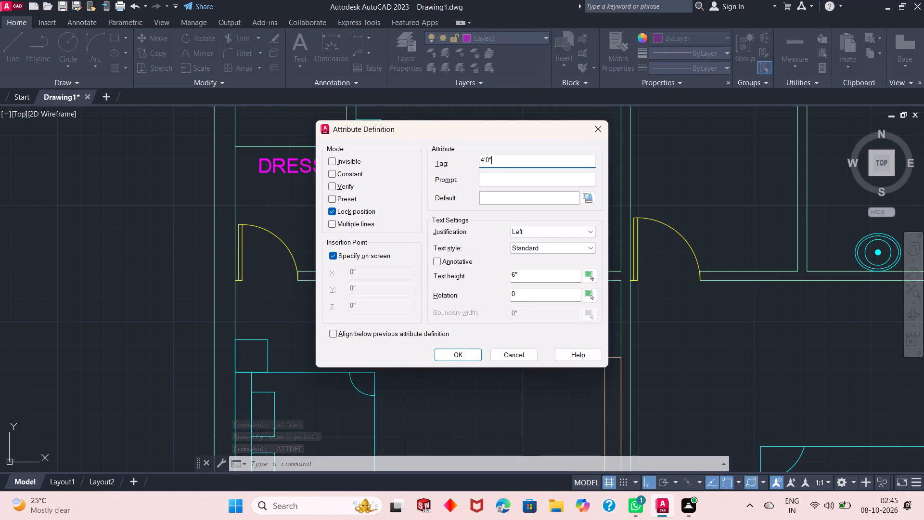
key("x")
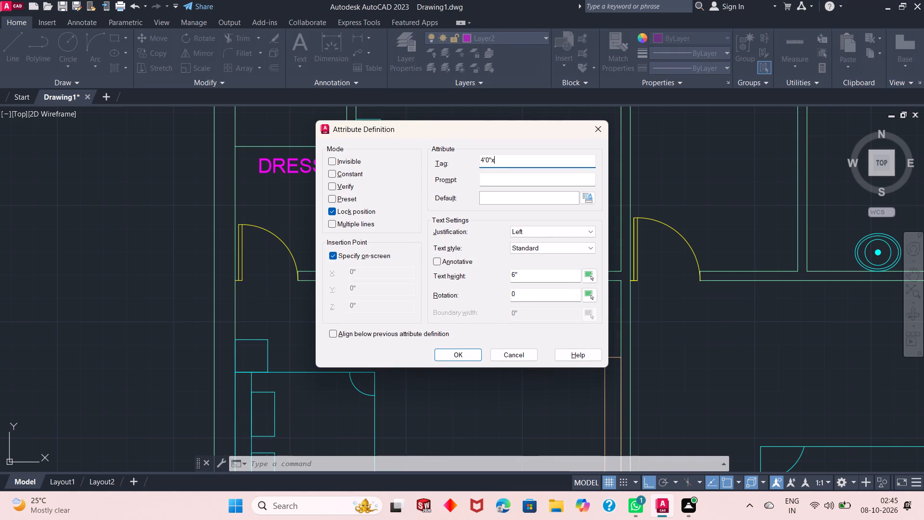
key("BackSpace")
key("x")
key("6")
key("semicolon")
key("BackSpace")
key("apostrophe")
key("0")
key("shift+quotedbl")
key("Return")
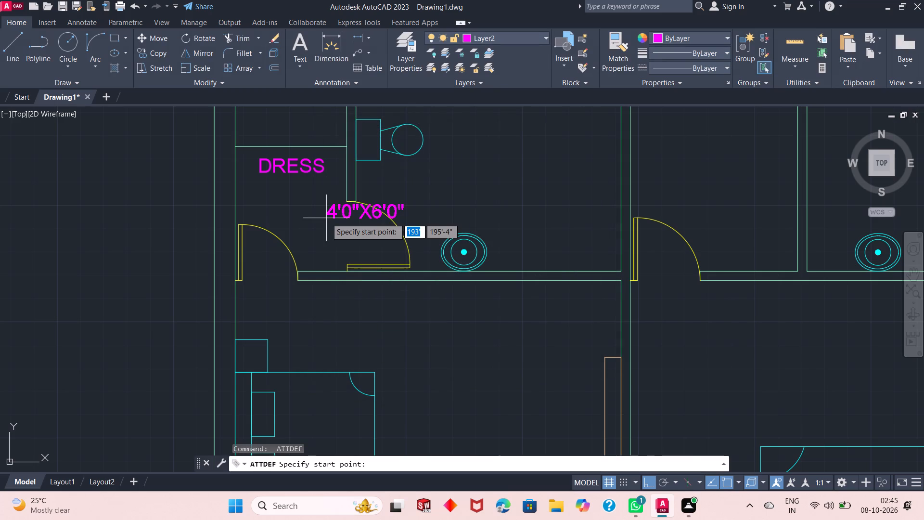
left_click(256, 198)
scroll(261, 196, "down", 3)
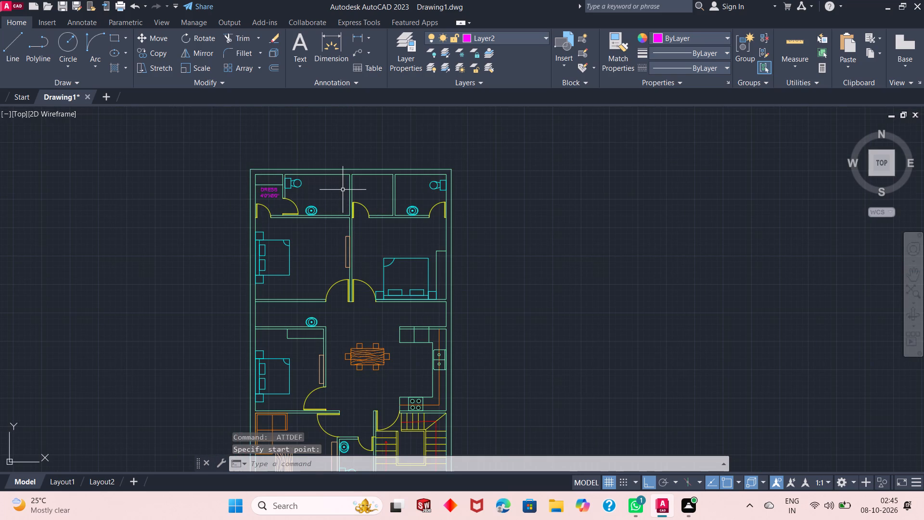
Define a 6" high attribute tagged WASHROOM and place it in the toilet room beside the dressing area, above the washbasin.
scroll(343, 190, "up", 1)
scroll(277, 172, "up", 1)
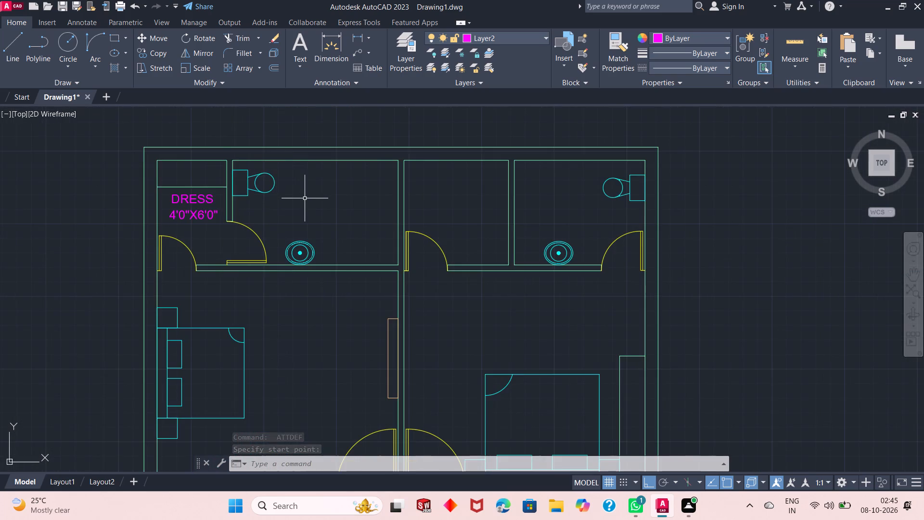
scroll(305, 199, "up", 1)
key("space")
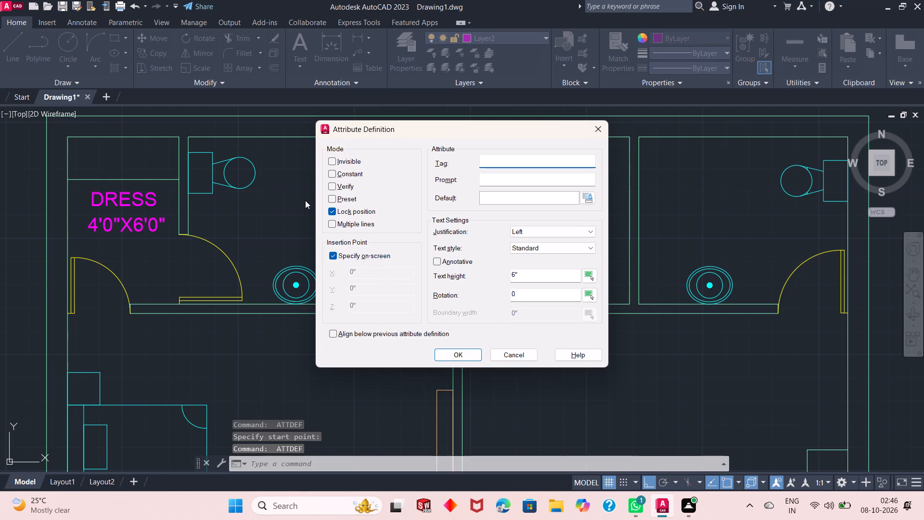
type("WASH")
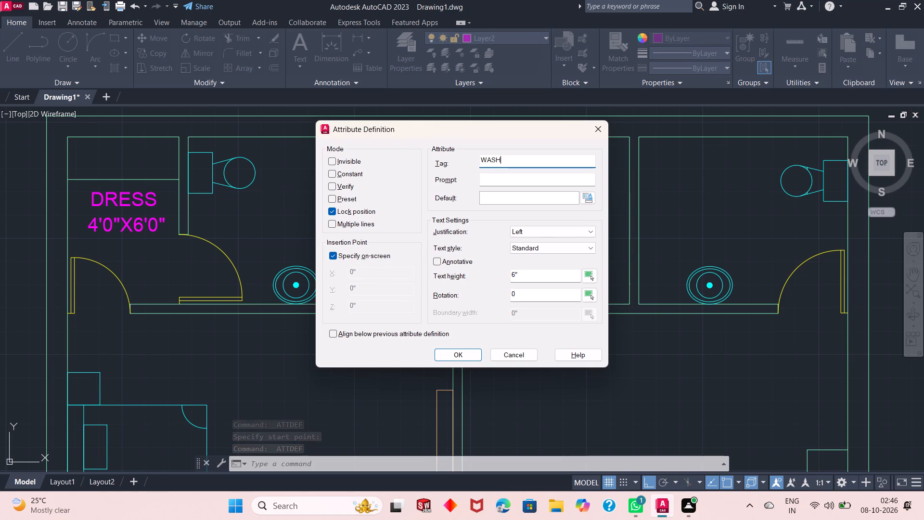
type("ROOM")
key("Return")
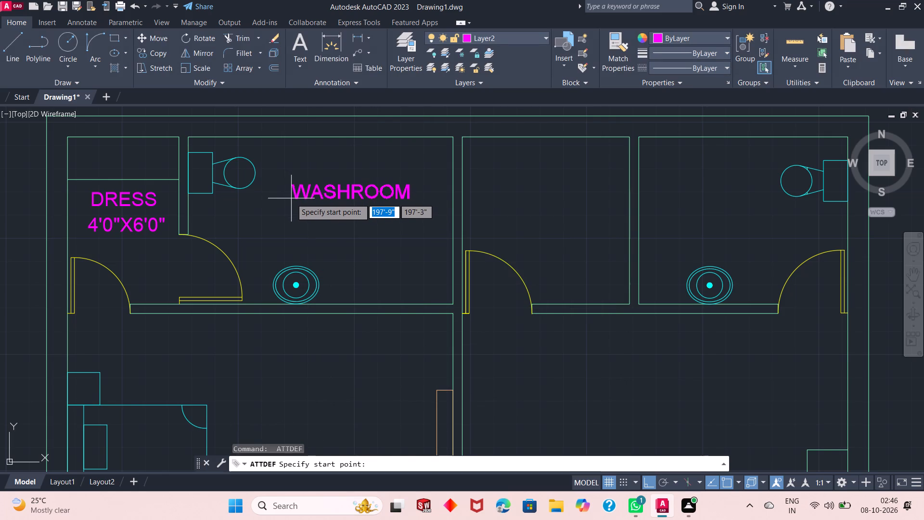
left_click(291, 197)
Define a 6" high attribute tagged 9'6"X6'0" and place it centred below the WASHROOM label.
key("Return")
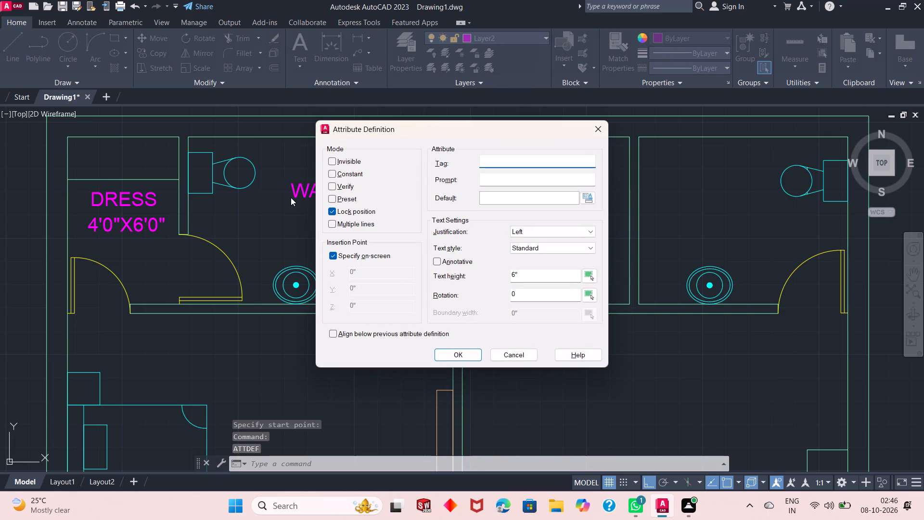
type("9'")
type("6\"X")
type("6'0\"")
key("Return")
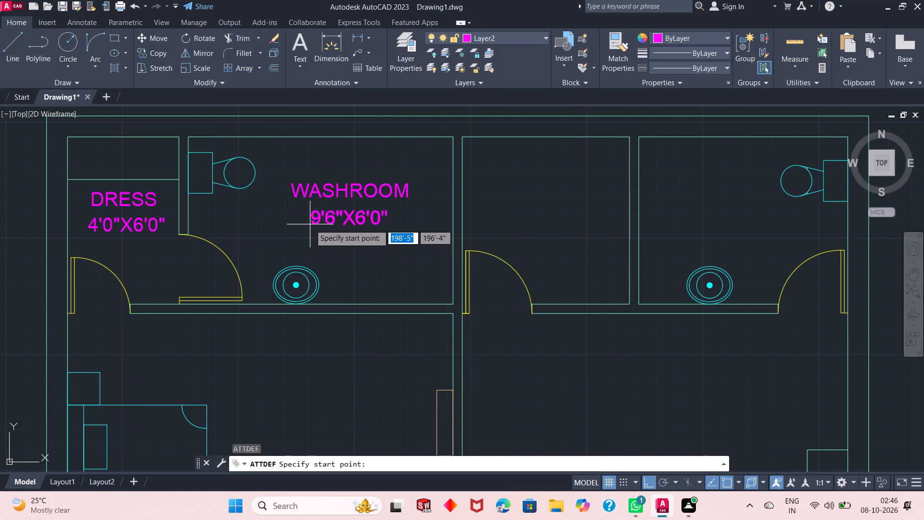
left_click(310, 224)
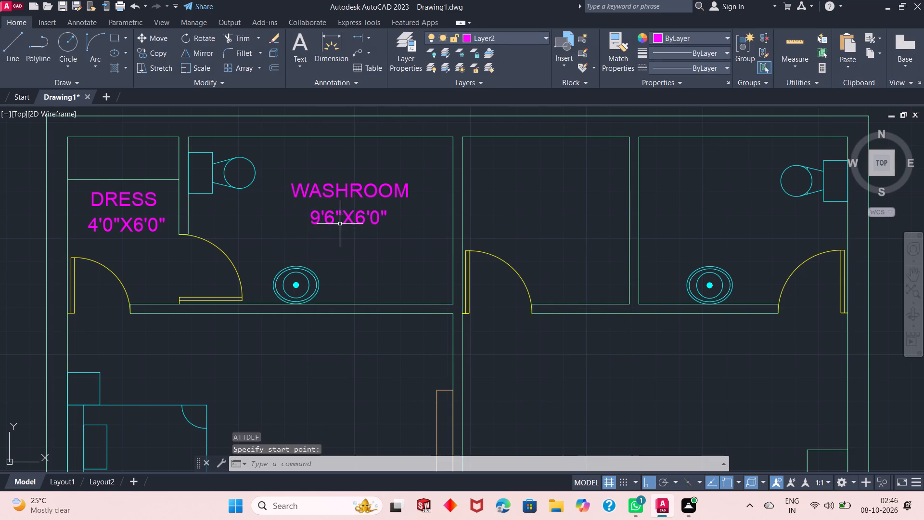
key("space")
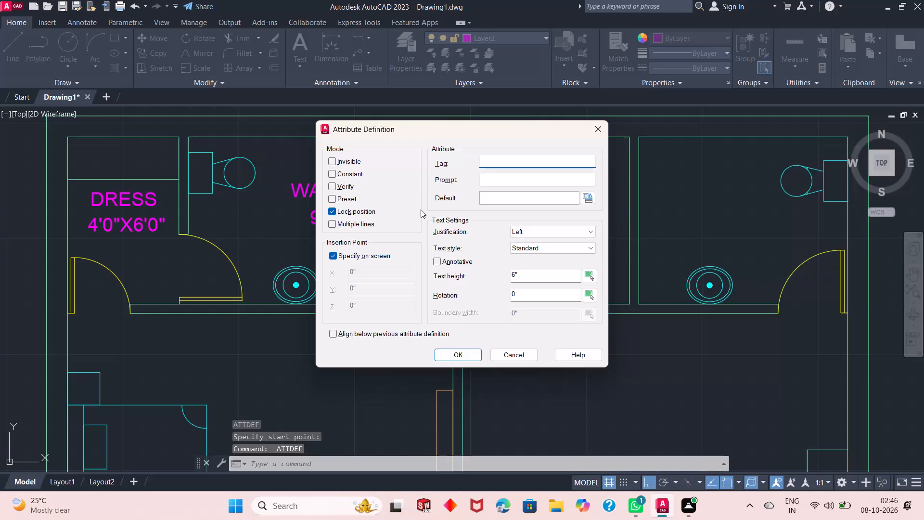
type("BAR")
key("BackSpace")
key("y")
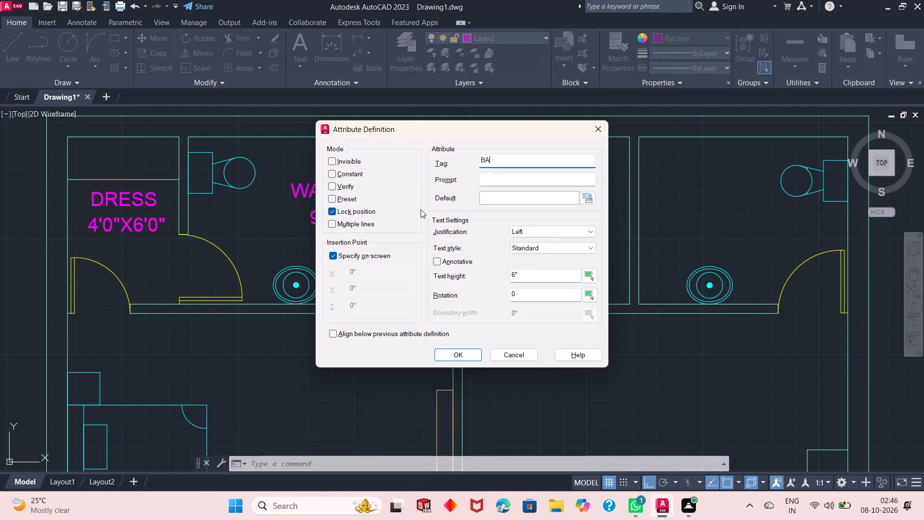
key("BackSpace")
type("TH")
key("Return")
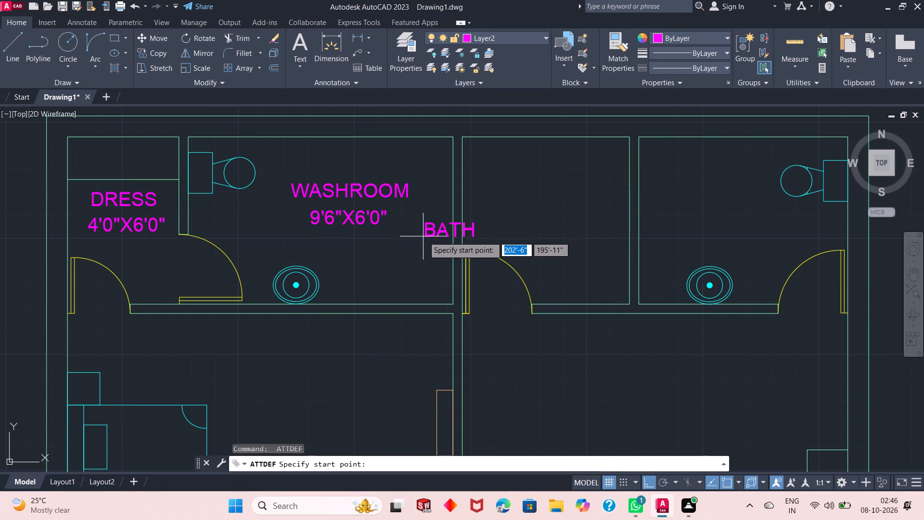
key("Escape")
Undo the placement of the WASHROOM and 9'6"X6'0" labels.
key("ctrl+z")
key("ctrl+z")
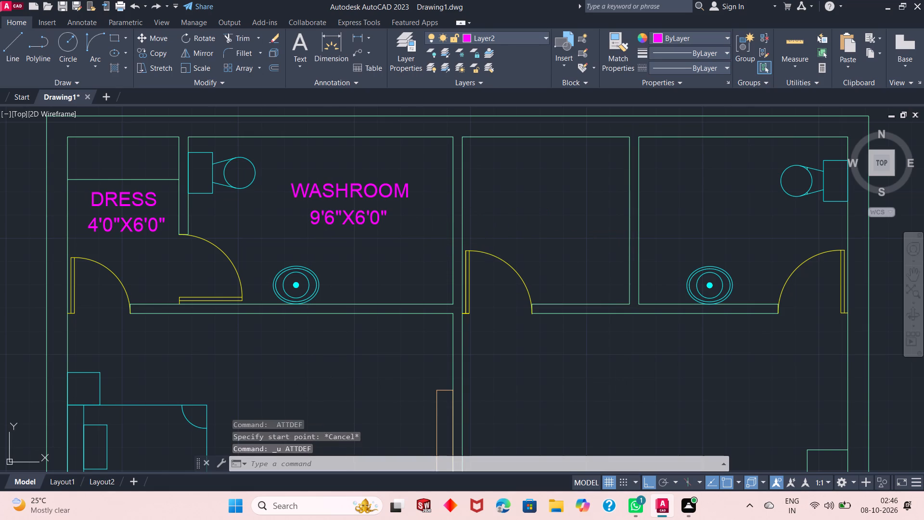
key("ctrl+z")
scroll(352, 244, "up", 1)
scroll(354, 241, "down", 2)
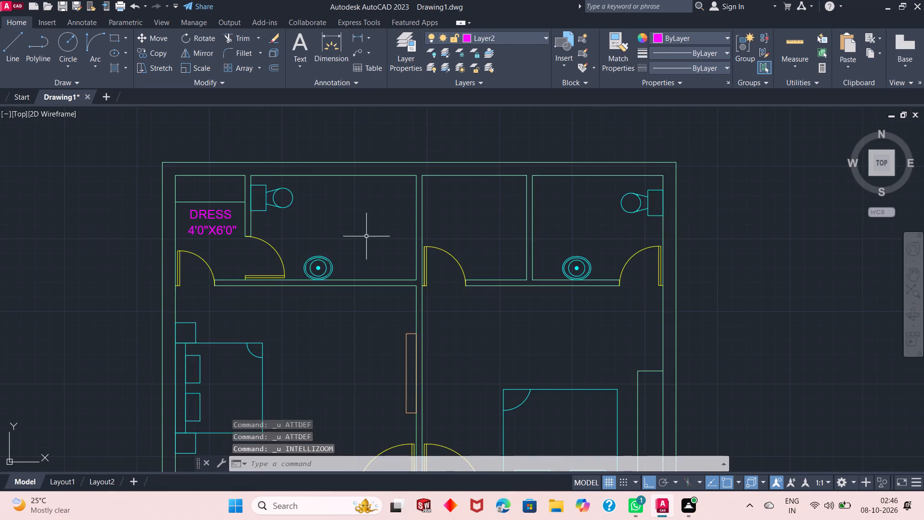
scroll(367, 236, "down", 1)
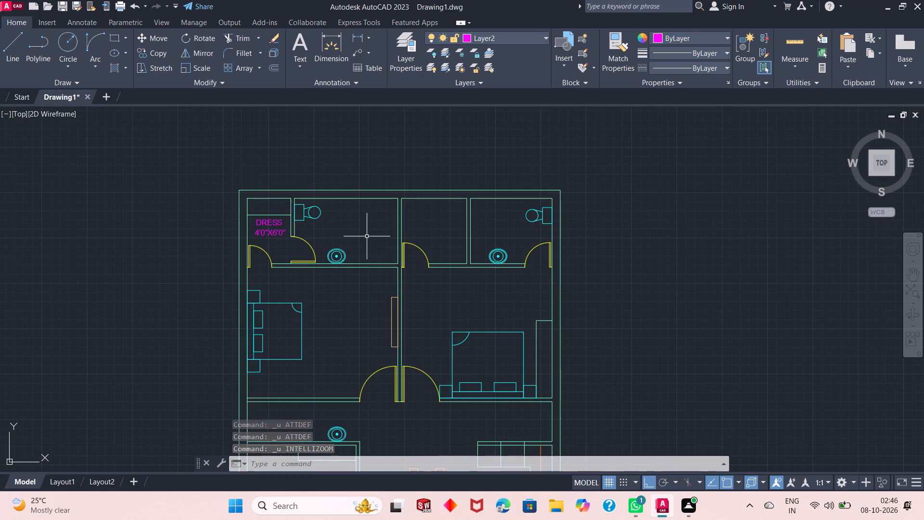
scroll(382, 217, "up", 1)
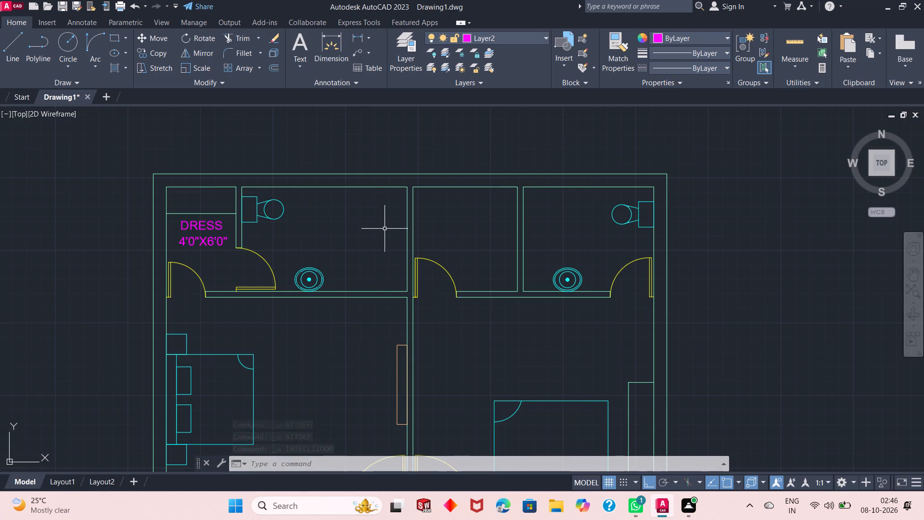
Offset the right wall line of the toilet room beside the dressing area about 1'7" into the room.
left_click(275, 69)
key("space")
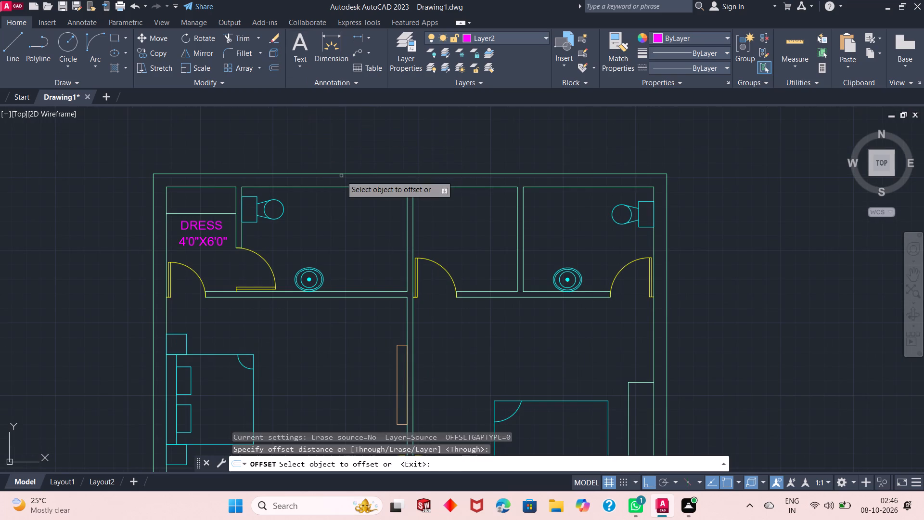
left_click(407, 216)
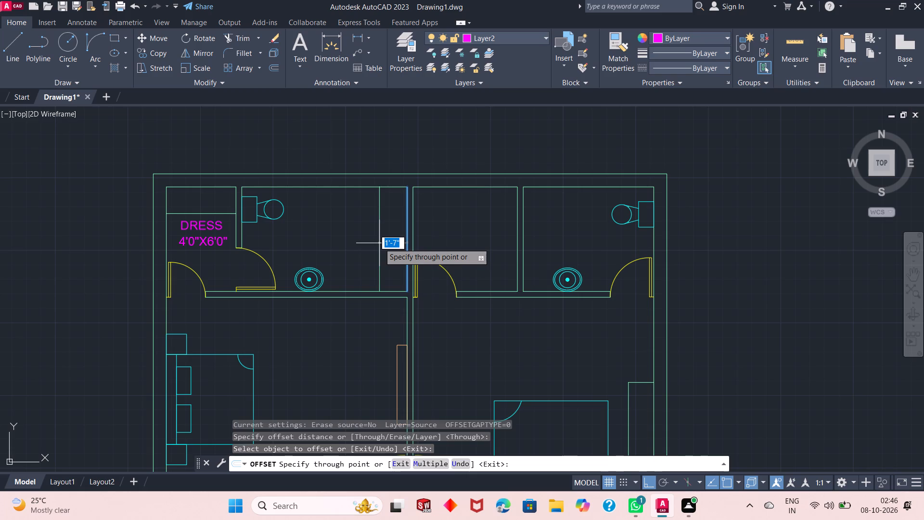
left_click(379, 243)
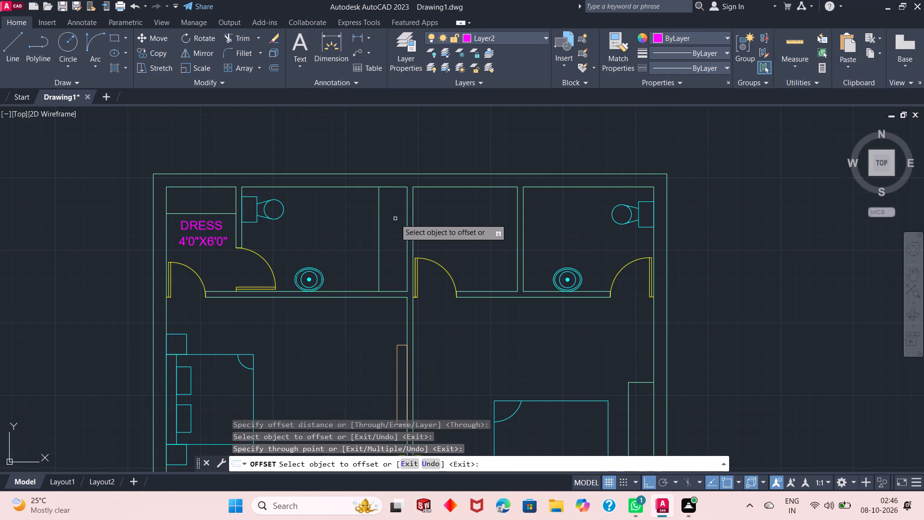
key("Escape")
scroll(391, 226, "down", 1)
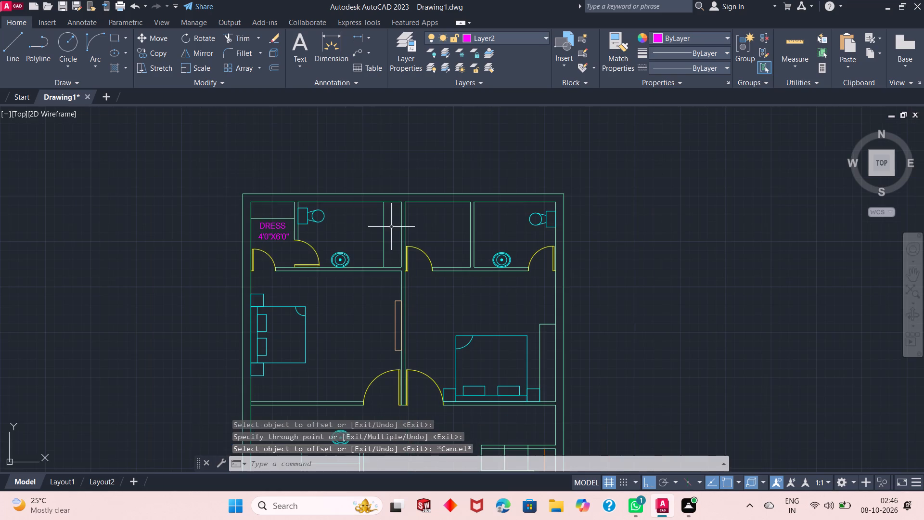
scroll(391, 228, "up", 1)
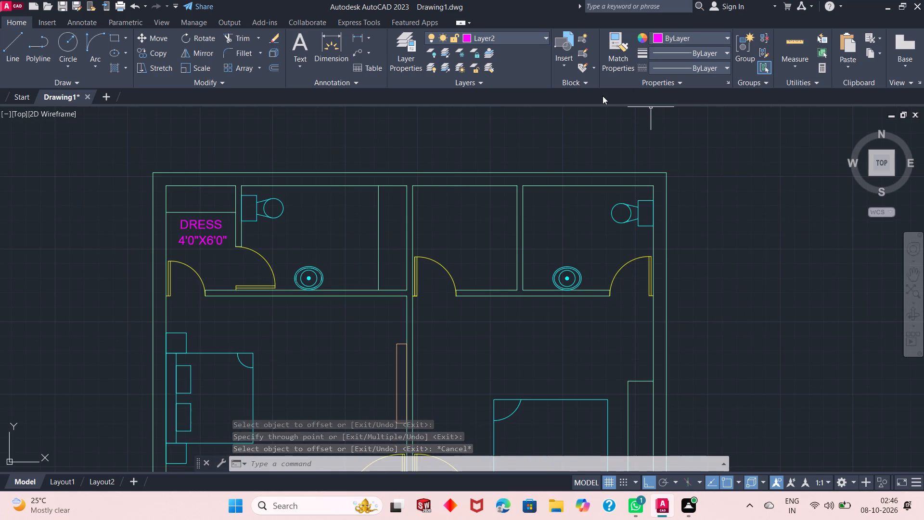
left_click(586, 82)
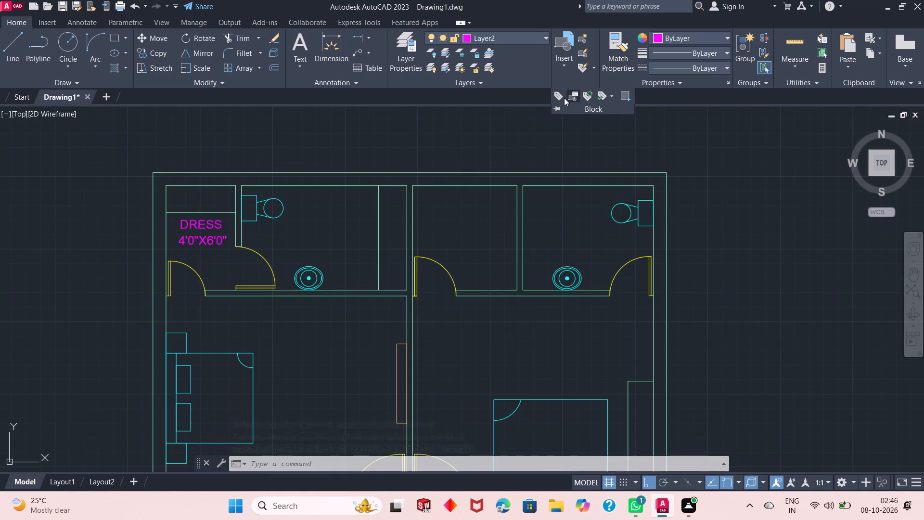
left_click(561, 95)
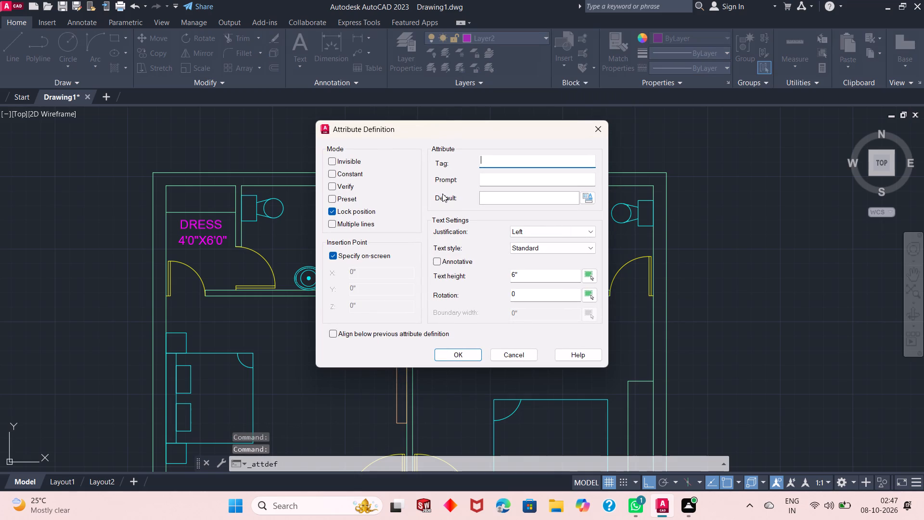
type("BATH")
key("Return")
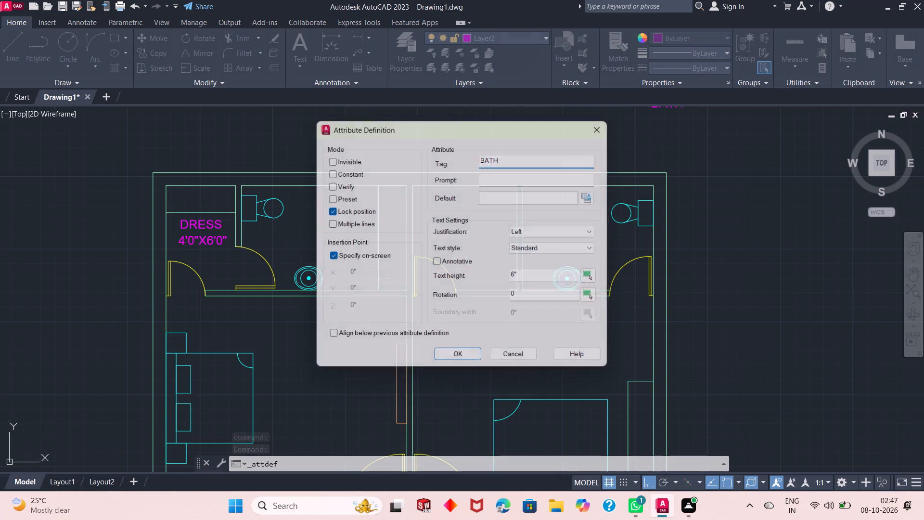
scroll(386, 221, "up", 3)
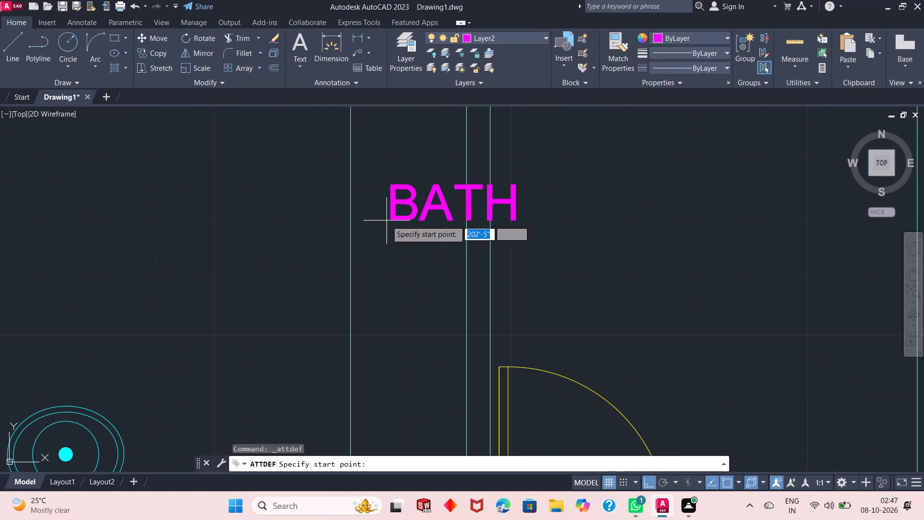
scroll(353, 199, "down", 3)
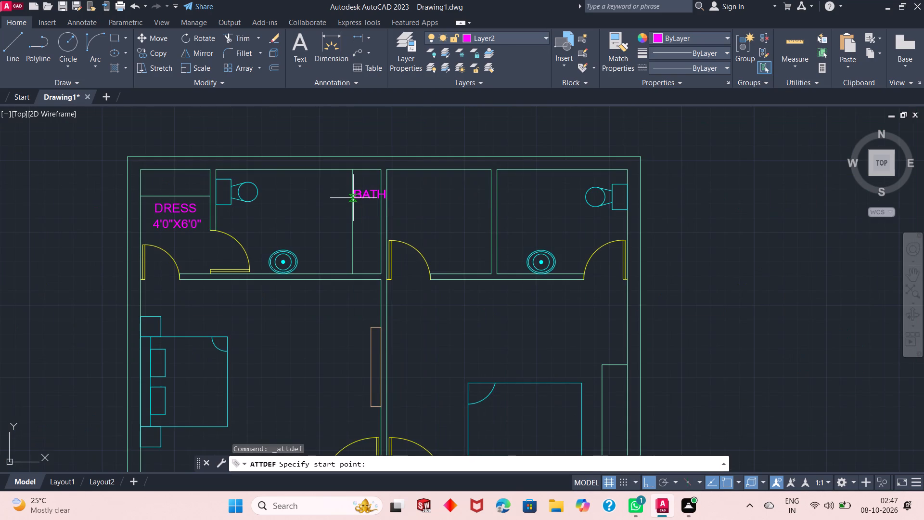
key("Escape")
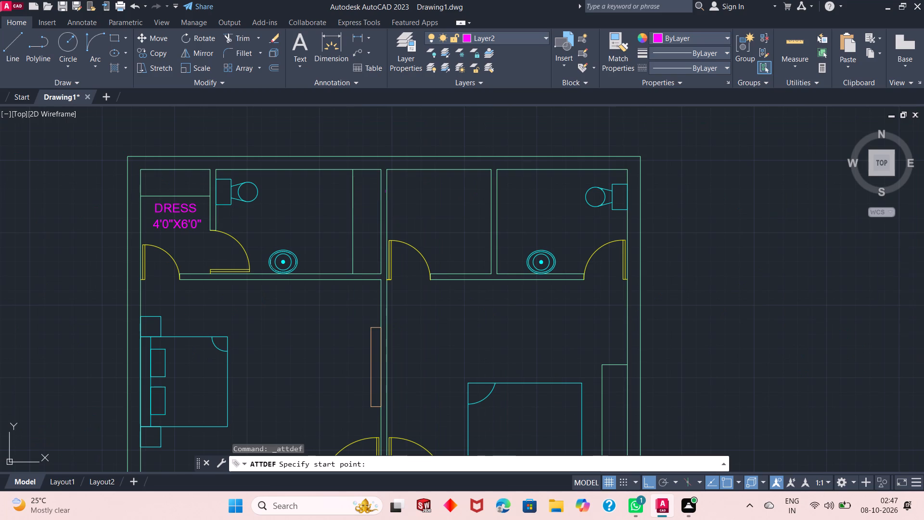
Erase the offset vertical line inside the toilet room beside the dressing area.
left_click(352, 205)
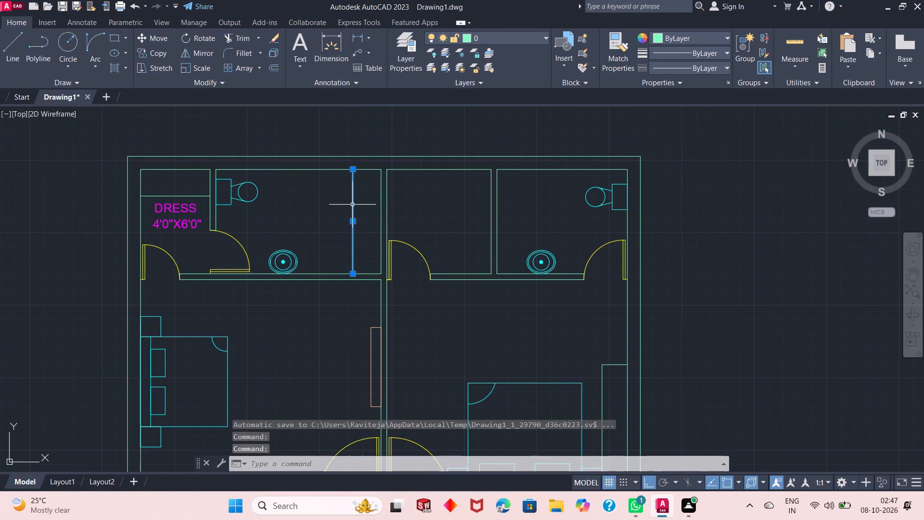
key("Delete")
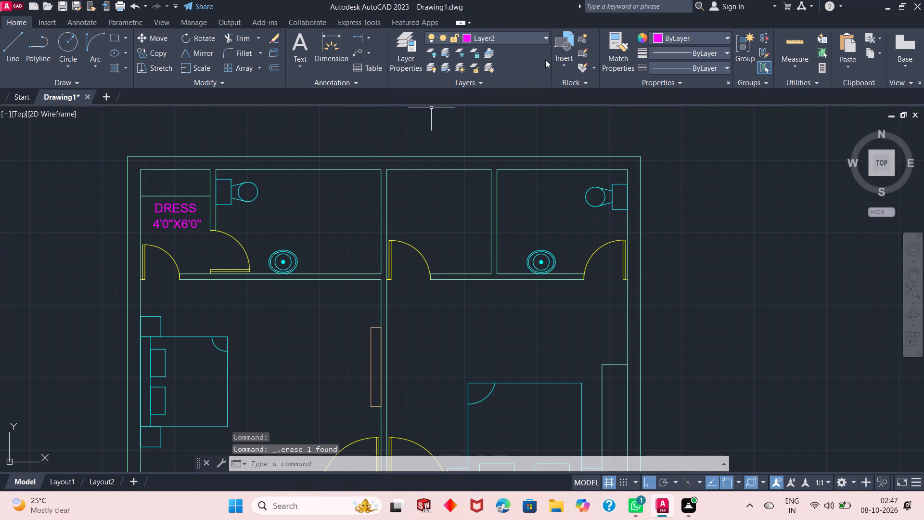
Define a 6" high attribute tagged BATH and place it near the right wall of the toilet room beside the dressing area.
left_click(566, 79)
left_click(563, 94)
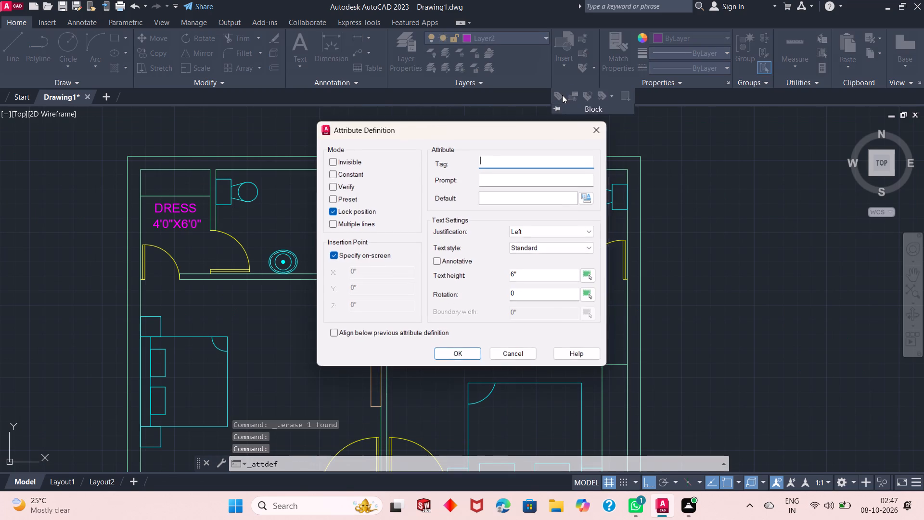
type("BATH")
key("Return")
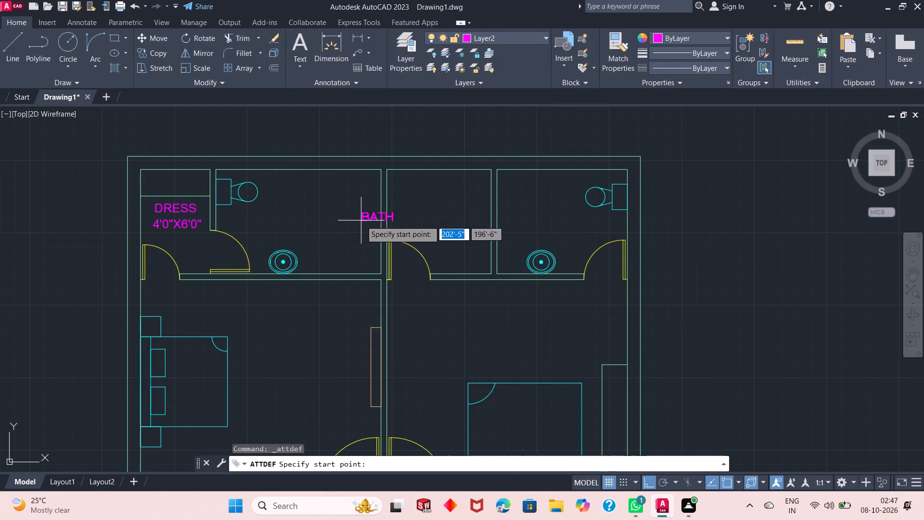
scroll(348, 203, "up", 2)
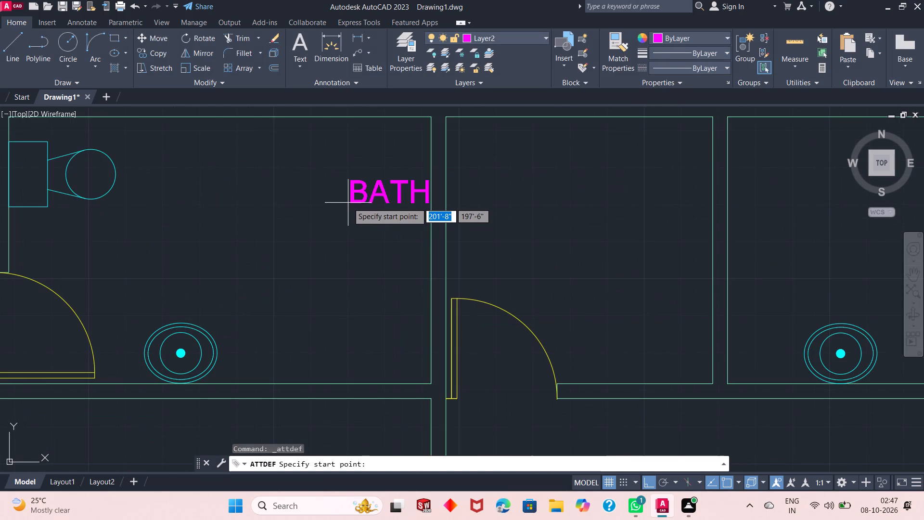
left_click(339, 203)
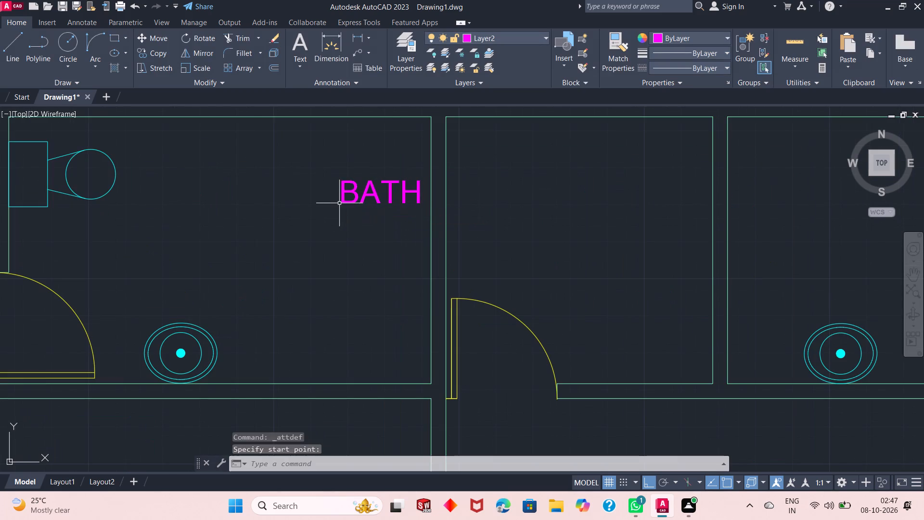
Define a 6" high attribute tagged AREA and place it directly below the BATH label.
key("space")
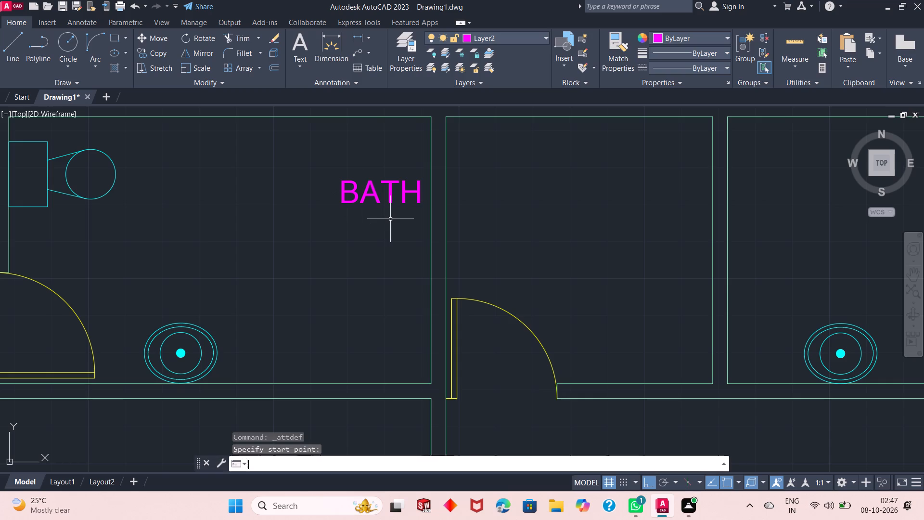
type("AREA")
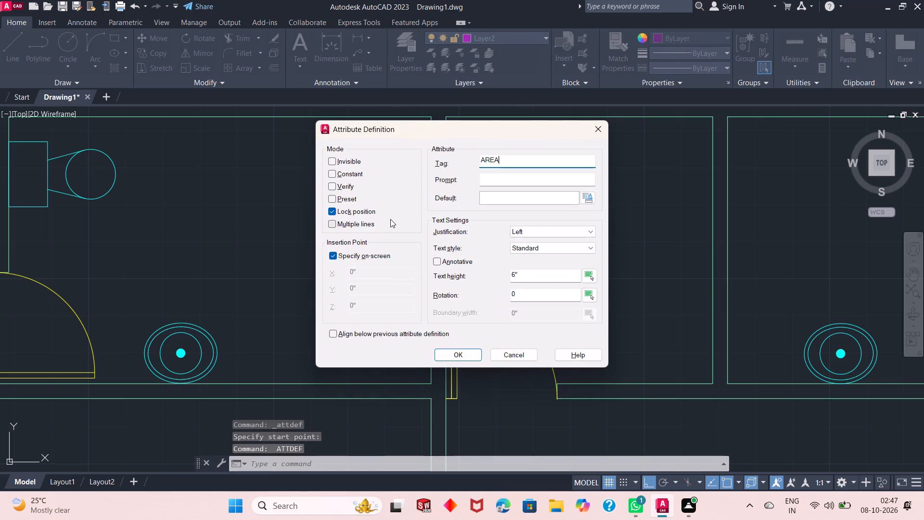
key("Return")
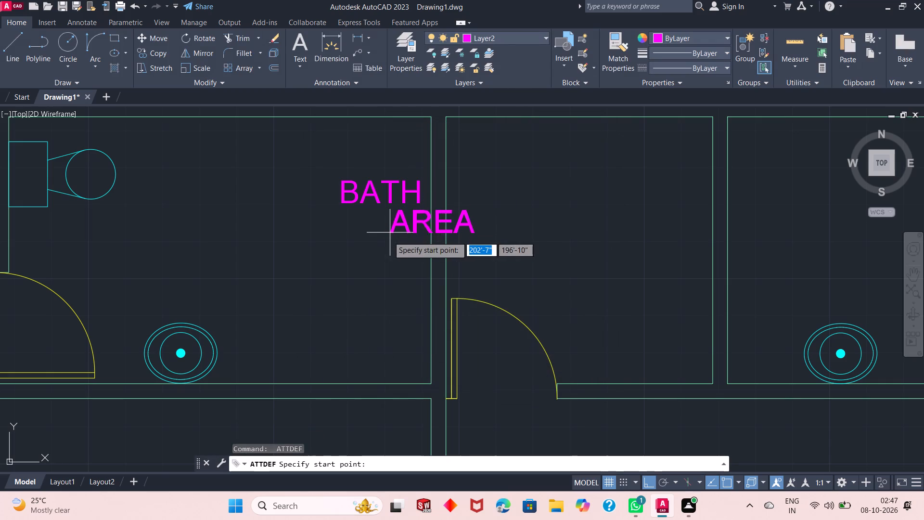
left_click(343, 239)
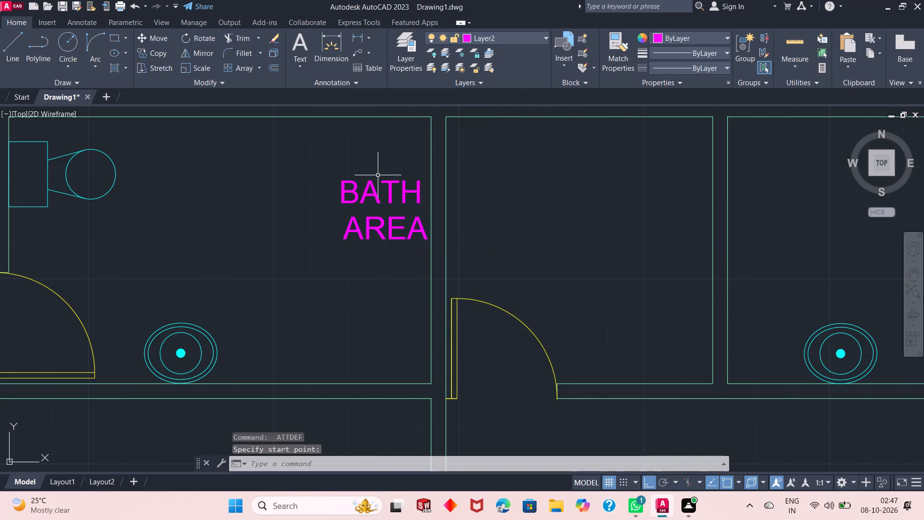
Offset the right wall line of the toilet room inward through a point just beyond the BATH AREA labels, partitioning off the bath area.
left_click(278, 68)
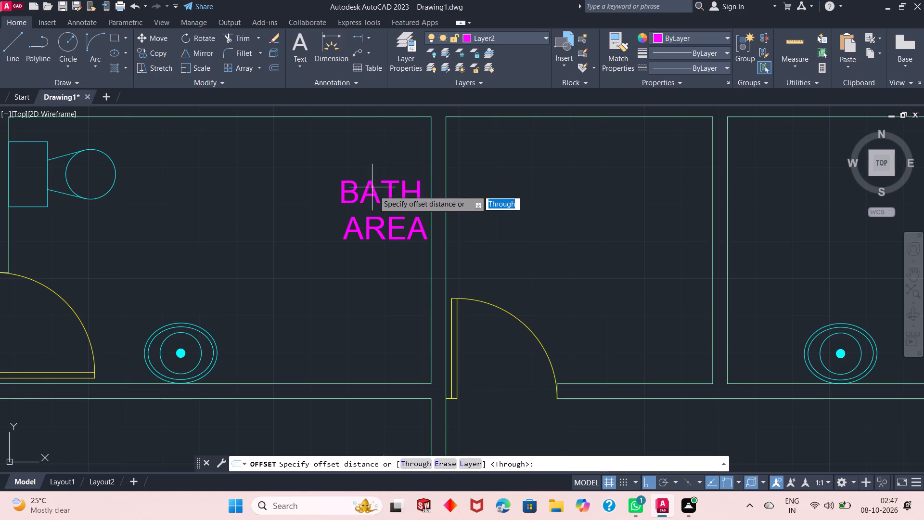
key("space")
left_click(430, 256)
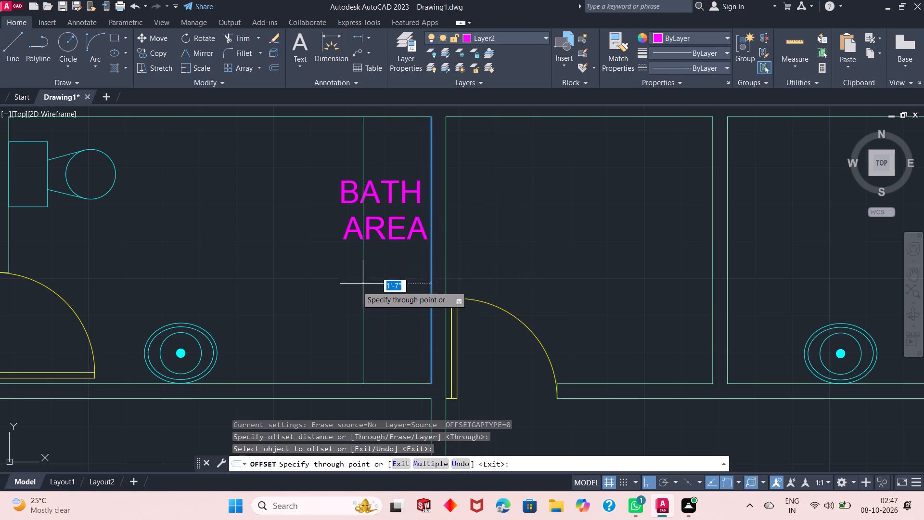
left_click(326, 293)
key("Escape")
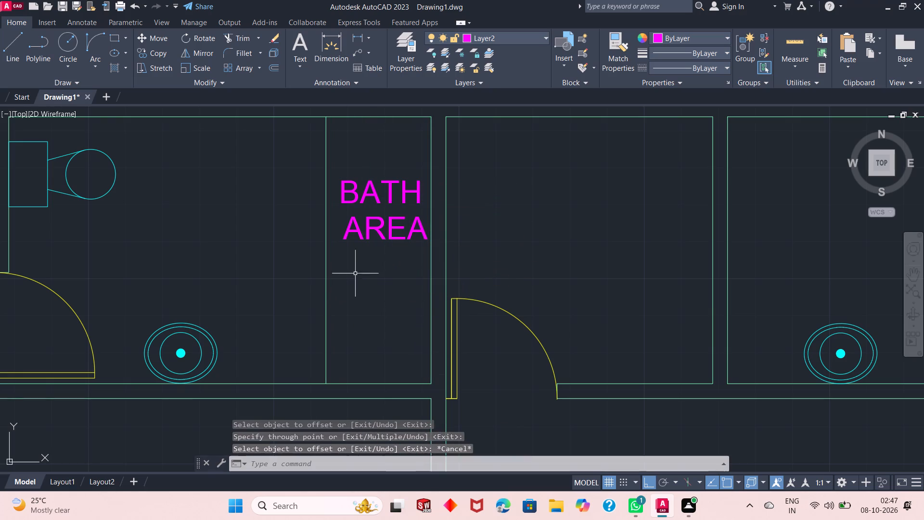
Define a 6" high attribute tagged WASHROOM and place it between the toilet and the new bath area partition.
left_click(563, 80)
left_click(554, 95)
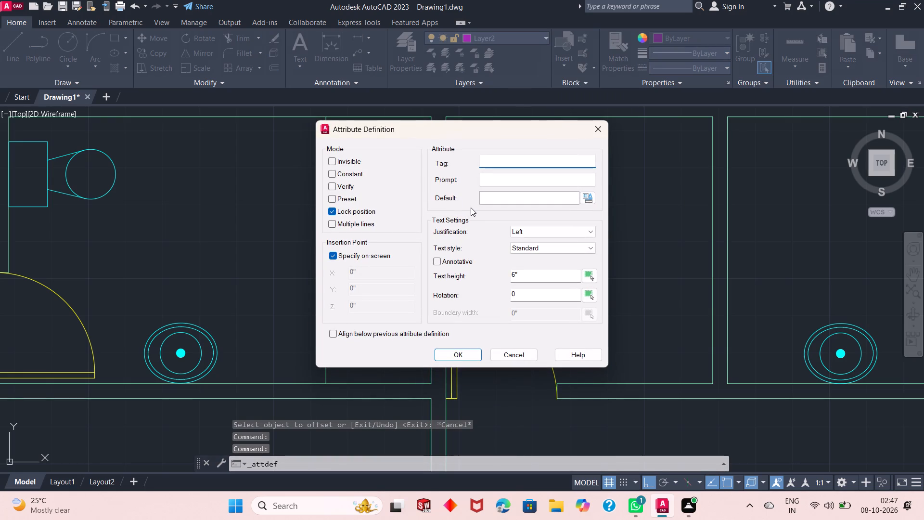
type("WAS")
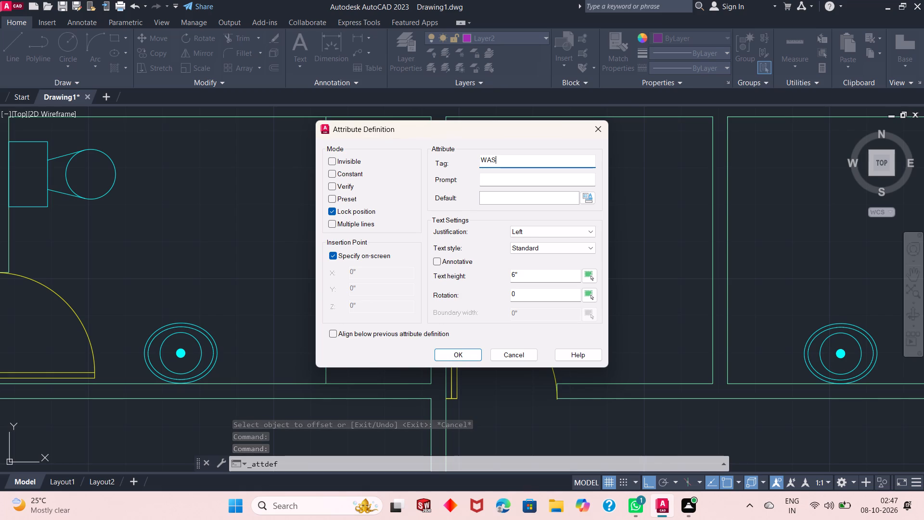
type("HROOM")
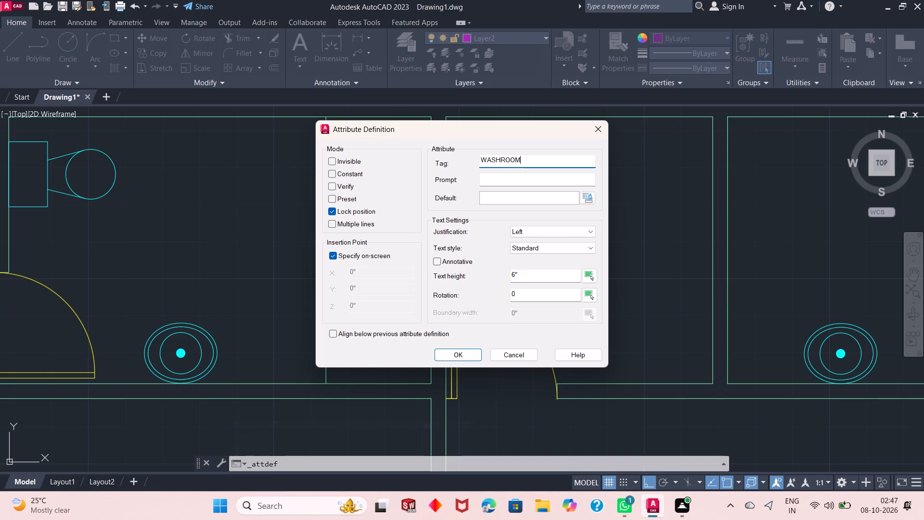
key("Return")
scroll(447, 211, "down", 1)
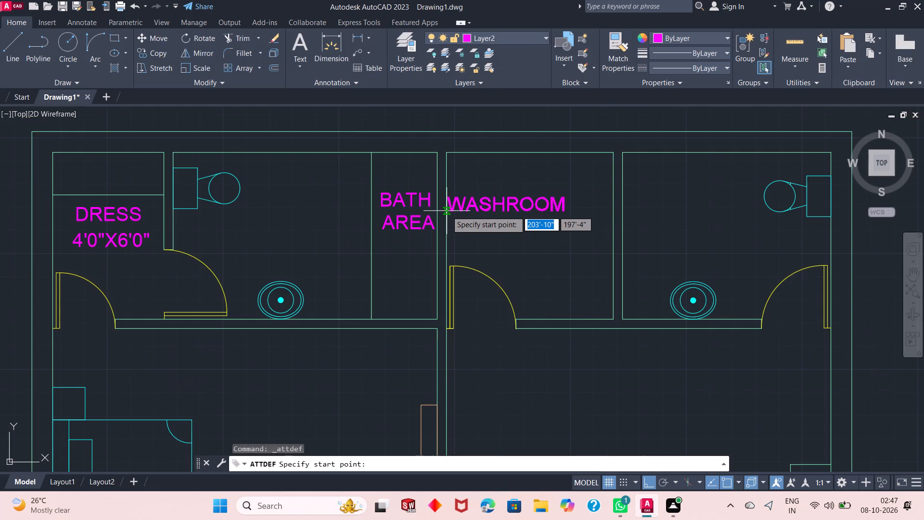
scroll(449, 211, "down", 1)
scroll(331, 212, "up", 1)
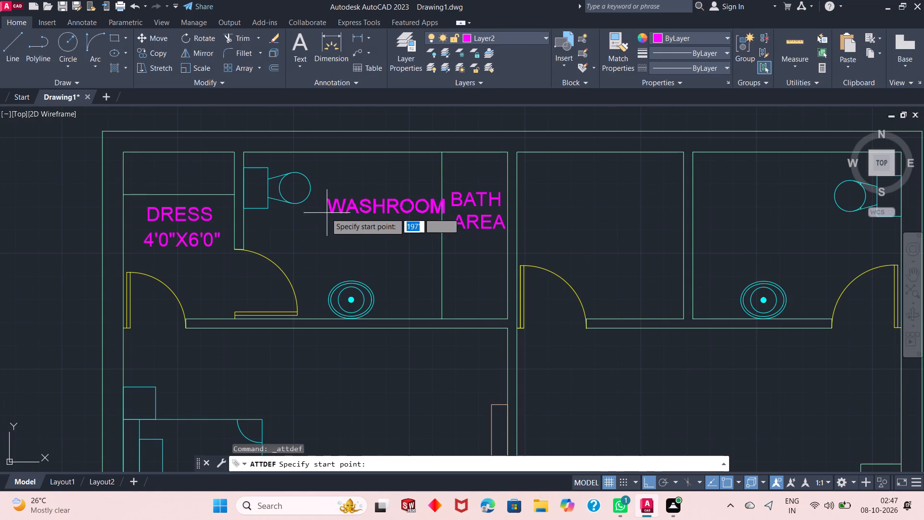
left_click(300, 222)
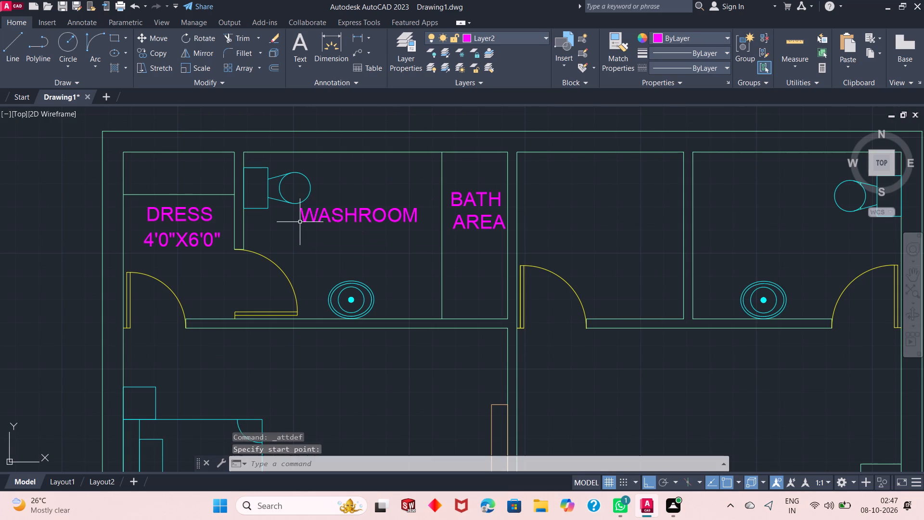
Define a 6" high attribute tagged 9'6"X6'0" and place it directly below the WASHROOM label beside the bath area.
key("space")
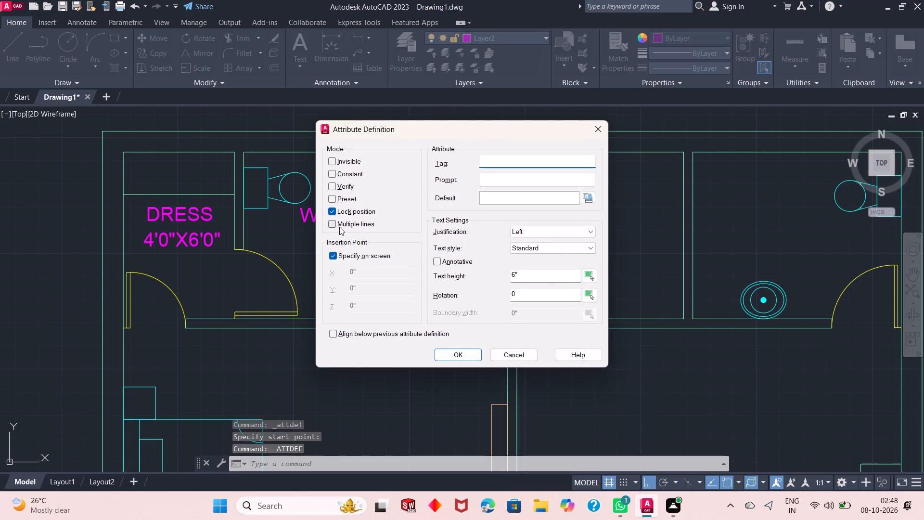
type("9'6\"X")
key("6")
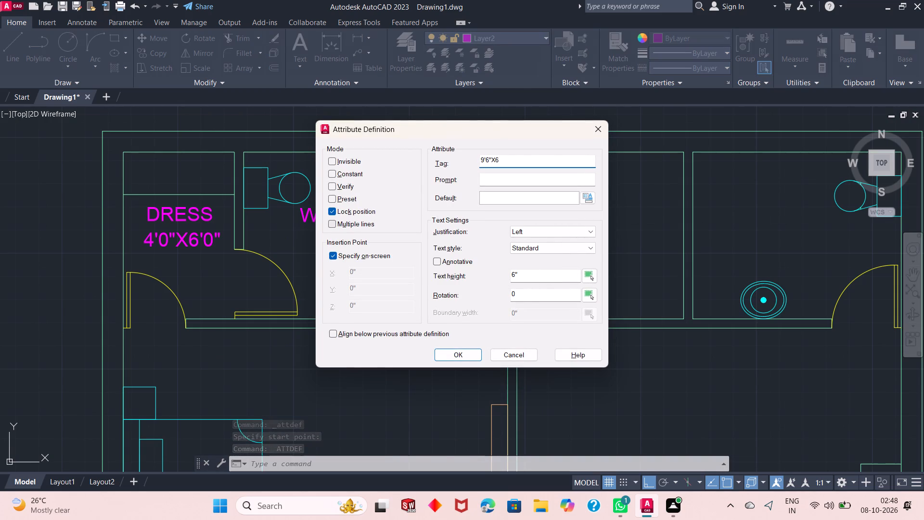
type("'0\"")
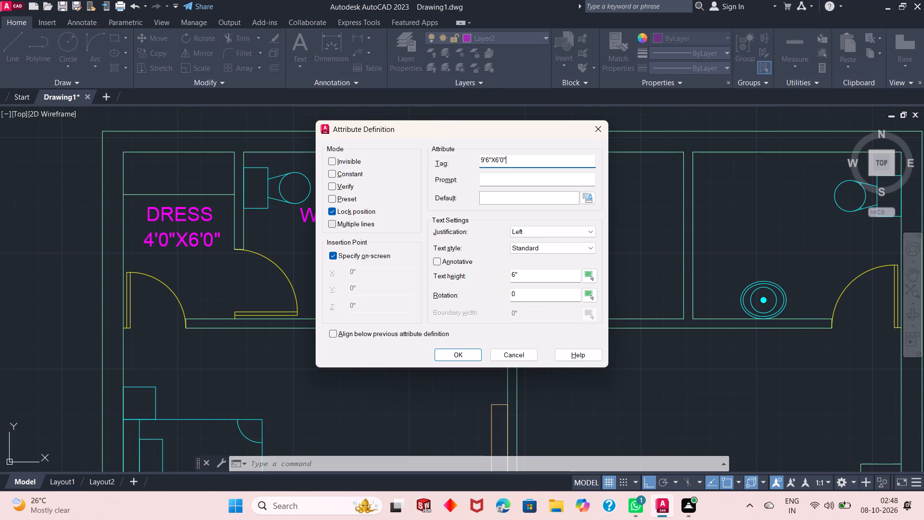
key("Return")
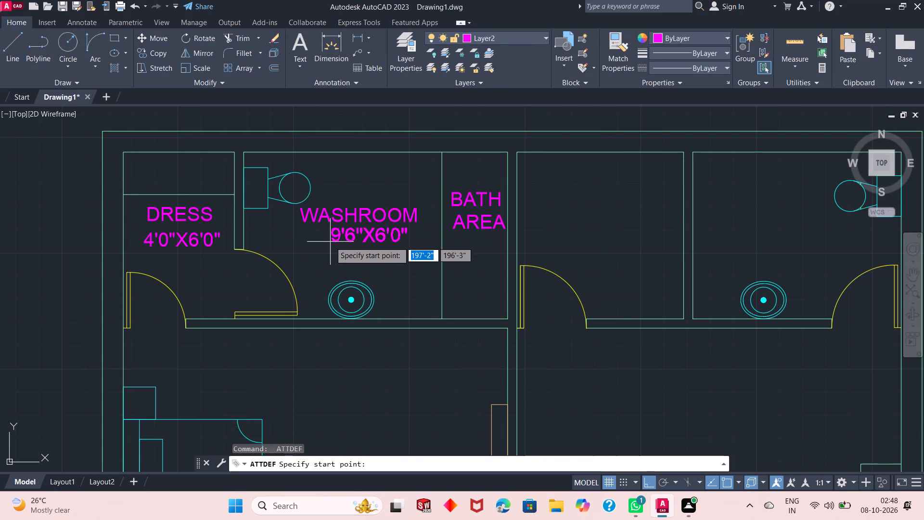
left_click(319, 245)
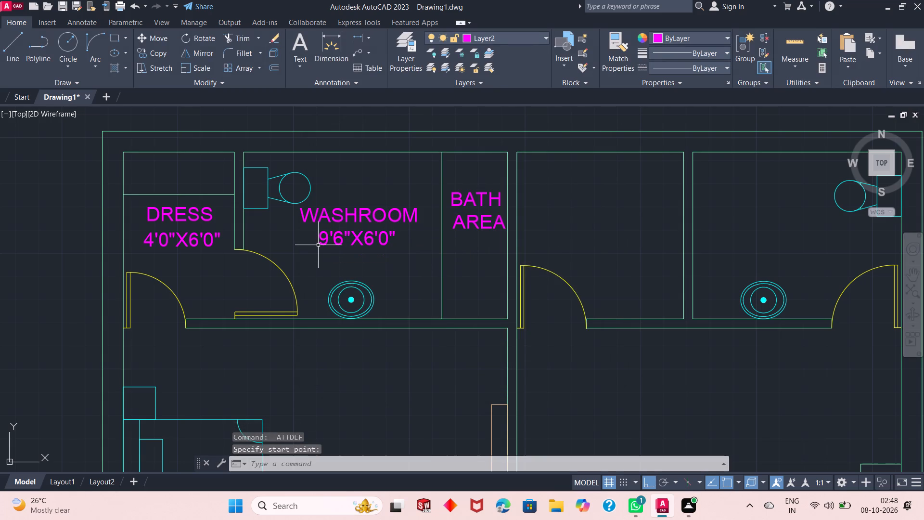
Define a 6" high attribute tagged OPENTOSKY and place it in the empty room between the bath area and the other toilet room.
scroll(354, 229, "up", 1)
scroll(344, 236, "down", 2)
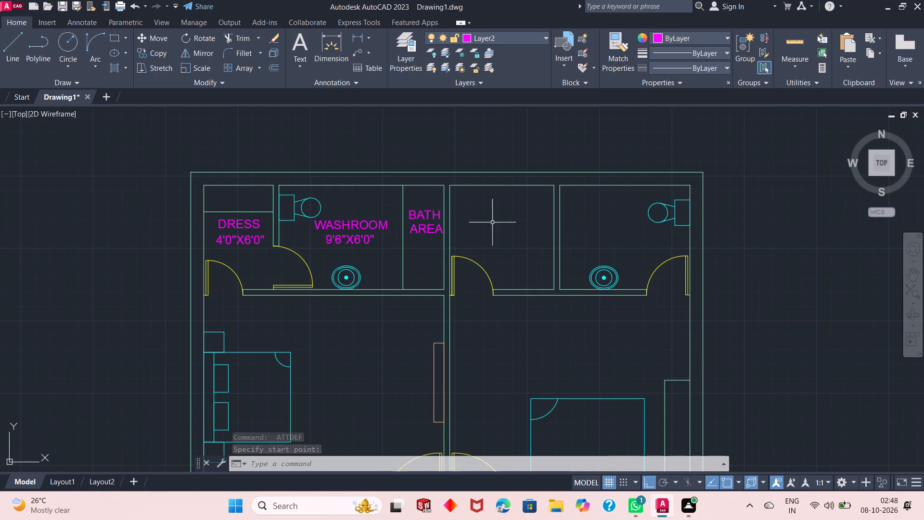
scroll(578, 223, "up", 1)
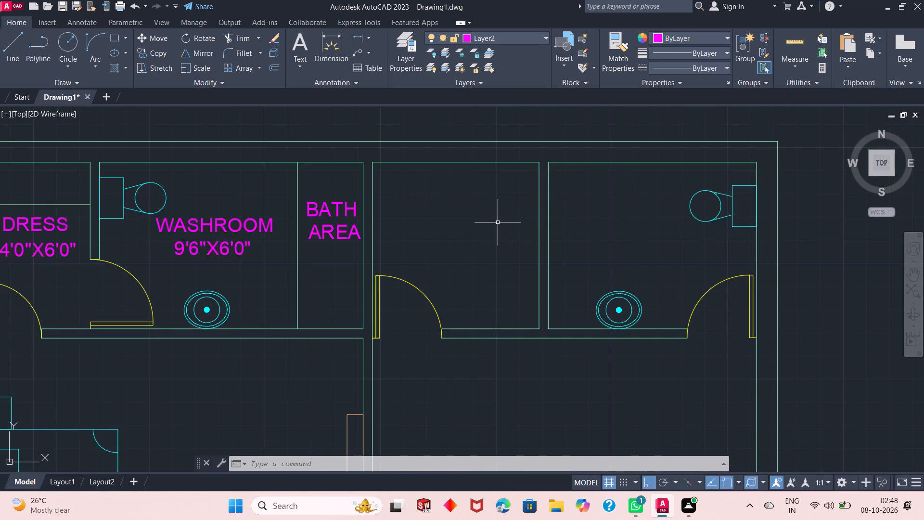
key("space")
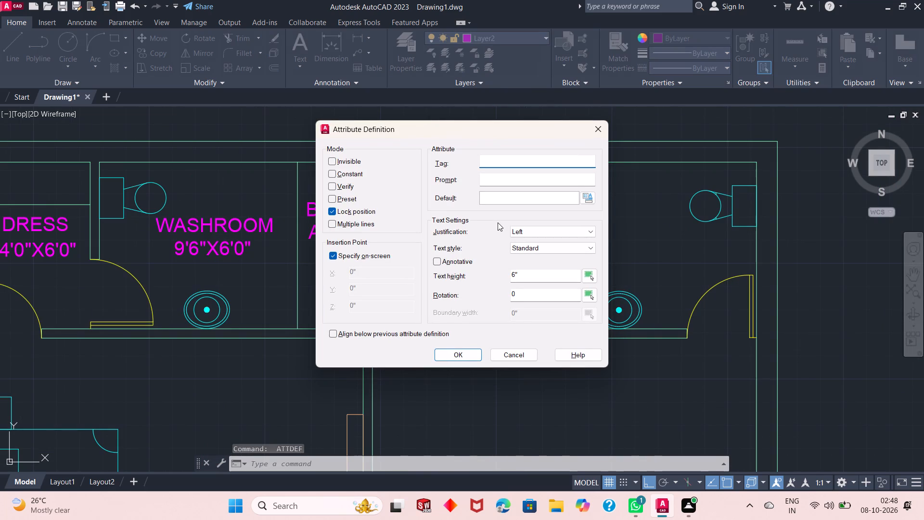
key("p")
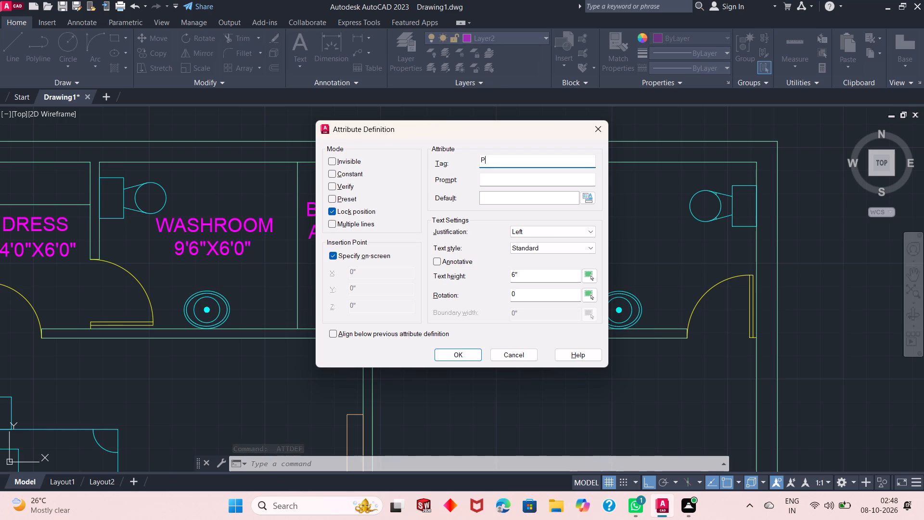
key("BackSpace")
type("OPENTO")
key("s")
type("KY")
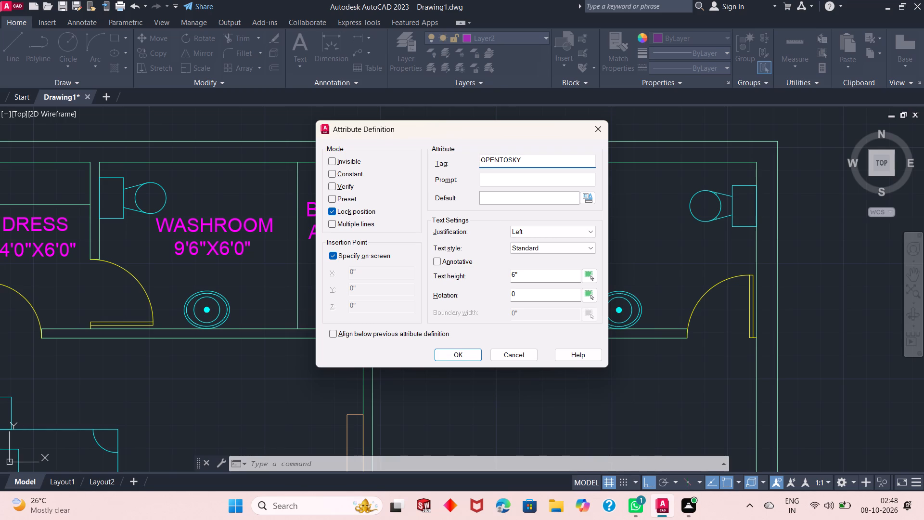
key("Return")
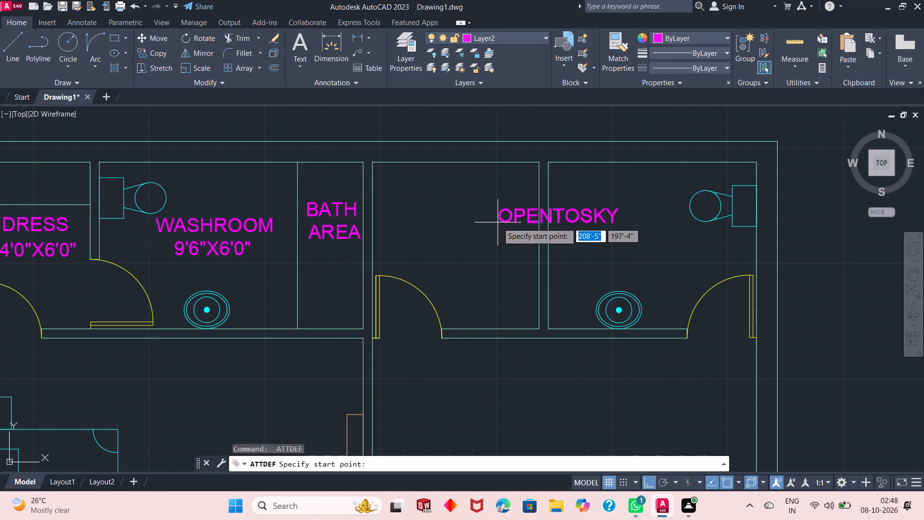
left_click(404, 227)
Define a 6" high attribute tagged 6'0"X6'0" and place it directly below the OPENTOSKY label.
key("space")
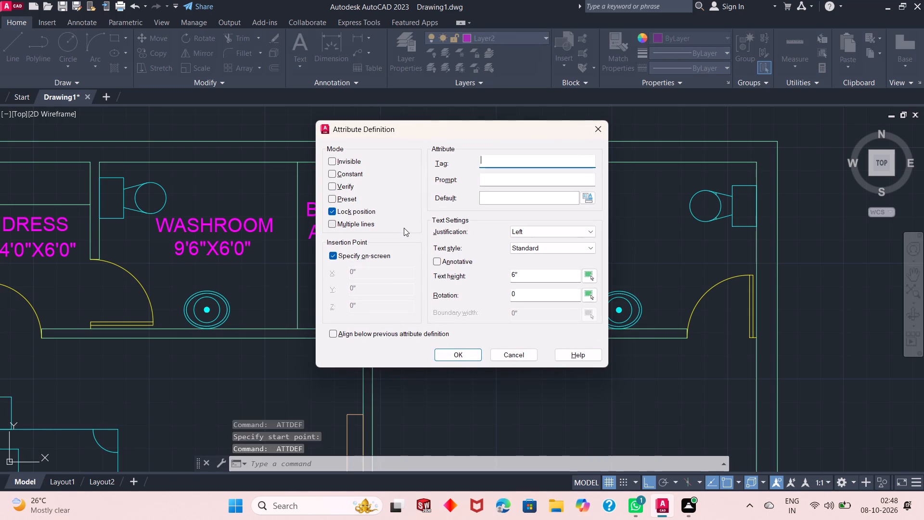
type("6'0\"X6'0\"")
key("Return")
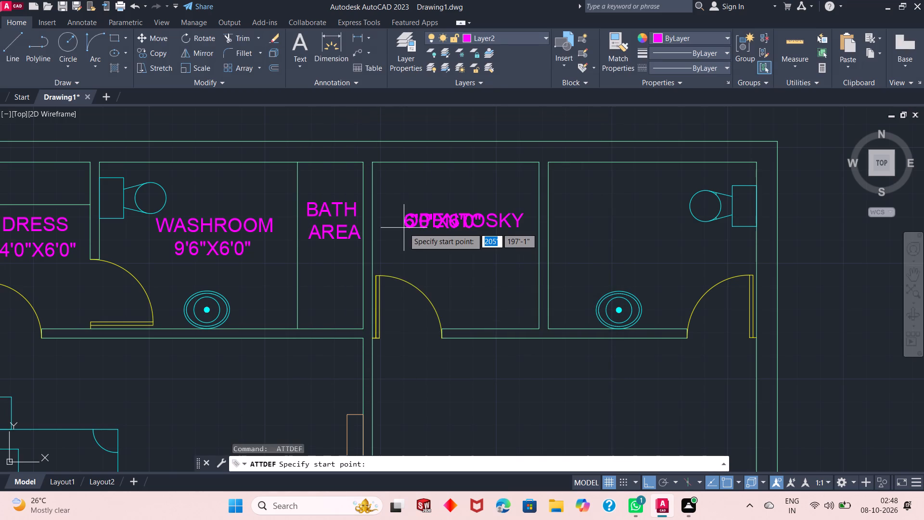
left_click(427, 256)
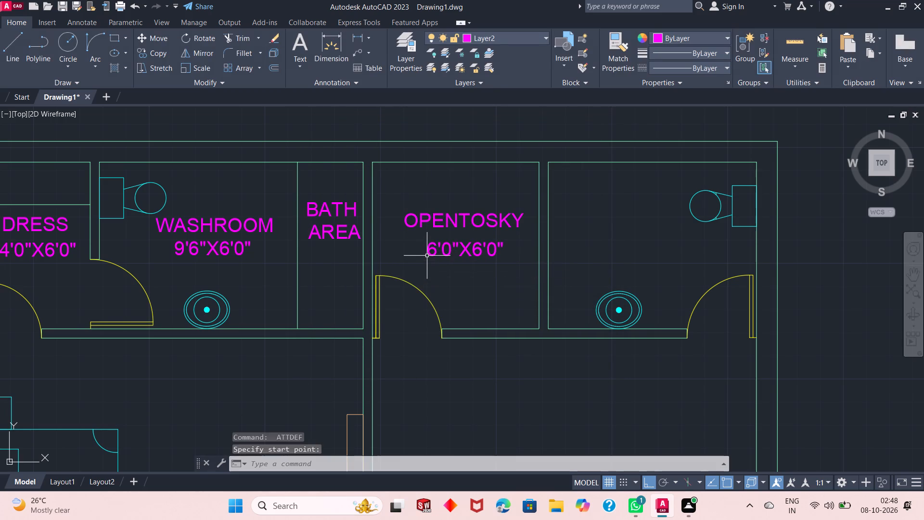
Define a 6" high attribute tagged WASHROOM and place it in the toilet room on the far side of the open-to-sky space.
key("space")
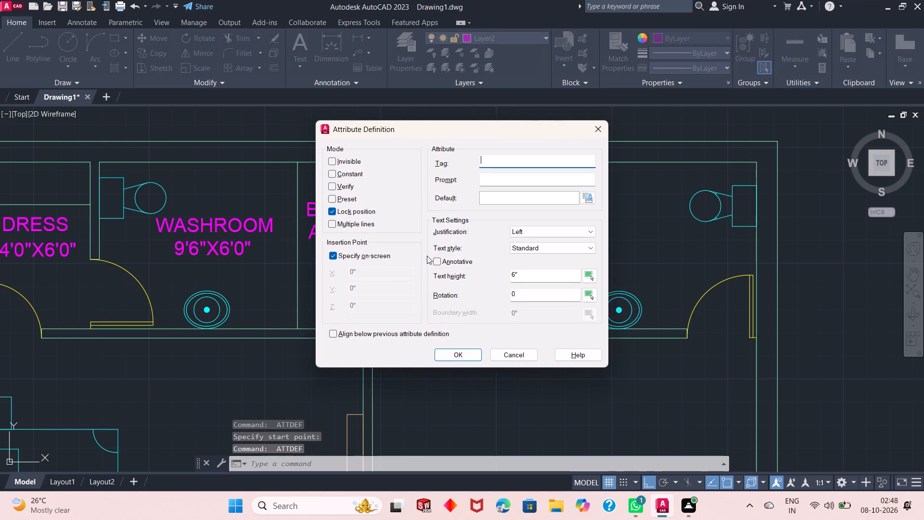
type("WASHROOM")
key("Return")
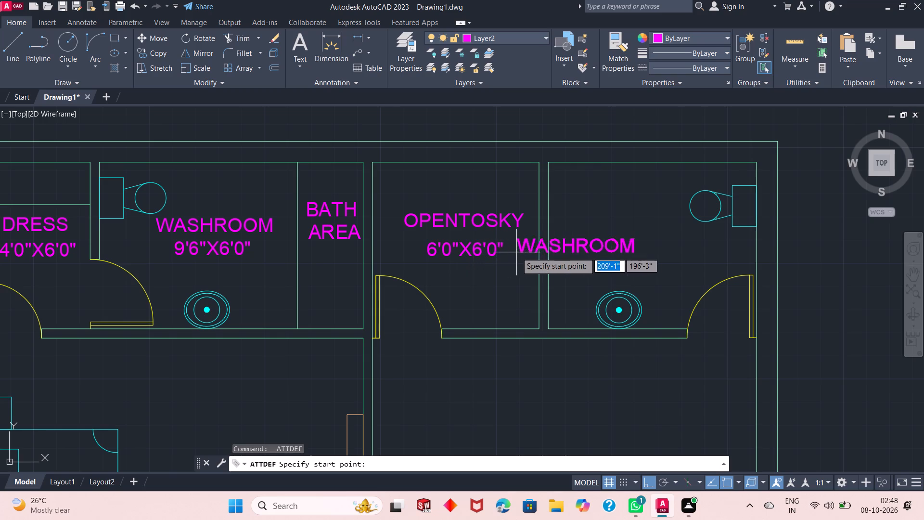
left_click(566, 234)
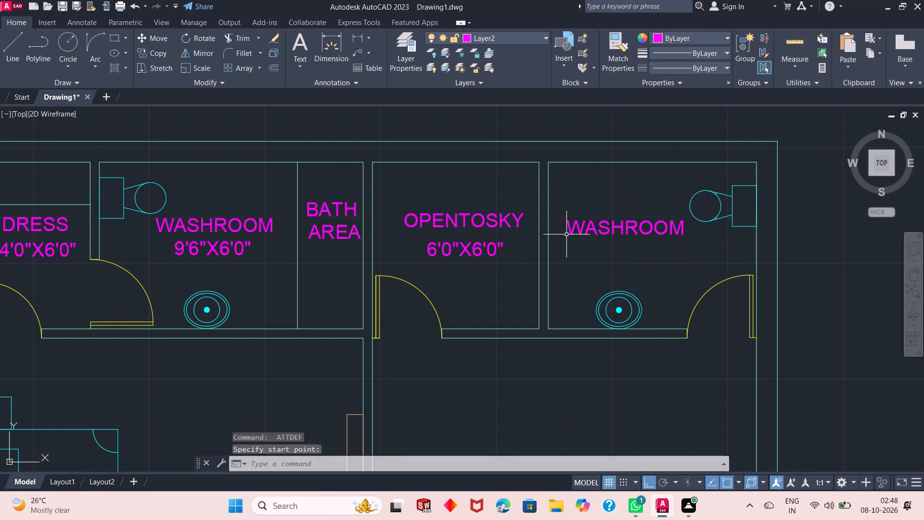
Define a 6" high attribute tagged 7'6"X6'0" and place it directly below the second WASHROOM label.
key("Return")
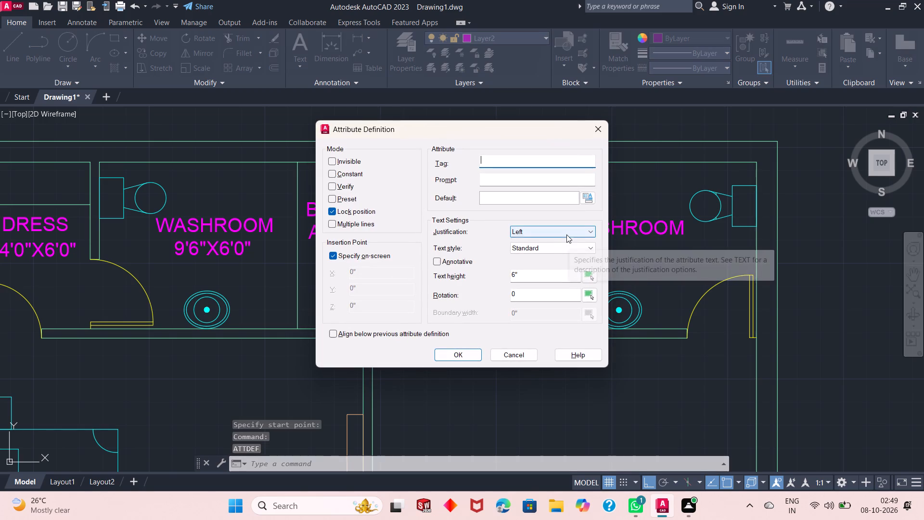
type("7'6\"X")
type("6'0\"")
key("Return")
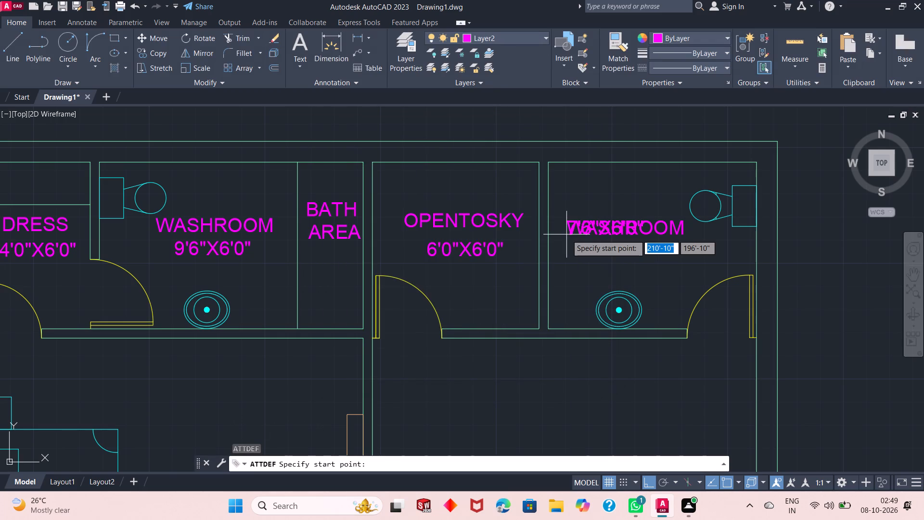
left_click(586, 258)
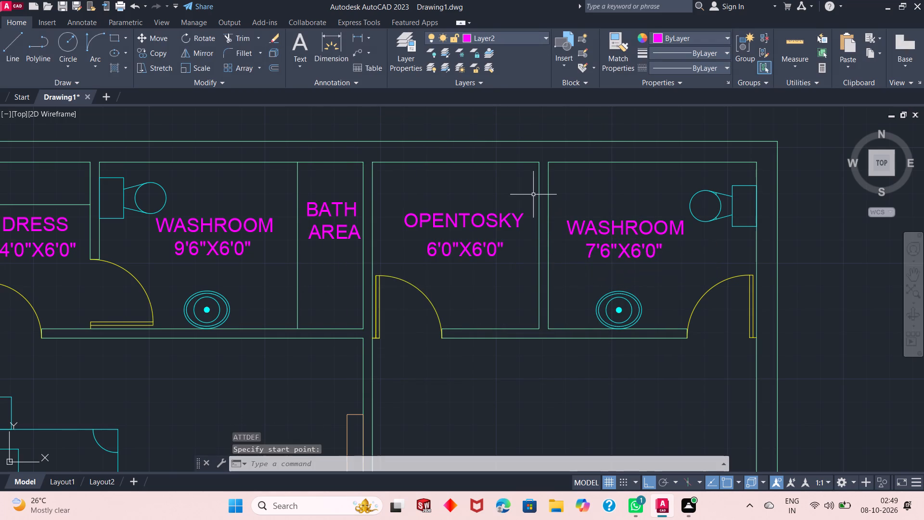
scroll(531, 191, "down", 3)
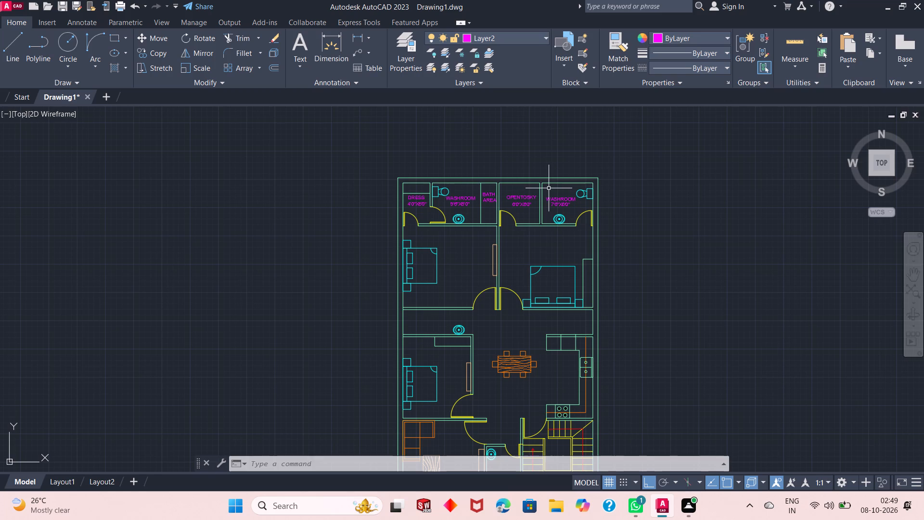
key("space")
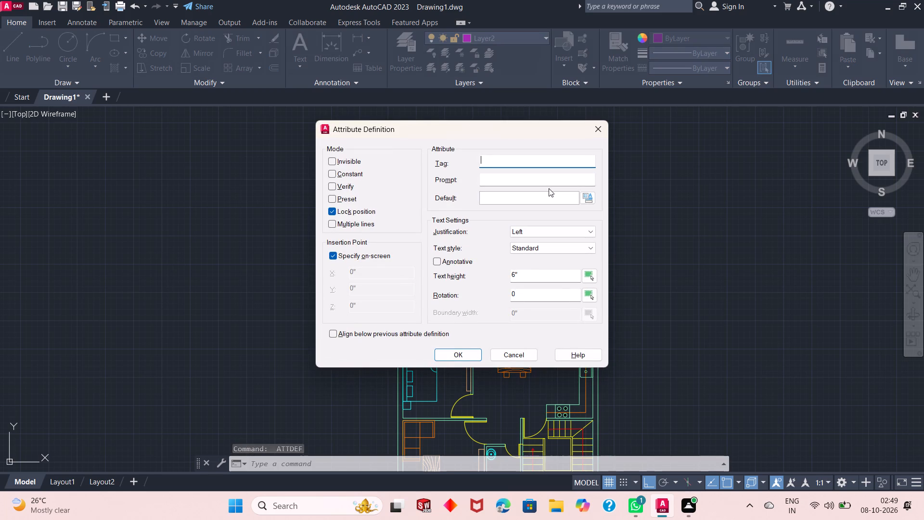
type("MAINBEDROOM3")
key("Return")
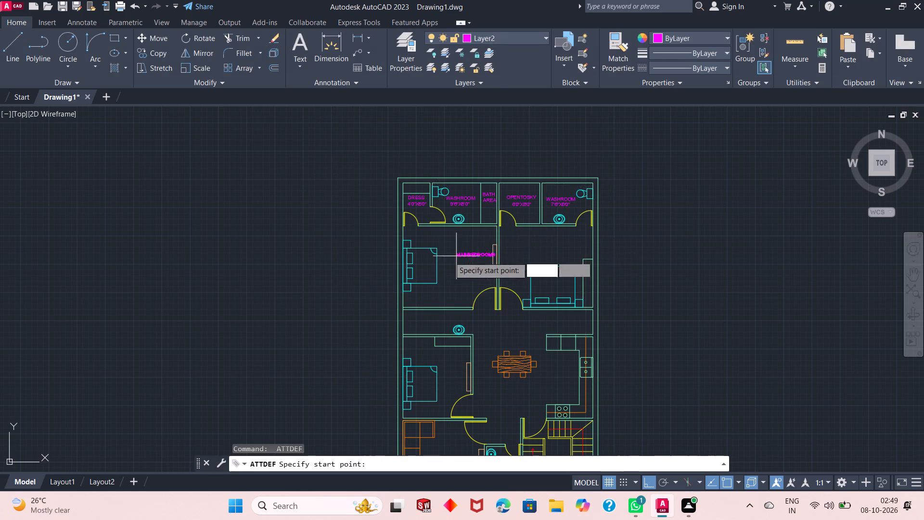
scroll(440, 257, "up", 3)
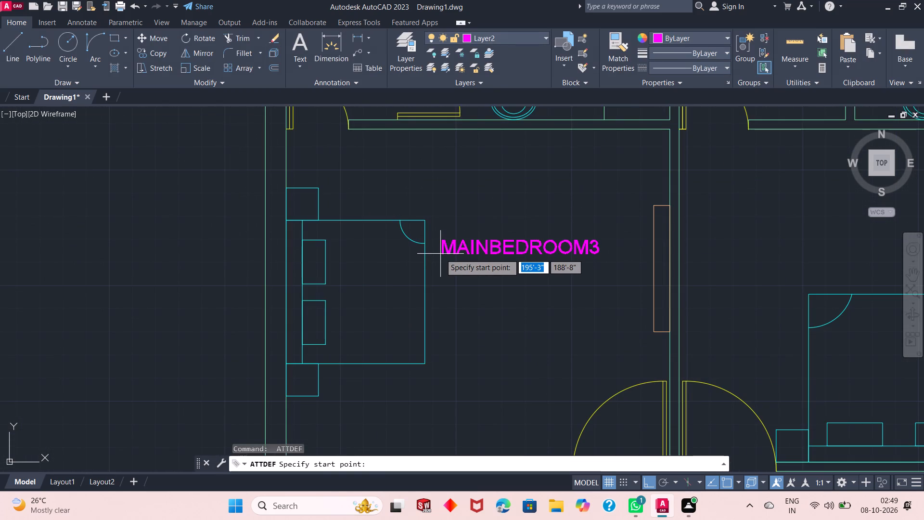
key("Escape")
Define a 6" high attribute tagged MBEDROOM and place it between the bed and the wall unit in the bedroom below the first washroom.
key("space")
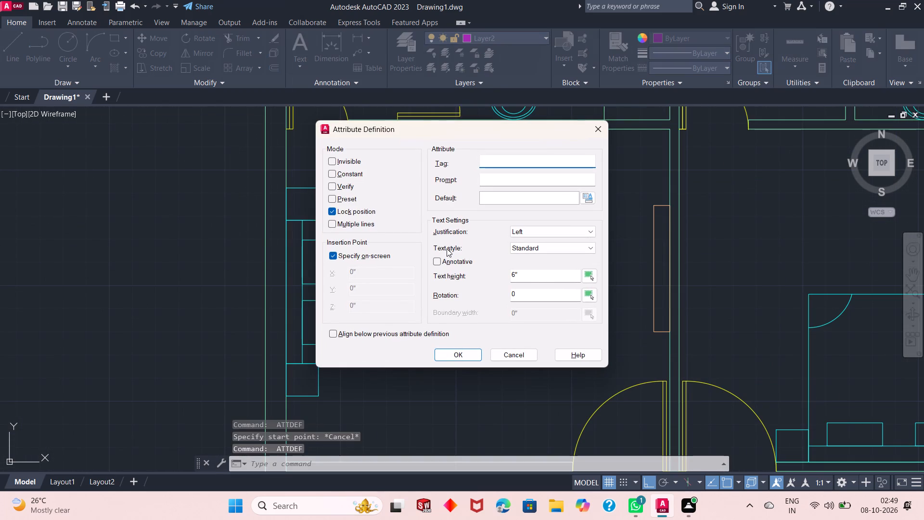
key("m")
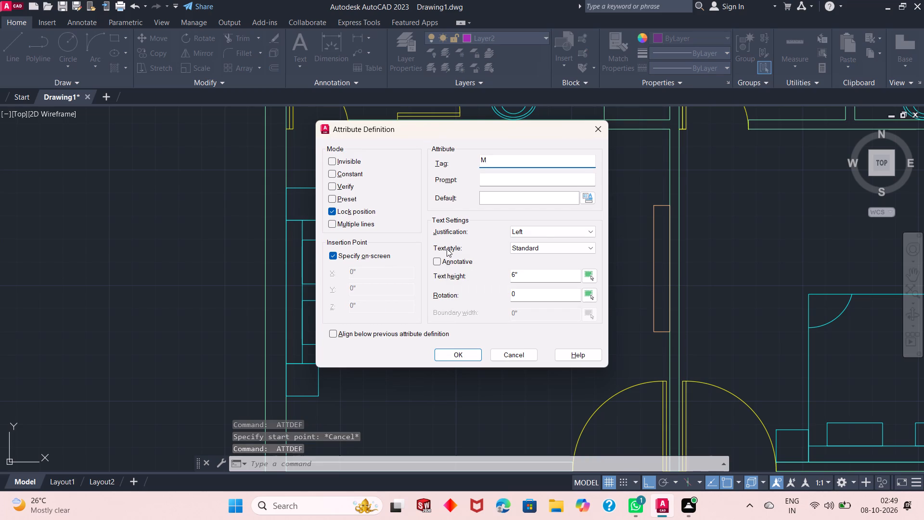
type("BEDROOM")
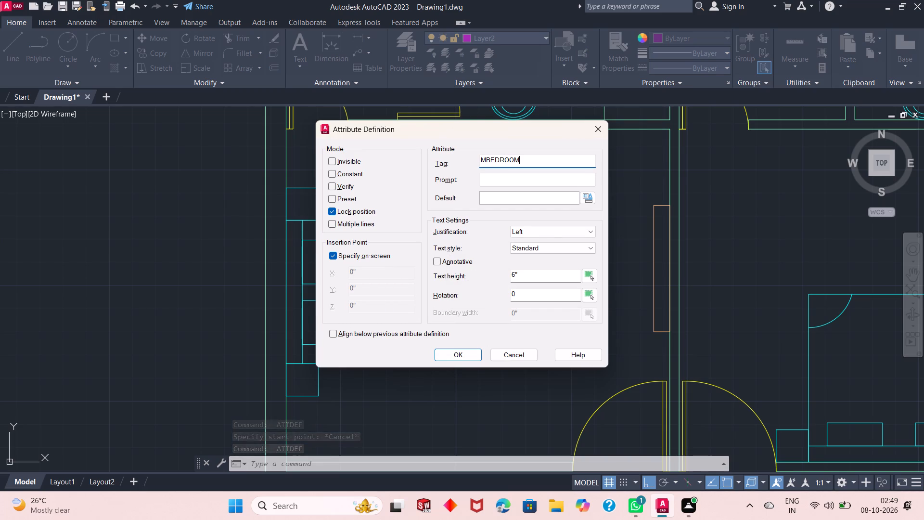
key("Return")
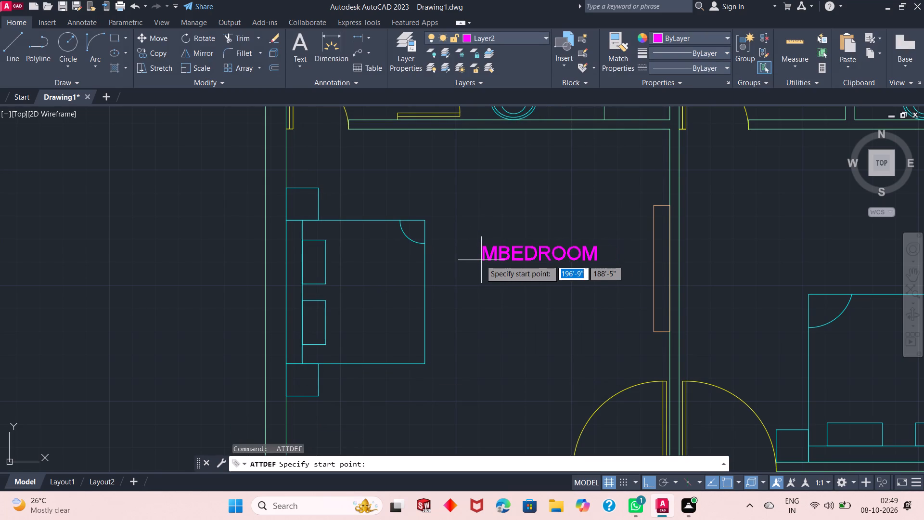
left_click(482, 265)
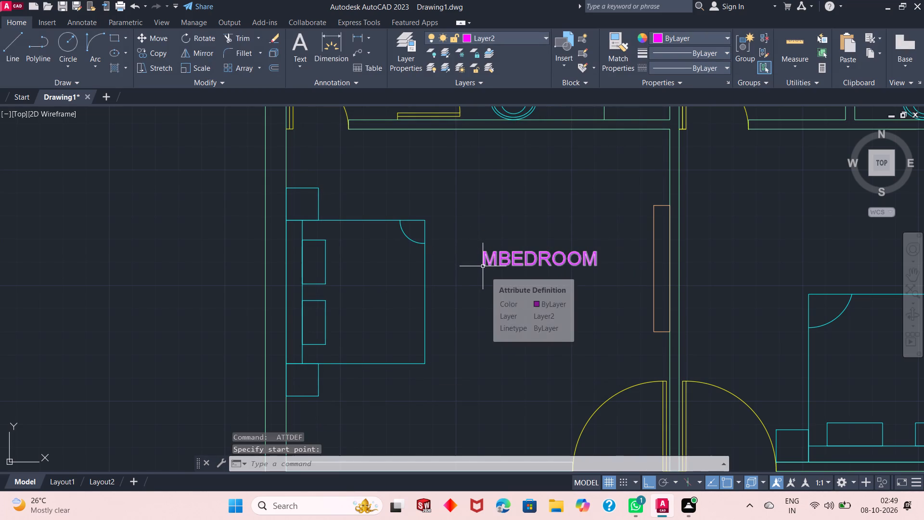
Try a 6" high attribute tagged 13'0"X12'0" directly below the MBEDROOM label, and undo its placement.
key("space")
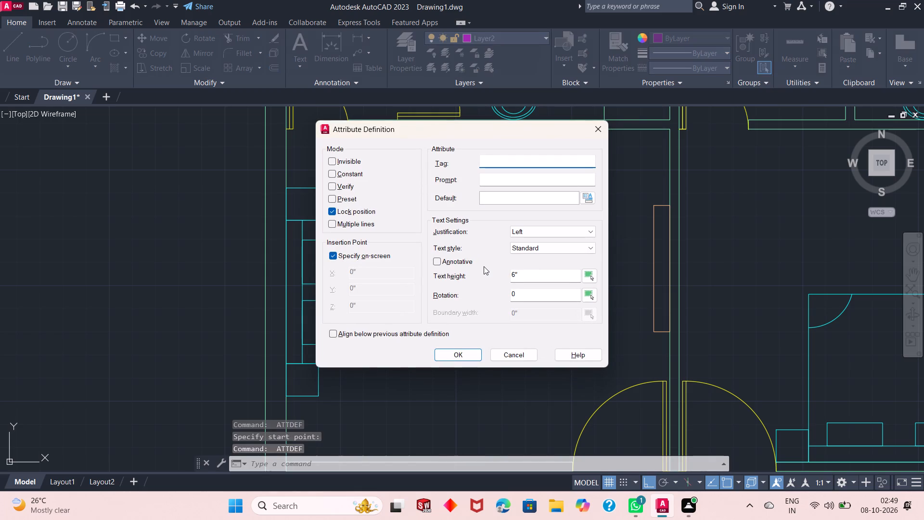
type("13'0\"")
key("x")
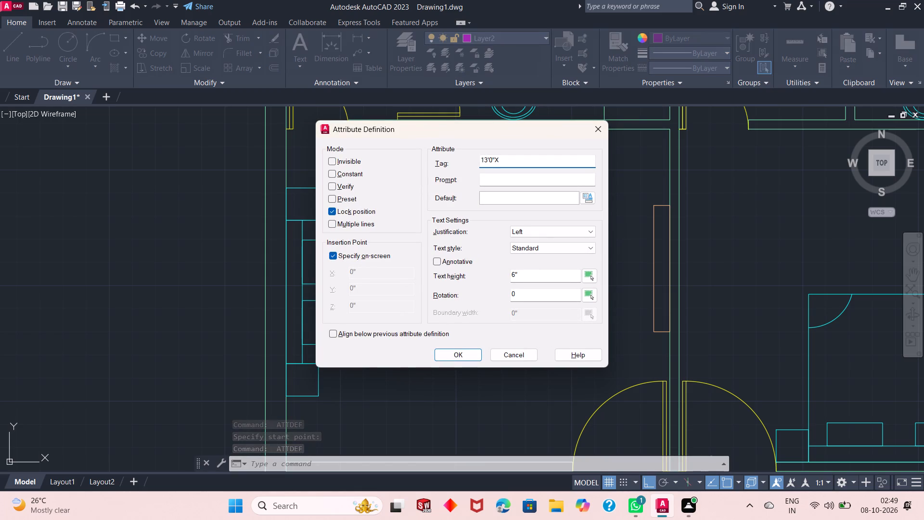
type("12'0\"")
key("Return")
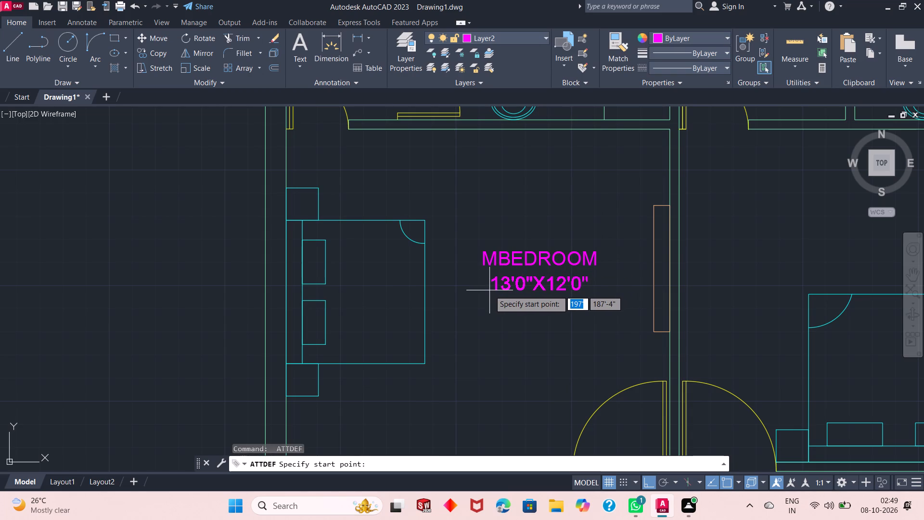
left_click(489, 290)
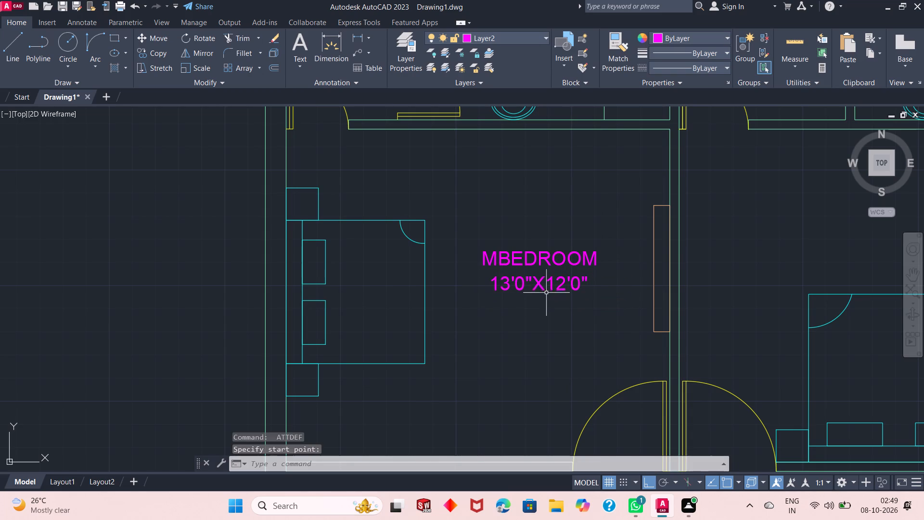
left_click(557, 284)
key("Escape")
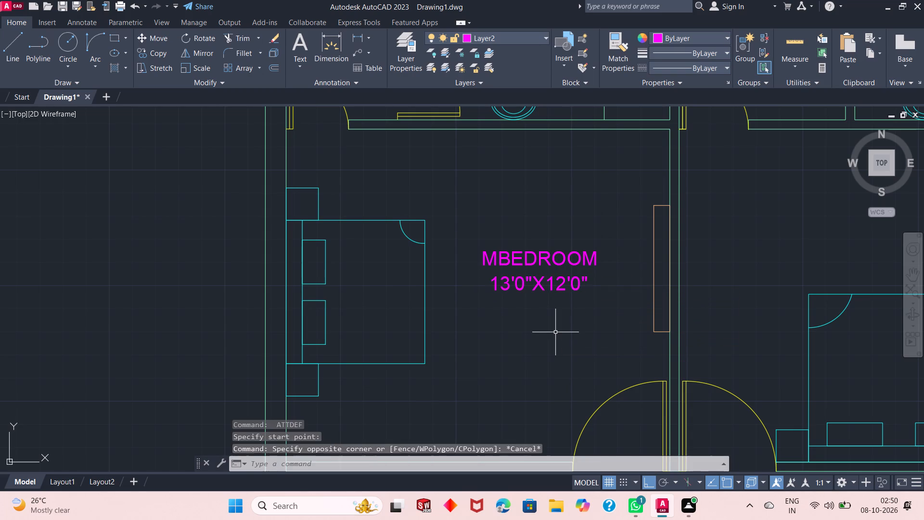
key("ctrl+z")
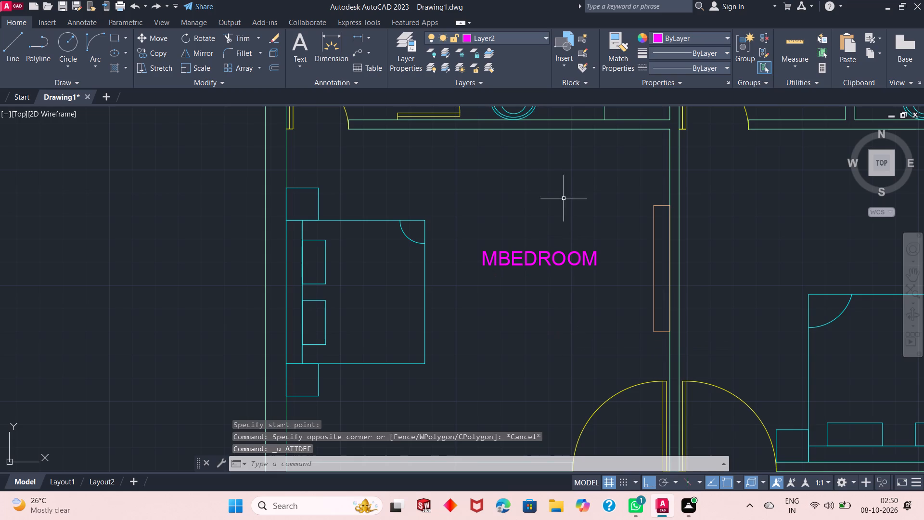
Define a 6" high attribute tagged 13'10"X12'0" and place it directly below the MBEDROOM label.
left_click(584, 78)
left_click(558, 96)
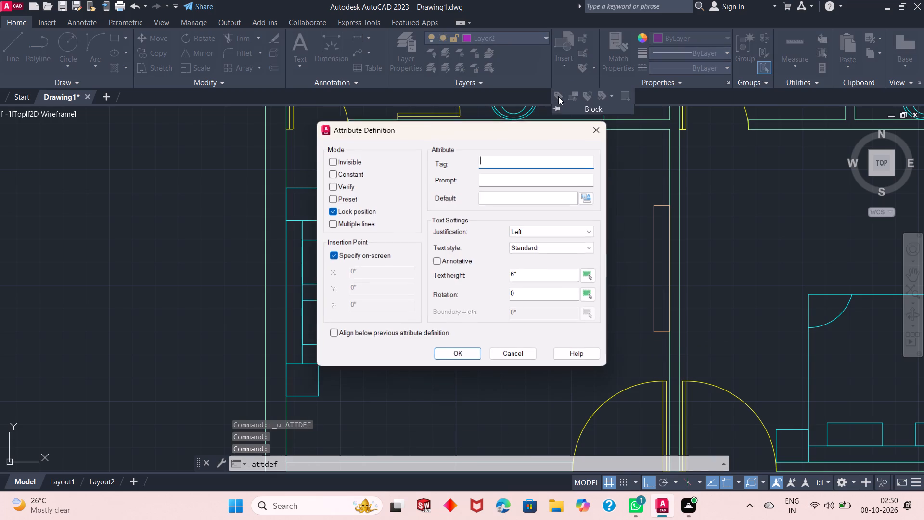
type("13'10\"X")
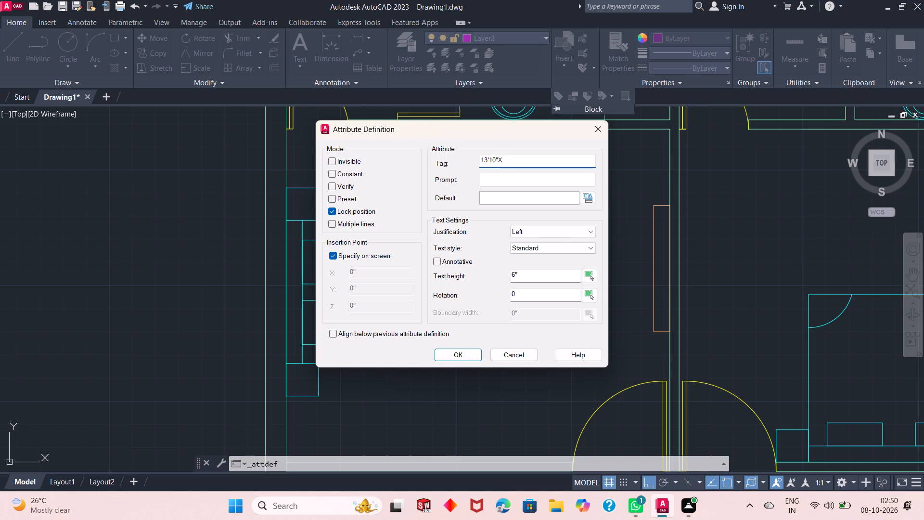
type("12'0\"")
key("Return")
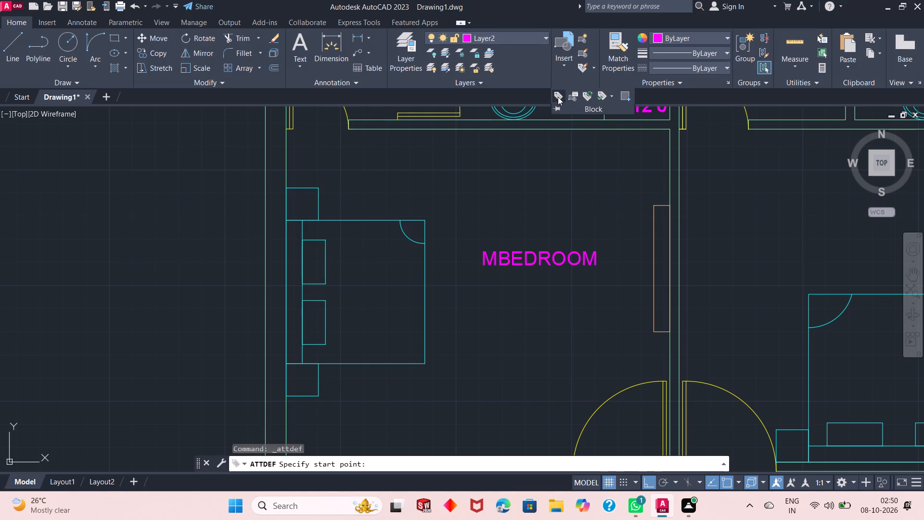
left_click(486, 292)
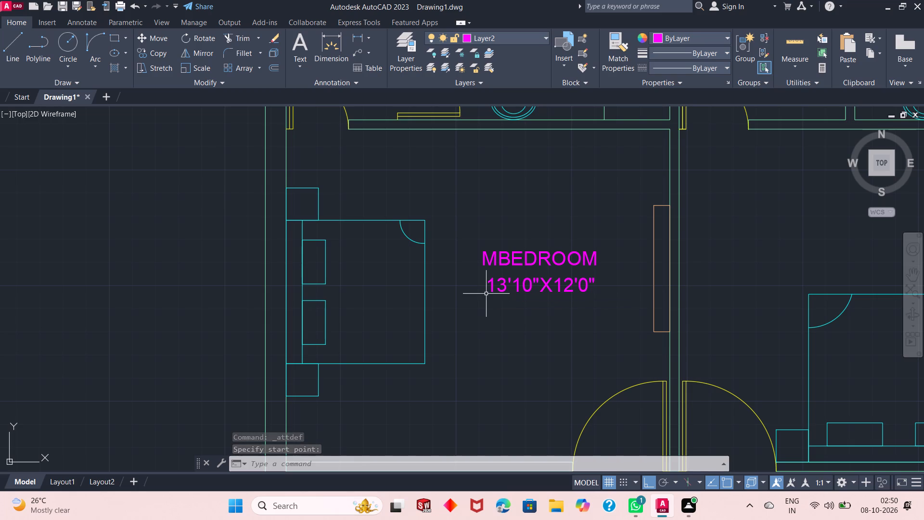
Define a 6" high attribute tagged BEDROOM and place it above the bed in the adjoining bedroom.
key("space")
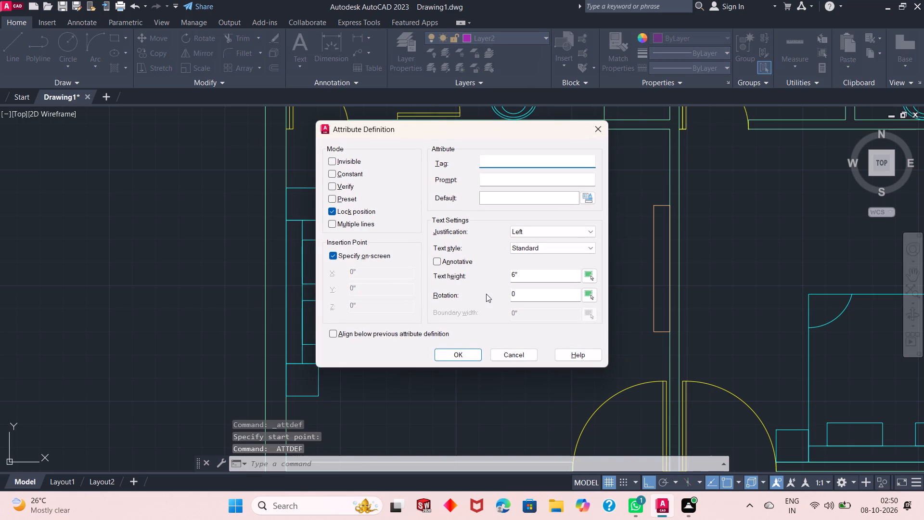
type("BEDROOM")
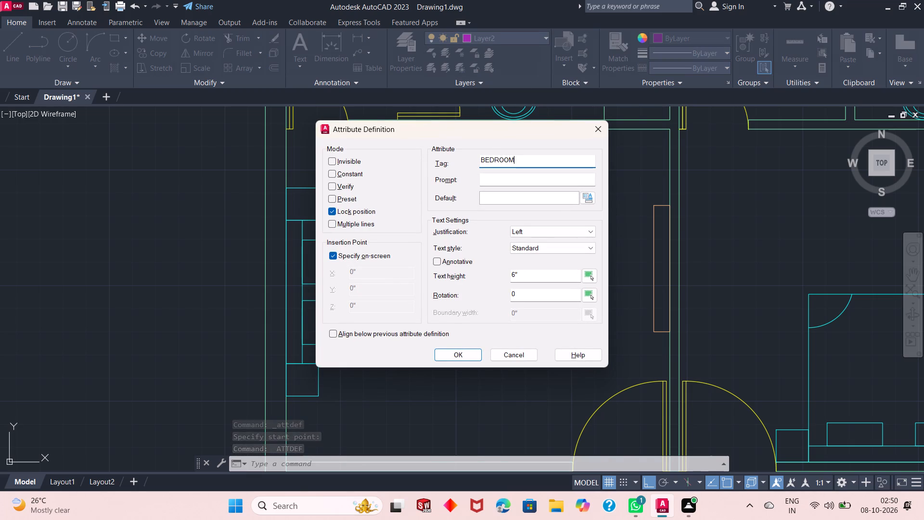
key("Return")
scroll(226, 268, "down", 2)
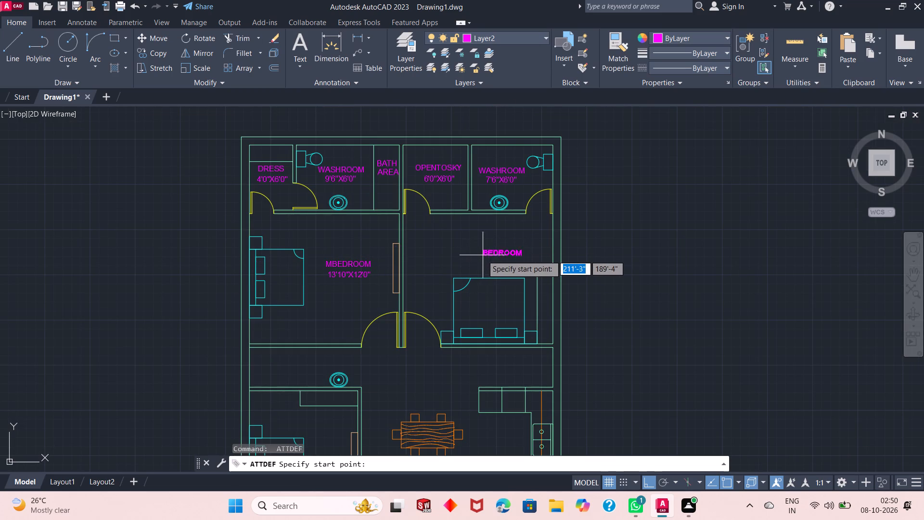
scroll(482, 255, "up", 2)
left_click(435, 228)
Define a 6" high attribute tagged 13'10"X12'0" and place it directly below the BEDROOM label.
key("space")
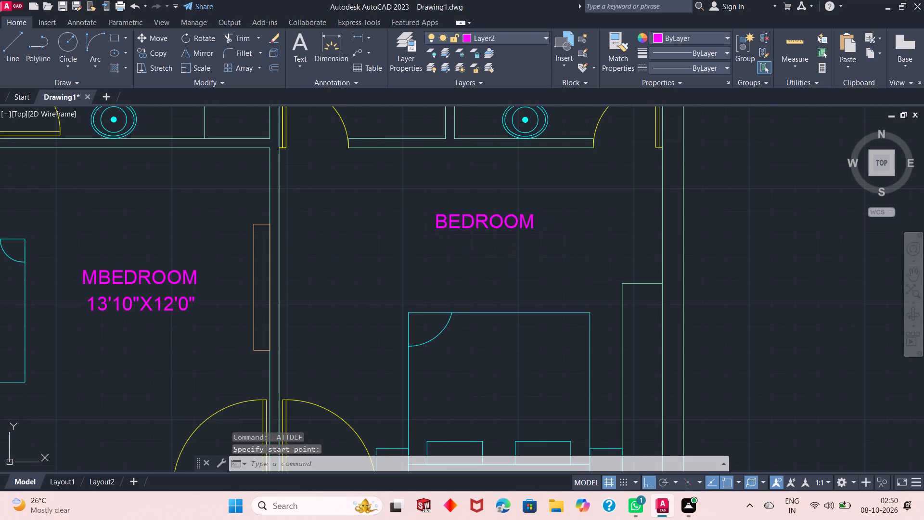
type("13'0")
key("BackSpace")
type("10:")
key("BackSpace")
key("shift+quotedbl")
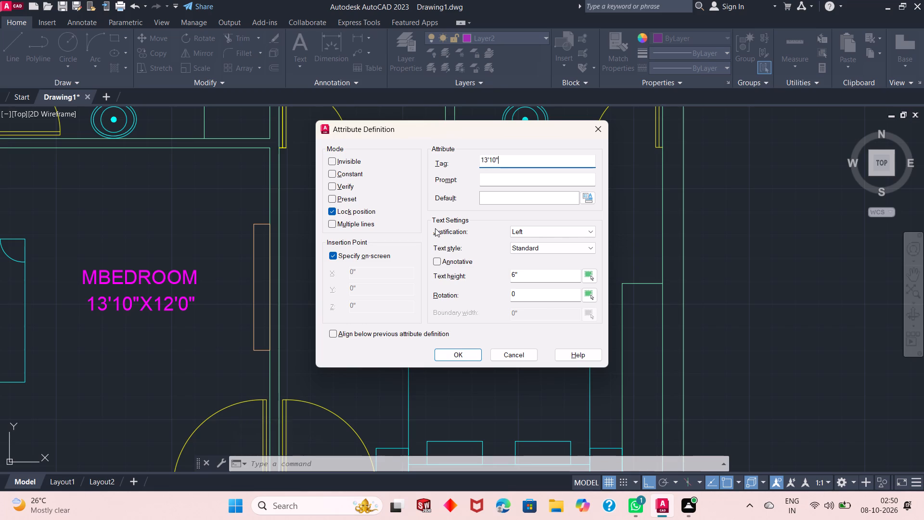
key("x")
type("12'0\"")
key("Return")
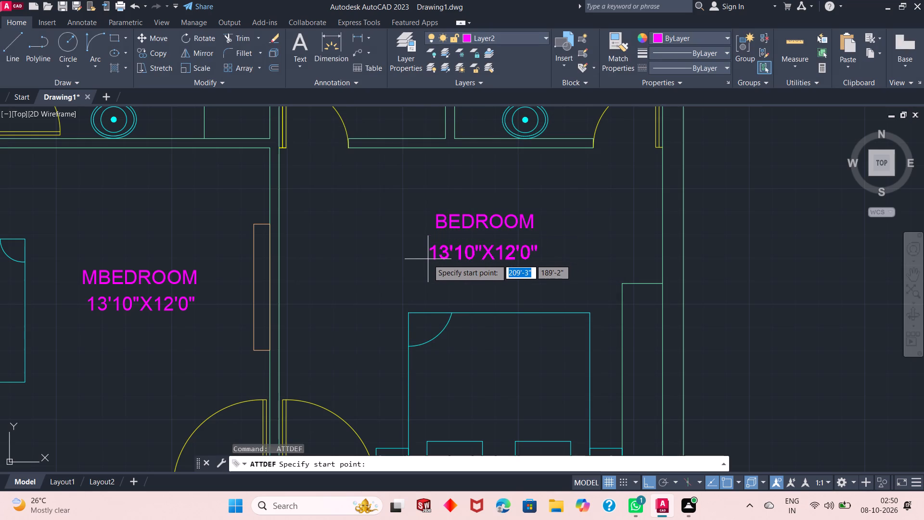
left_click(435, 255)
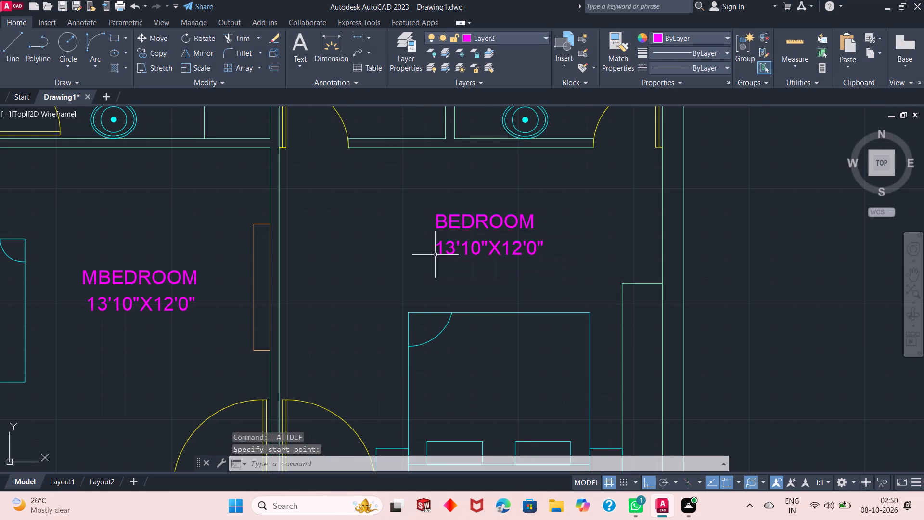
Define a 6" high attribute tagged DUCT/STORE and place it beside the wash basin in the strip below the main bedroom.
scroll(433, 233, "down", 2)
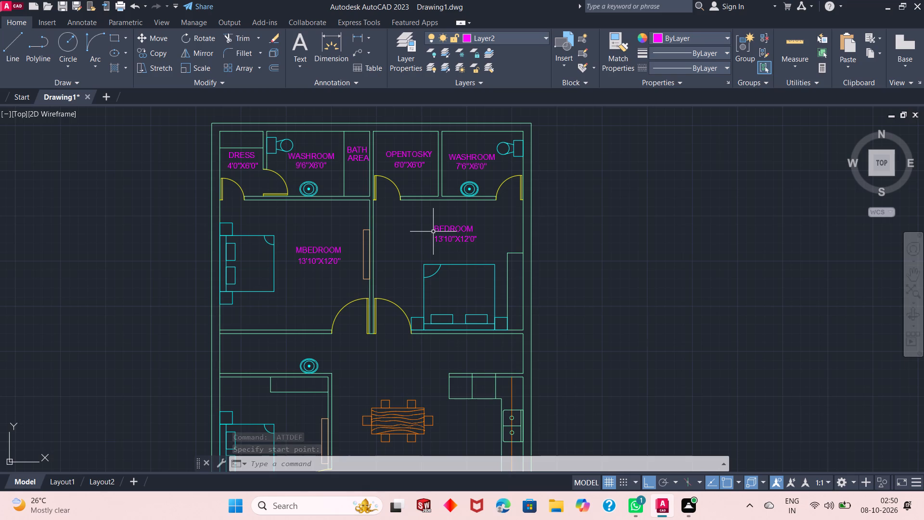
key("space")
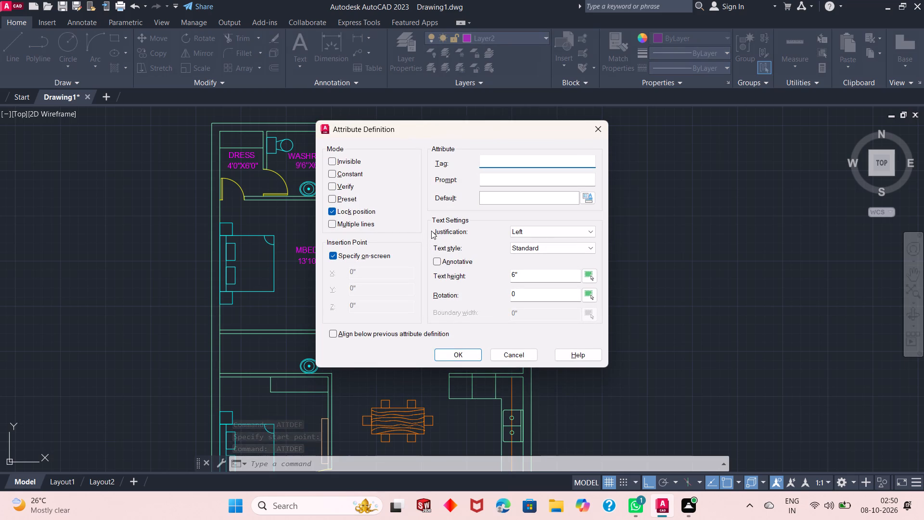
type("DUCT/STORE")
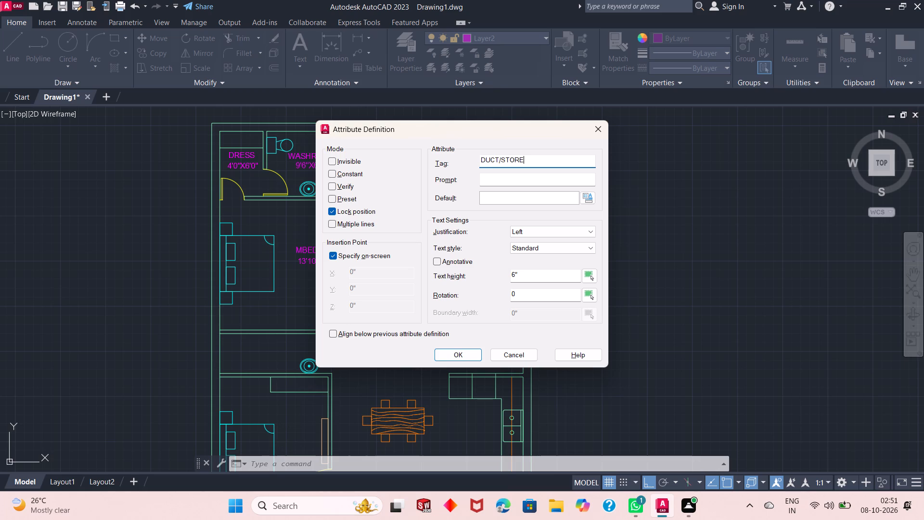
key("Return")
scroll(345, 258, "down", 2)
scroll(321, 328, "up", 3)
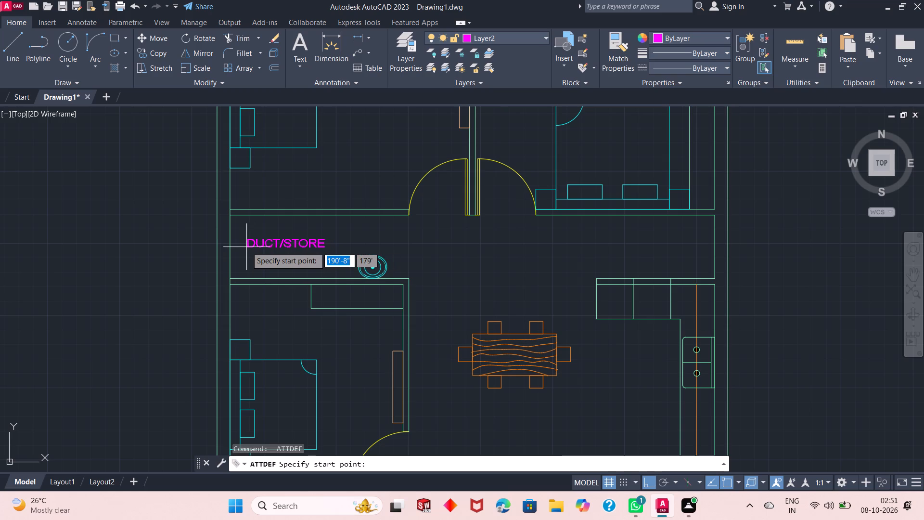
left_click(246, 247)
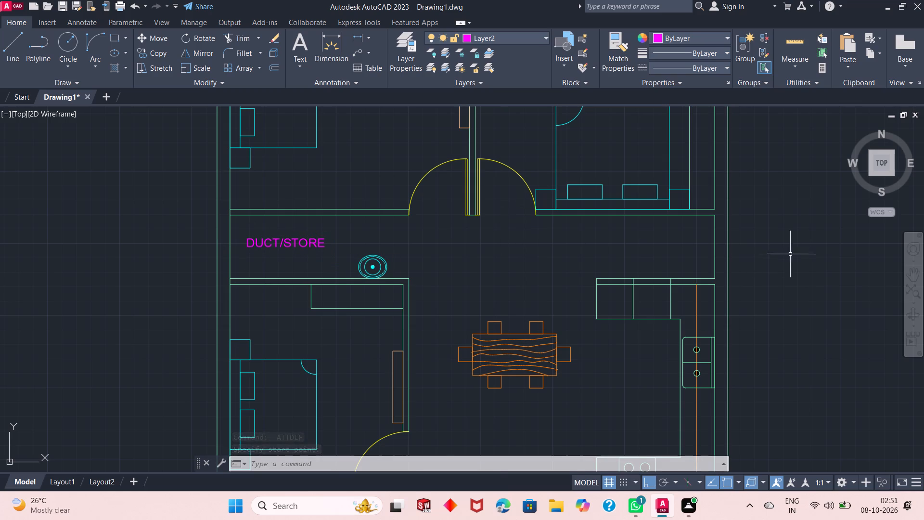
Define a 6" high attribute tagged MANDIR/STORE and place it at the opposite end of the strip, above the kitchen counter.
scroll(799, 250, "down", 1)
scroll(687, 255, "up", 1)
scroll(484, 286, "up", 1)
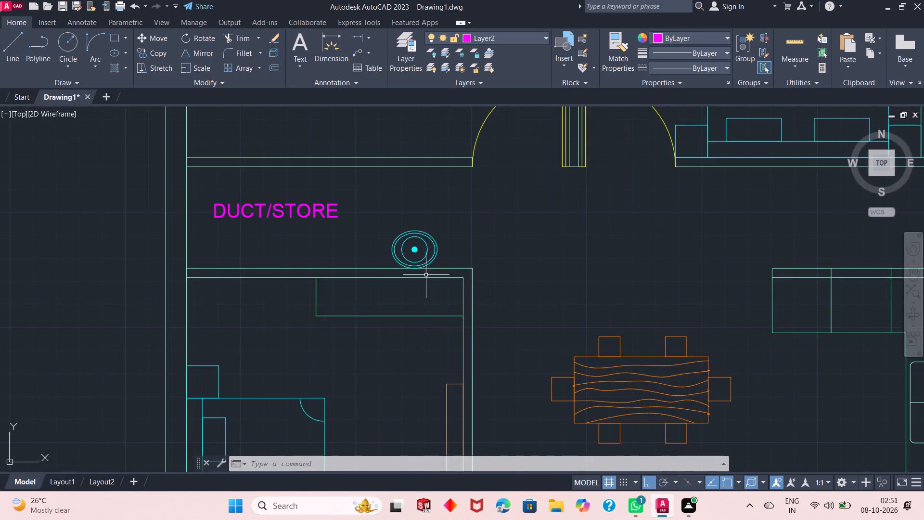
scroll(418, 272, "down", 2)
scroll(607, 246, "up", 1)
key("space")
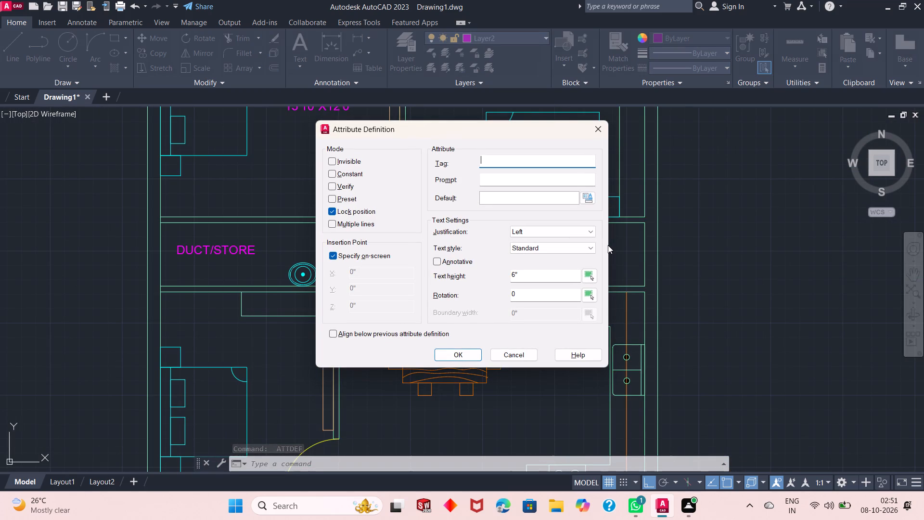
type("MANDIR/STORE")
key("Return")
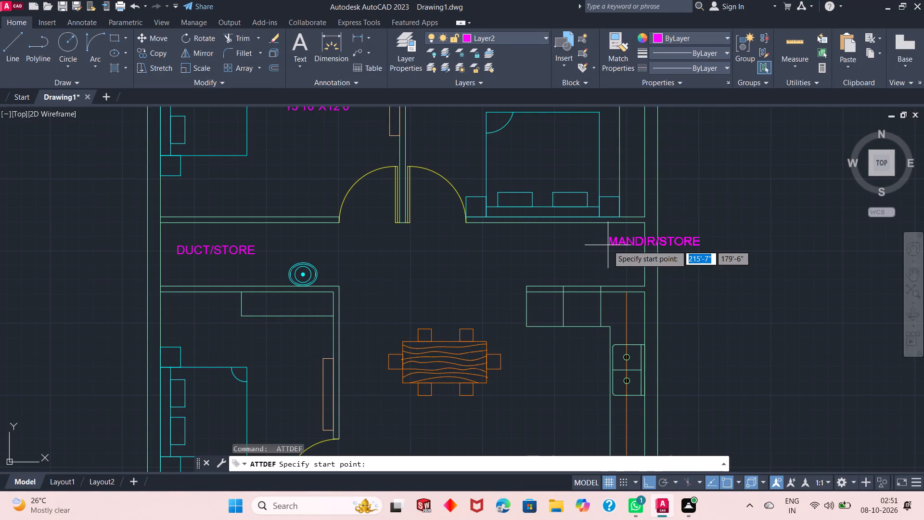
left_click(541, 249)
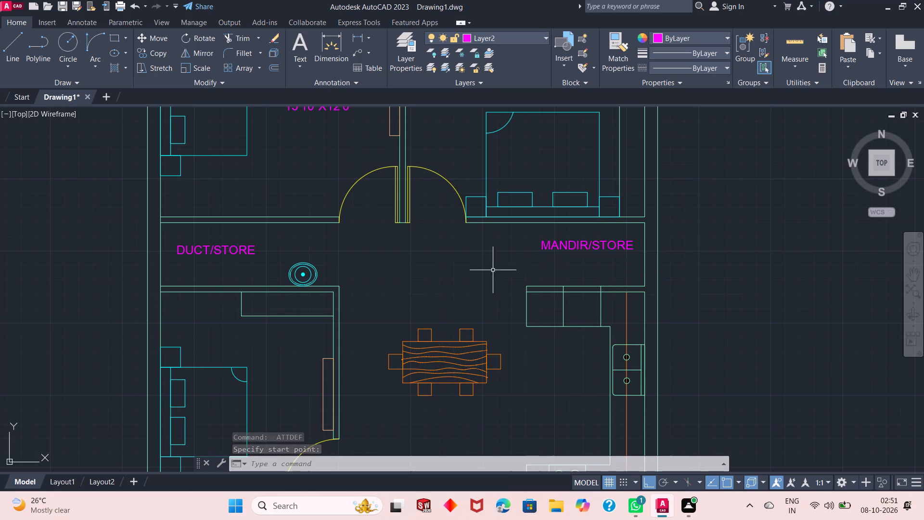
Define a 6" high attribute tagged 6'6"X3'8" and place it directly below the MANDIR/STORE label.
key("space")
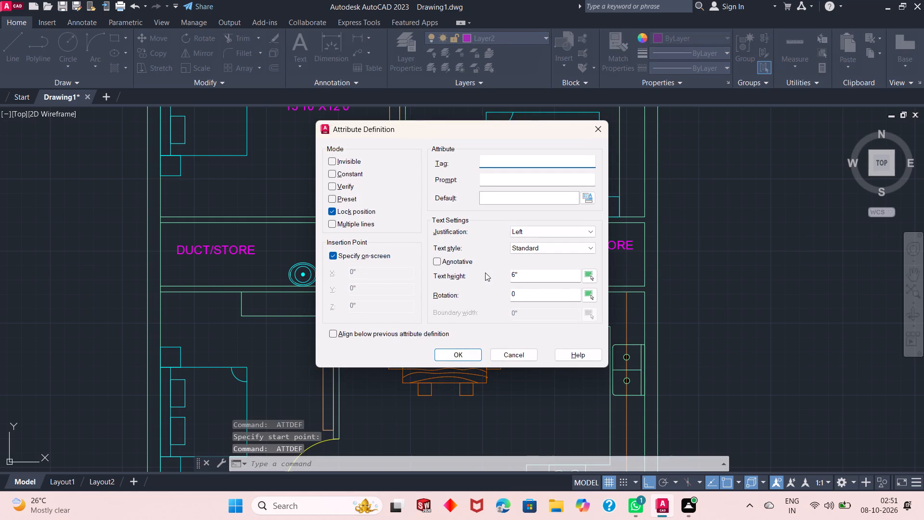
type("6'6\"")
key("x")
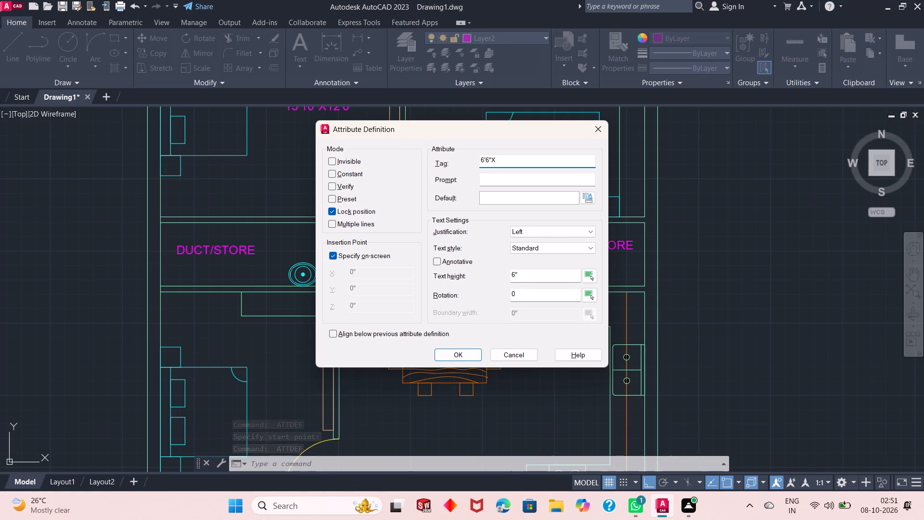
type("3'8\"")
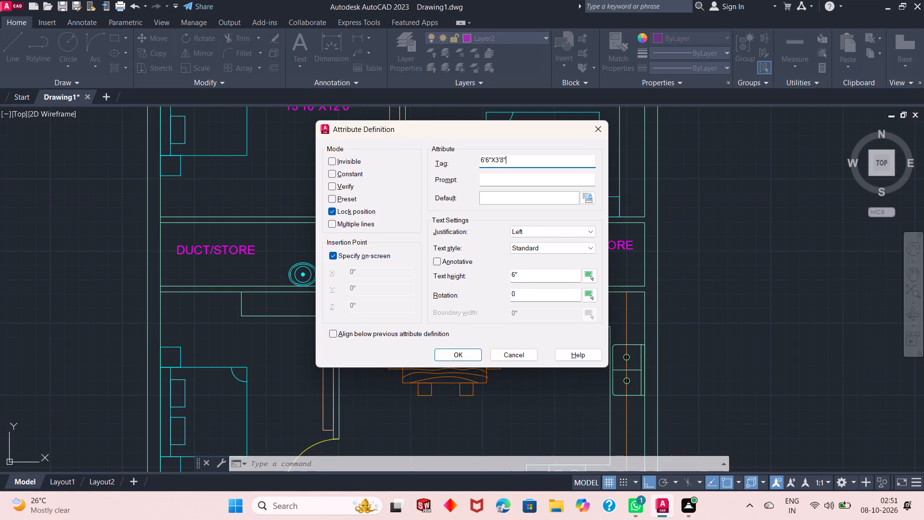
key("Return")
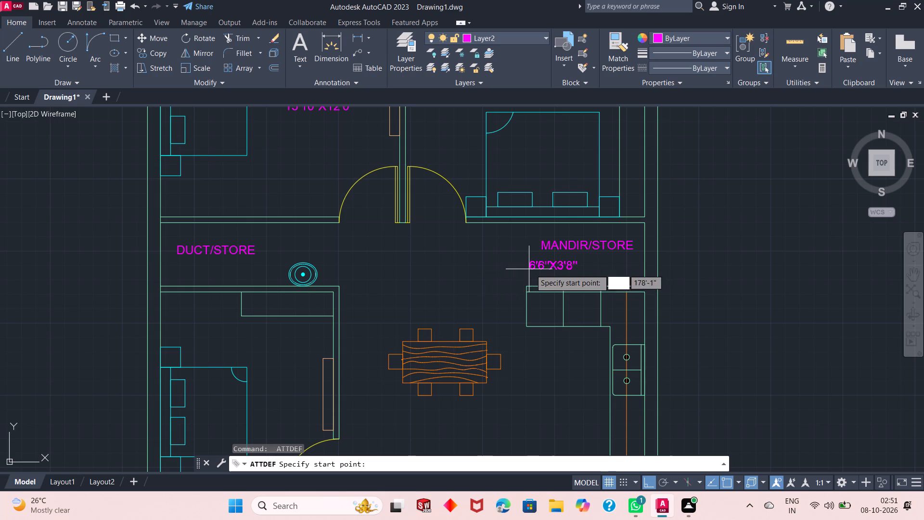
left_click(567, 268)
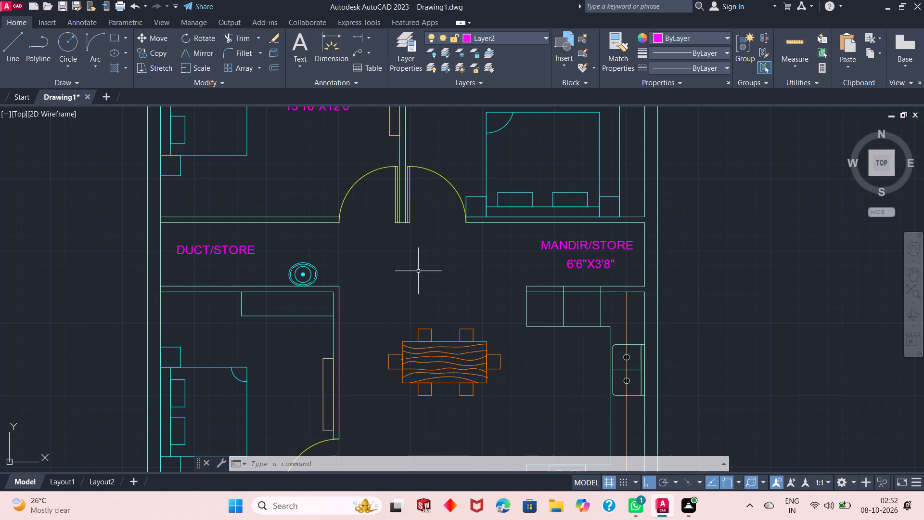
Define a 6" high attribute tagged OPENKITCHEN and place it in the kitchen between the dining table and the sink.
scroll(398, 241, "down", 2)
scroll(398, 241, "up", 2)
scroll(391, 228, "down", 2)
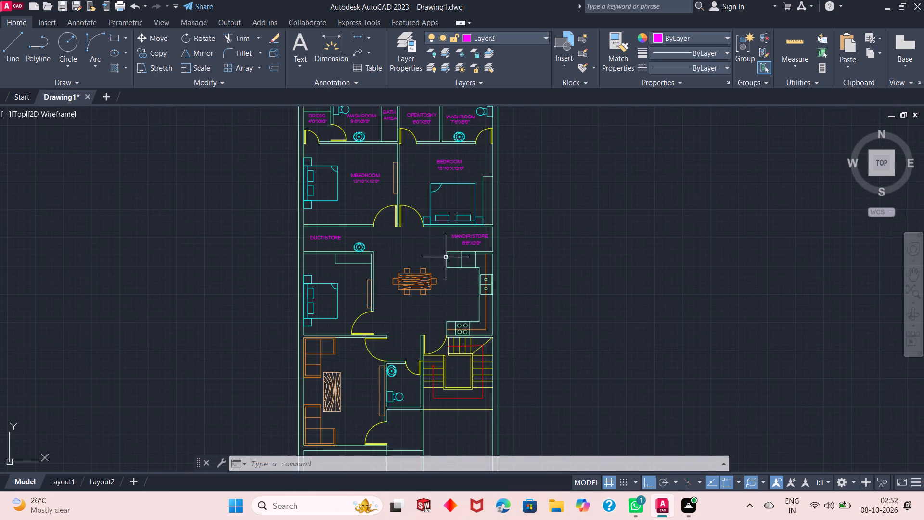
scroll(471, 265, "up", 2)
scroll(472, 216, "down", 1)
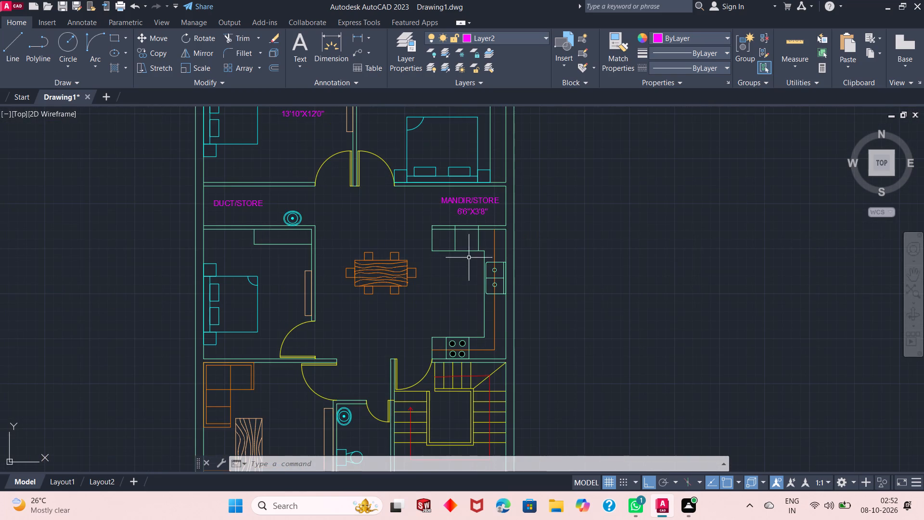
scroll(468, 261, "up", 1)
scroll(475, 180, "up", 1)
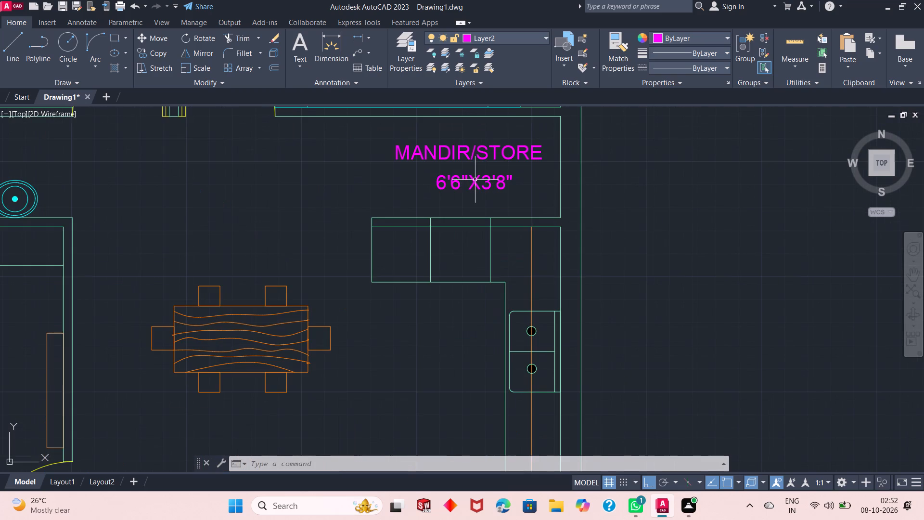
scroll(469, 182, "down", 2)
scroll(463, 213, "up", 1)
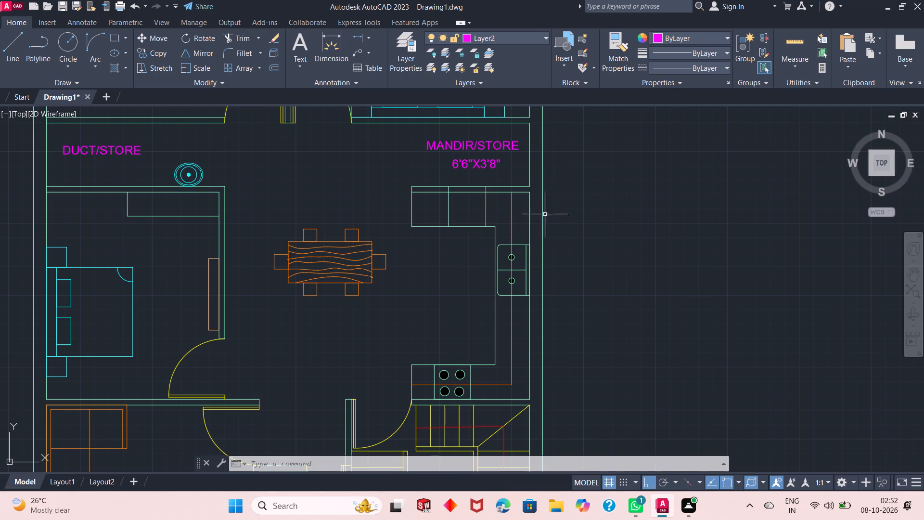
scroll(486, 168, "down", 1)
scroll(465, 259, "up", 1)
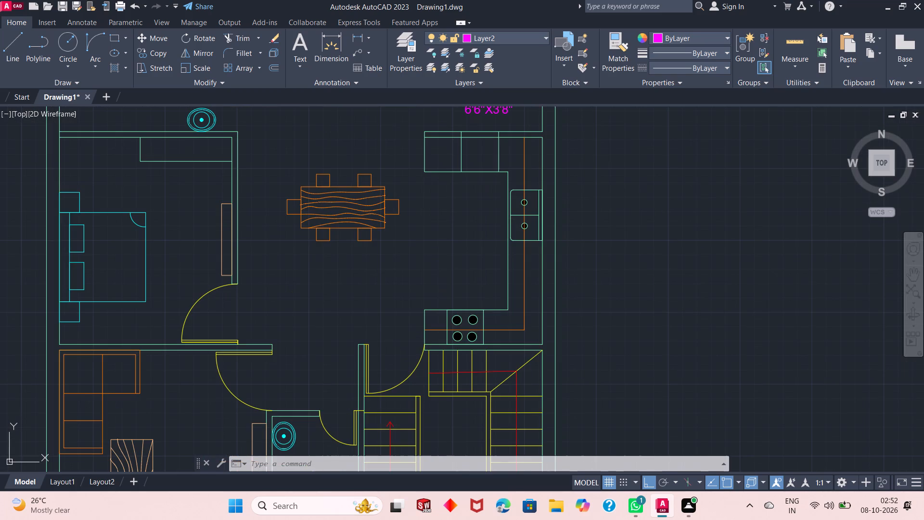
left_click(569, 85)
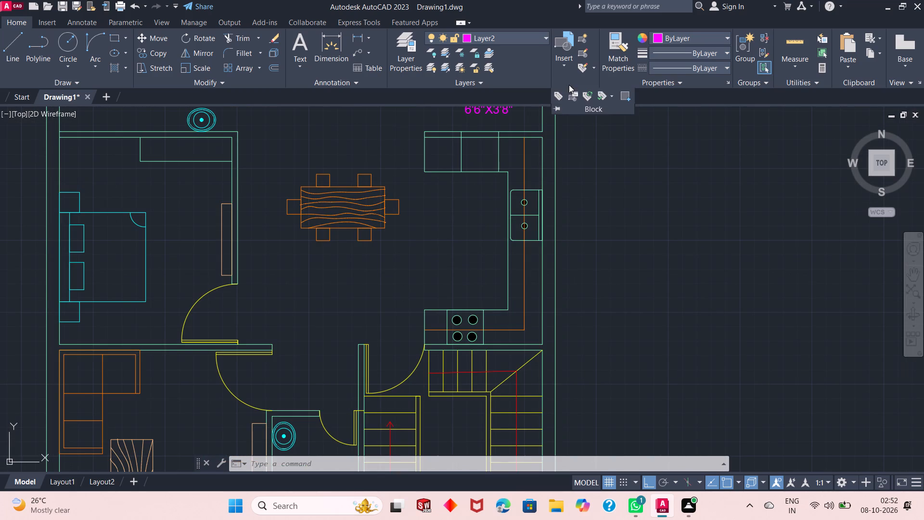
left_click(559, 94)
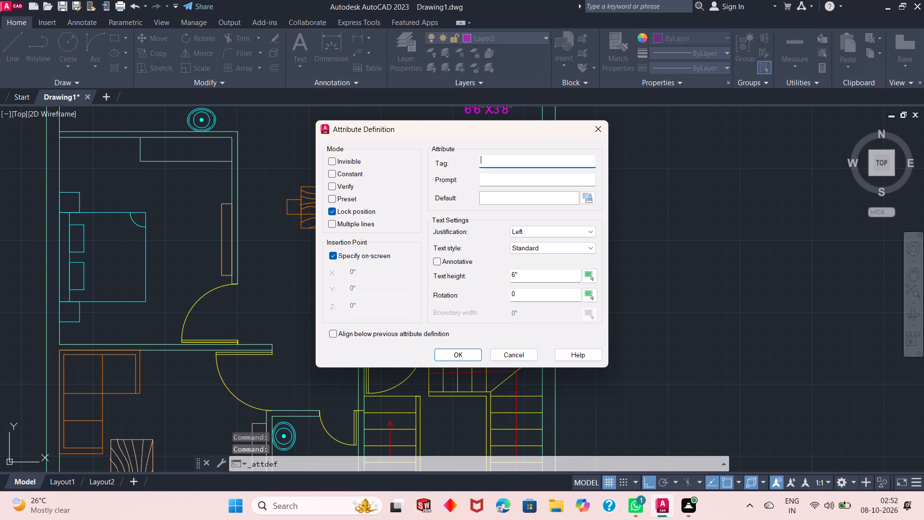
type("OPEN")
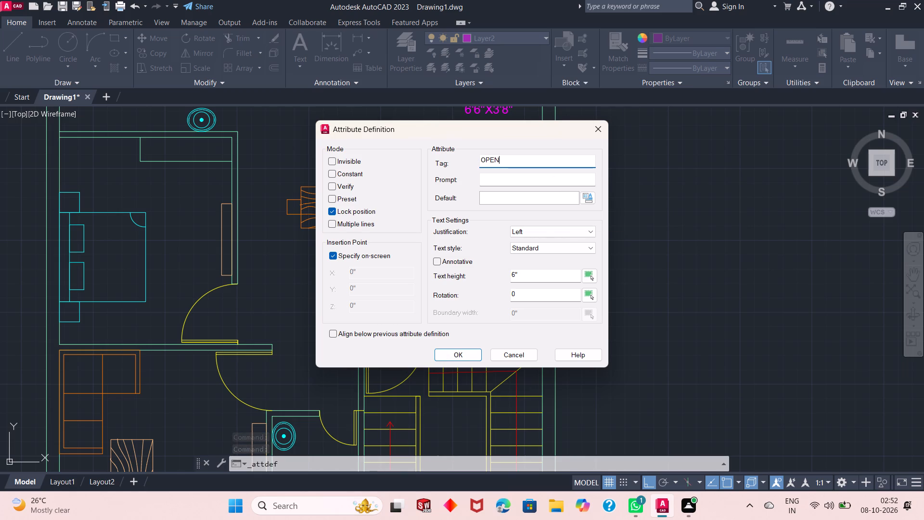
type("KITCHEN")
key("Return")
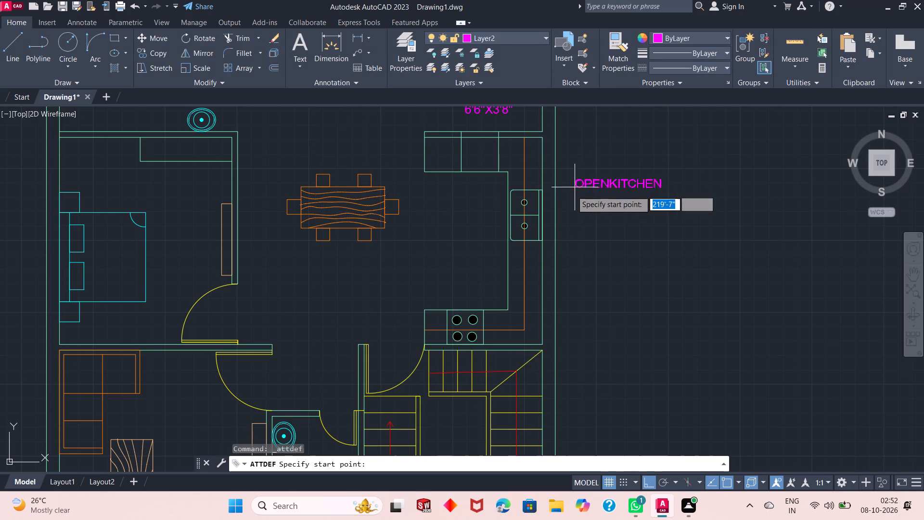
left_click(416, 232)
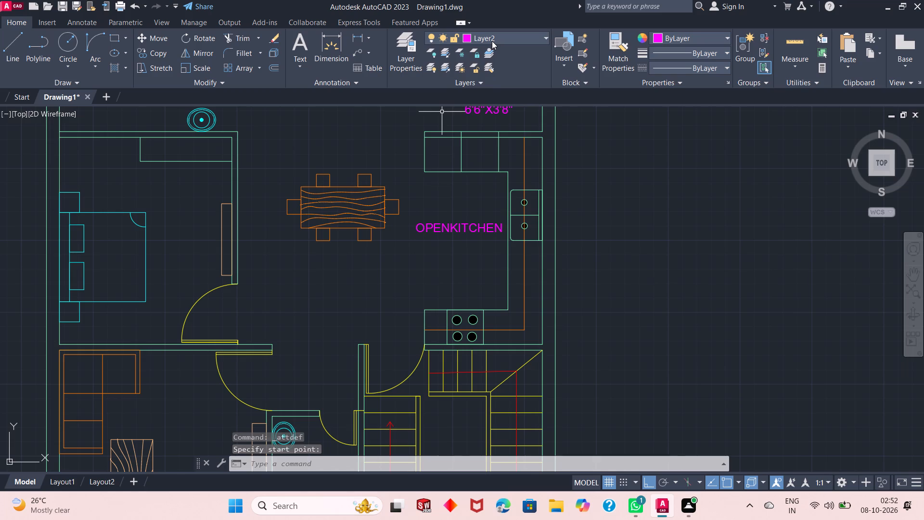
Define a 6" high attribute tagged 6'10"X12'0" and place it directly below the OPENKITCHEN label.
left_click(493, 40)
left_click(493, 40)
key("space")
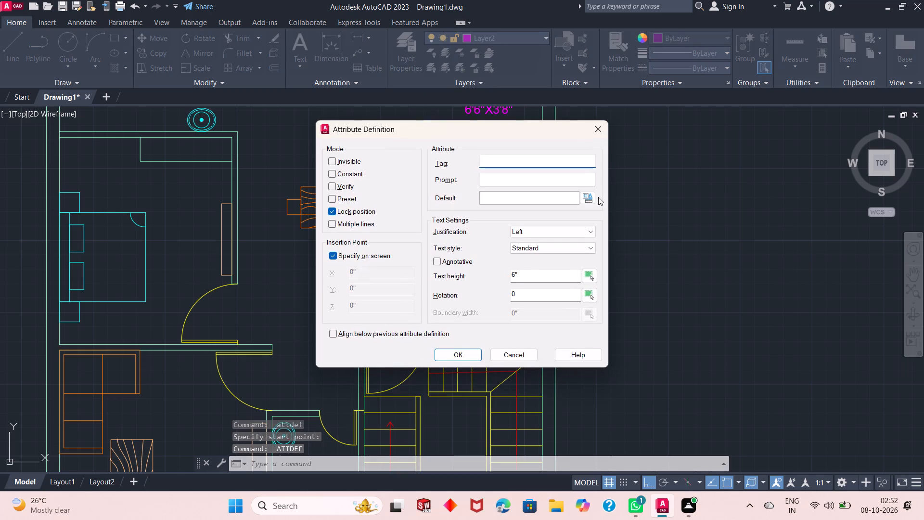
key("6")
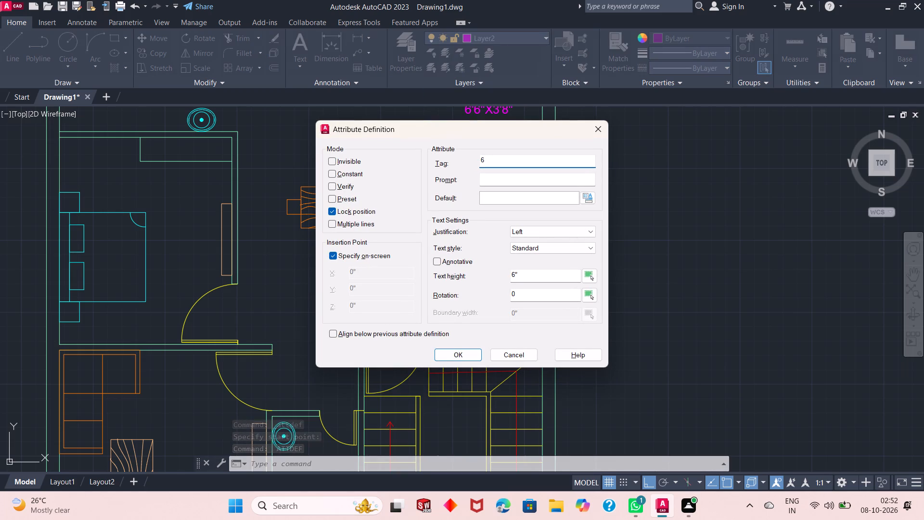
type("'10\"")
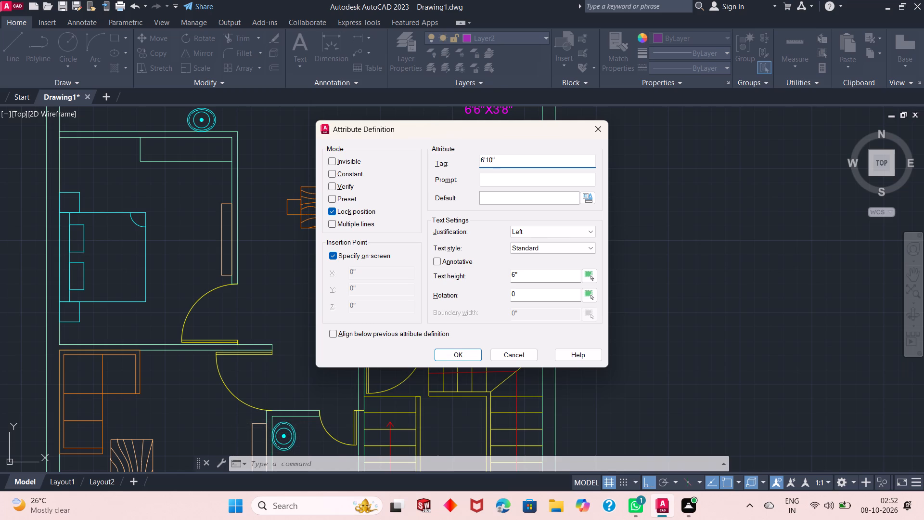
key("x")
type("12'0\"")
key("Return")
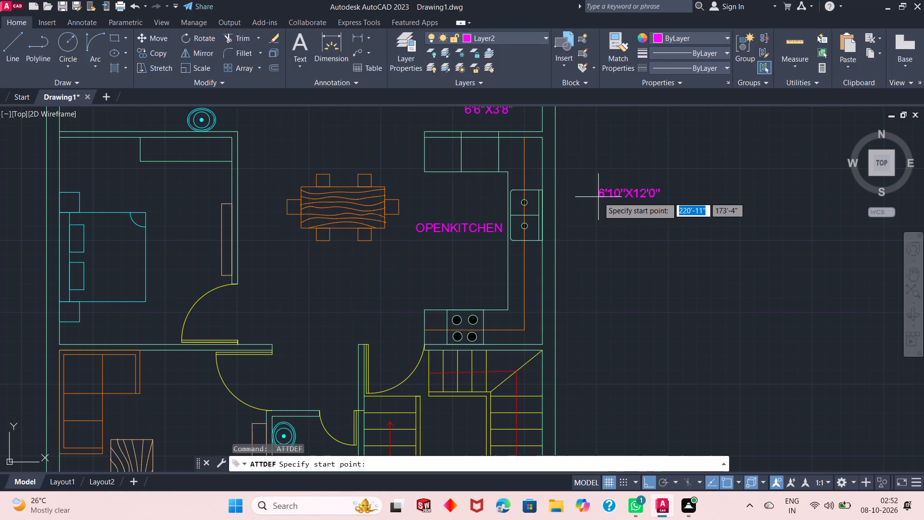
left_click(429, 248)
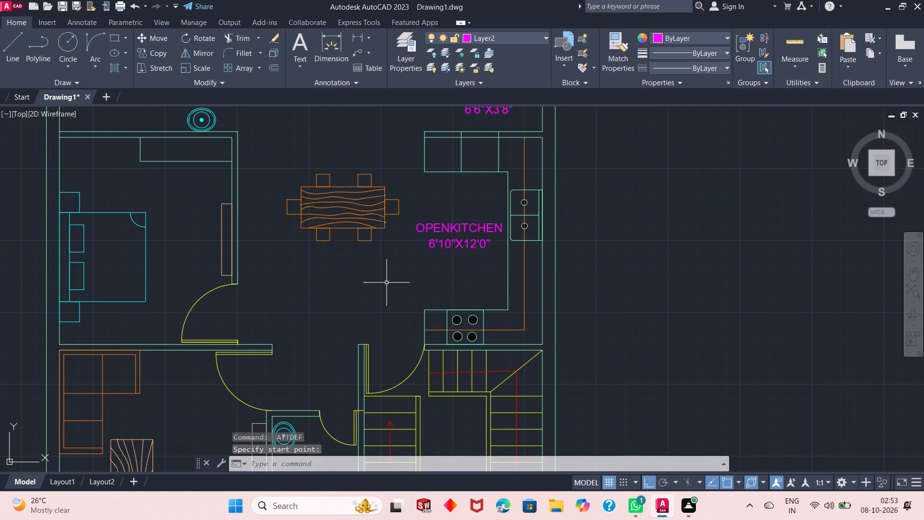
Define a 6" high attribute tagged DINING/LOBBY and place it just below the dining table.
key("space")
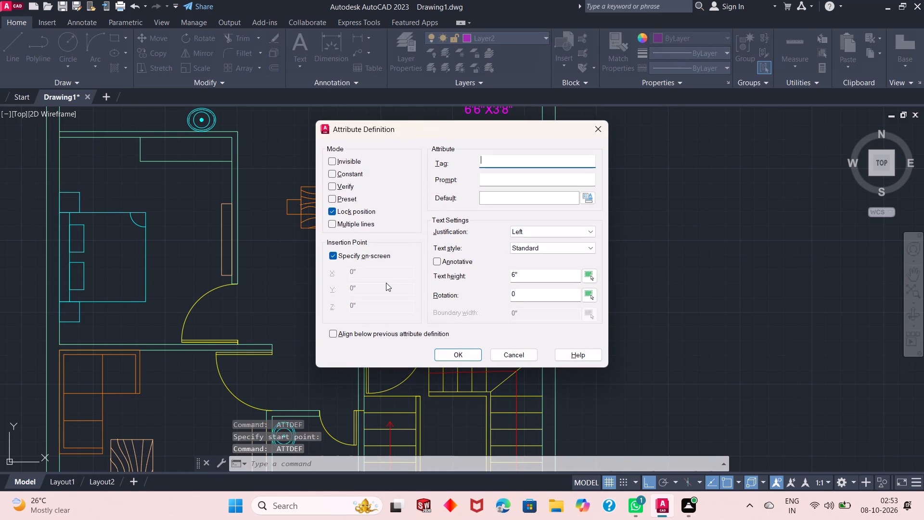
type("DI")
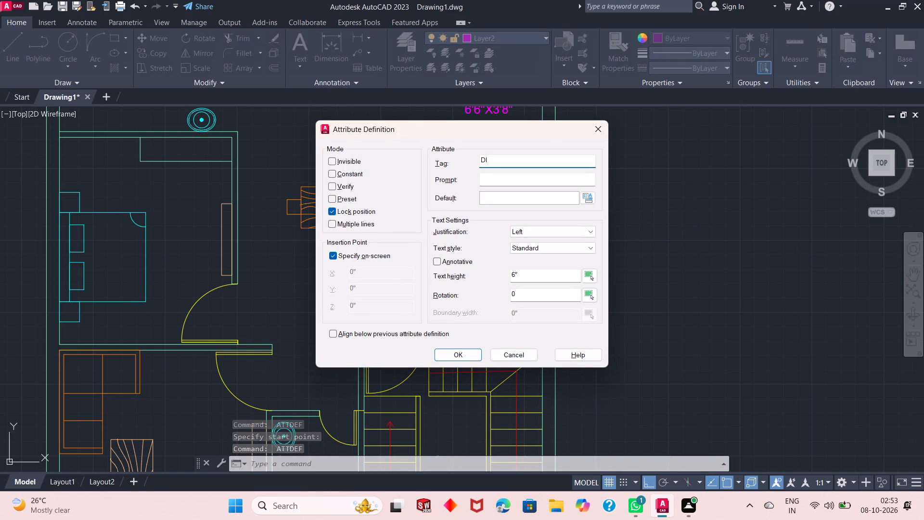
type("NING")
key("slash")
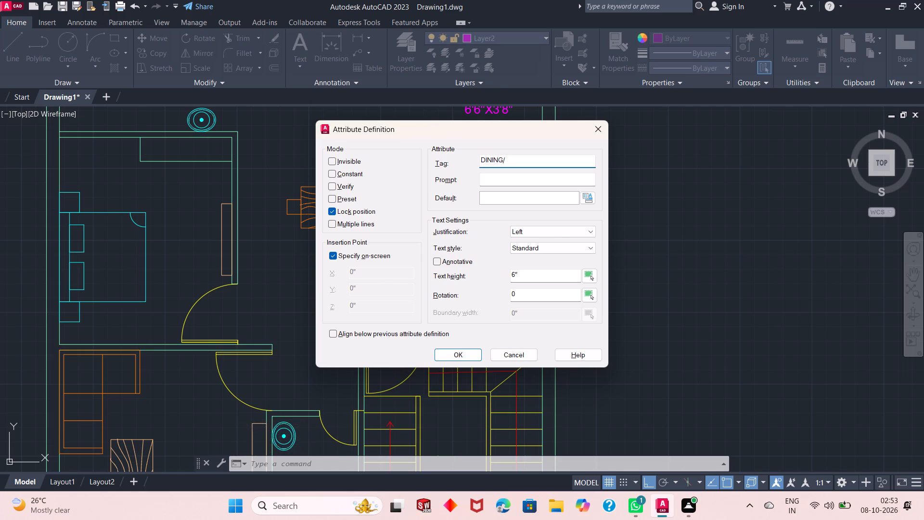
type("LOBBY")
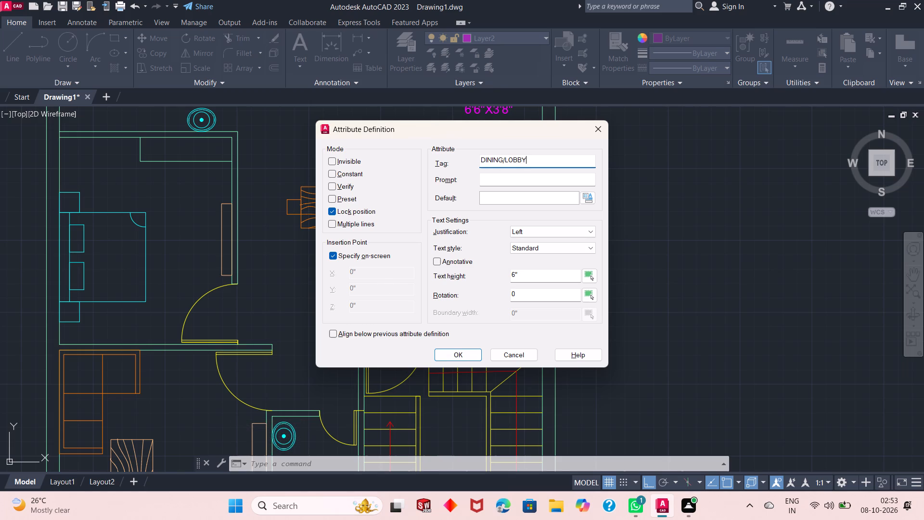
key("Return")
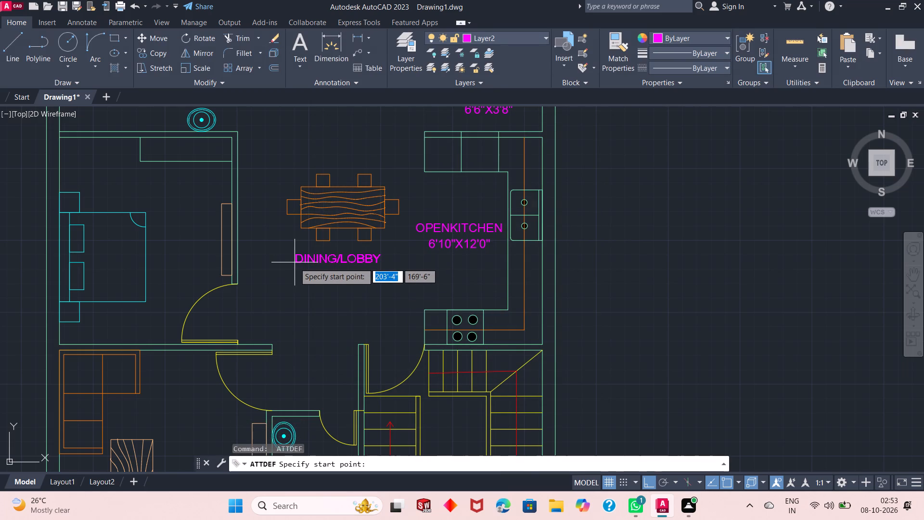
left_click(307, 270)
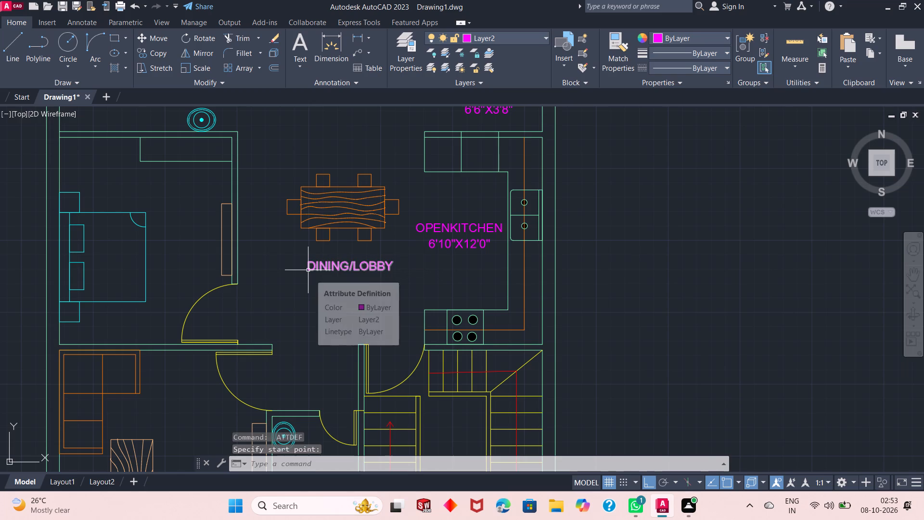
Define a 6" high attribute tagged 10'10"X16'4" and place it directly below the DINING/LOBBY label.
key("space")
type("10")
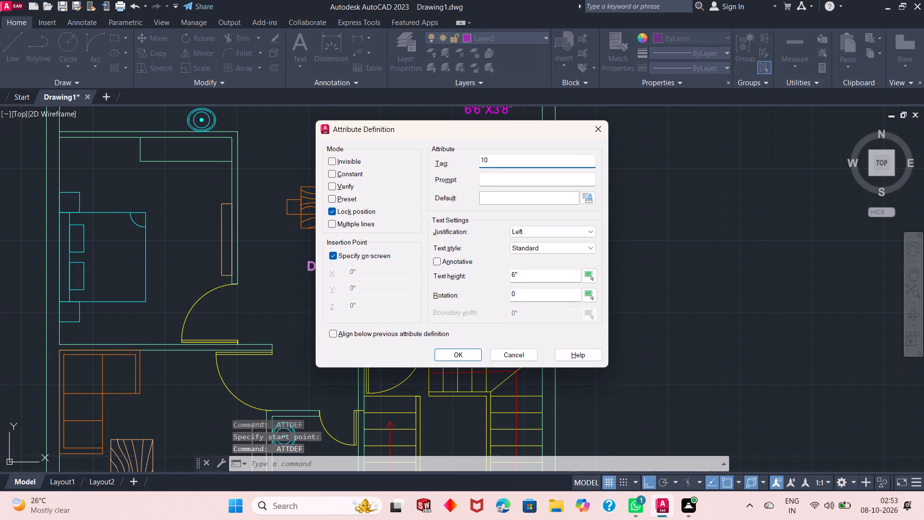
key("apostrophe")
type("10")
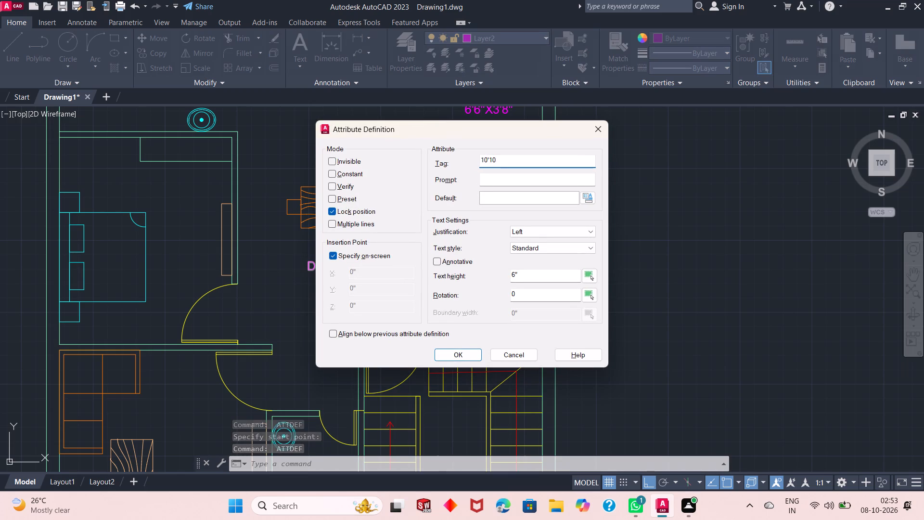
type("\"X")
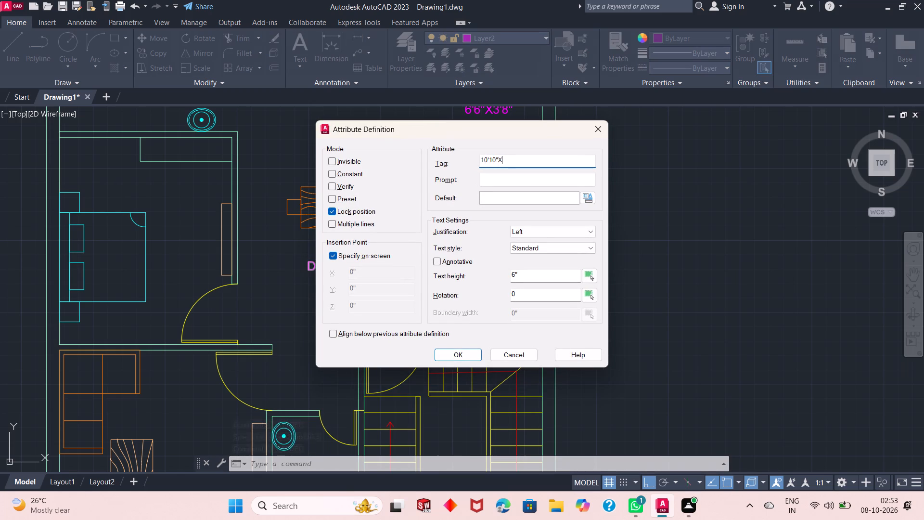
type("16")
type("'4\"")
key("Return")
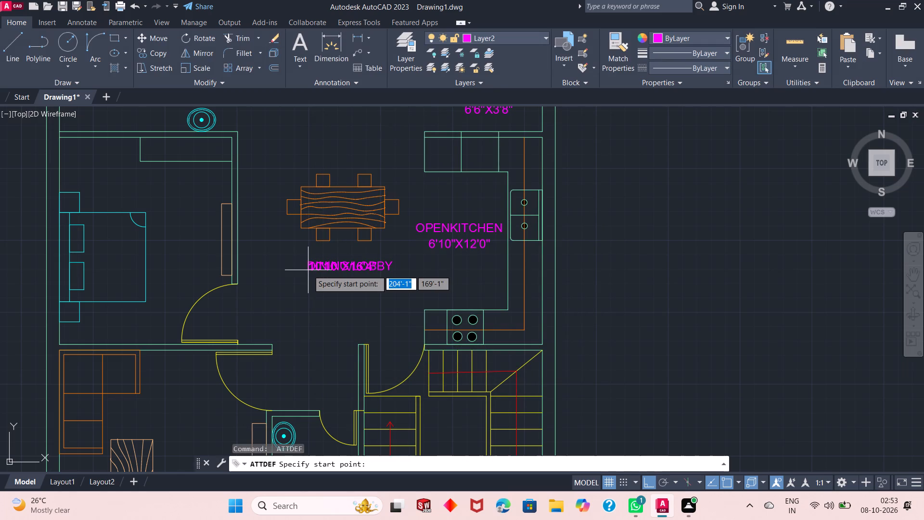
left_click(314, 286)
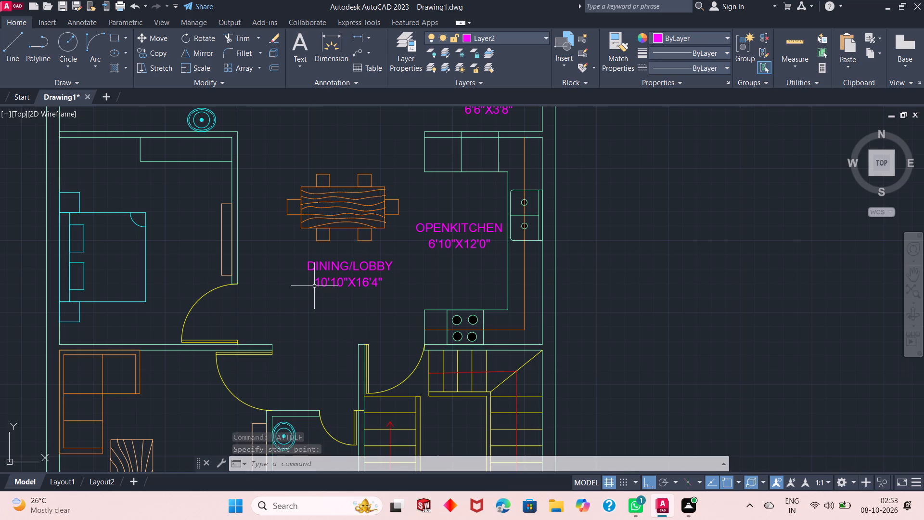
Define a 6" high attribute tagged BEDROOM and place it over the bed in the bedroom beside the dining/lobby.
key("space")
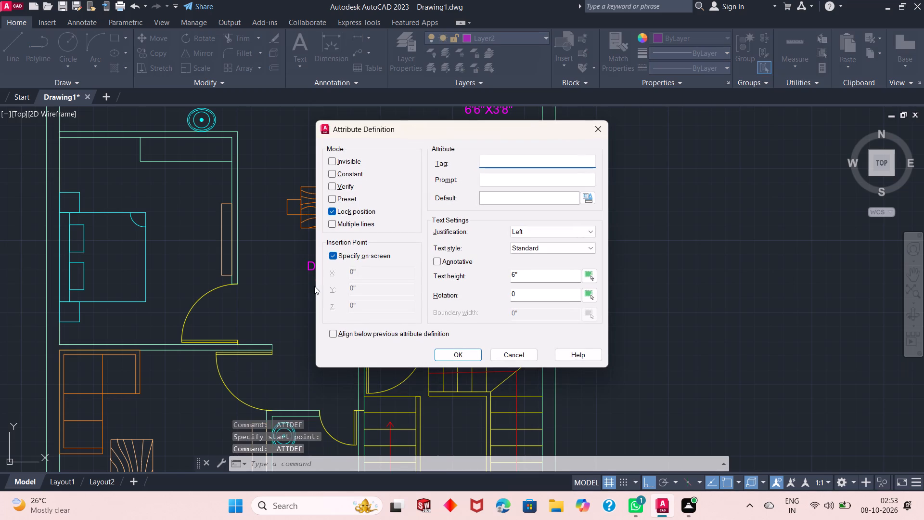
type("BEDROOM")
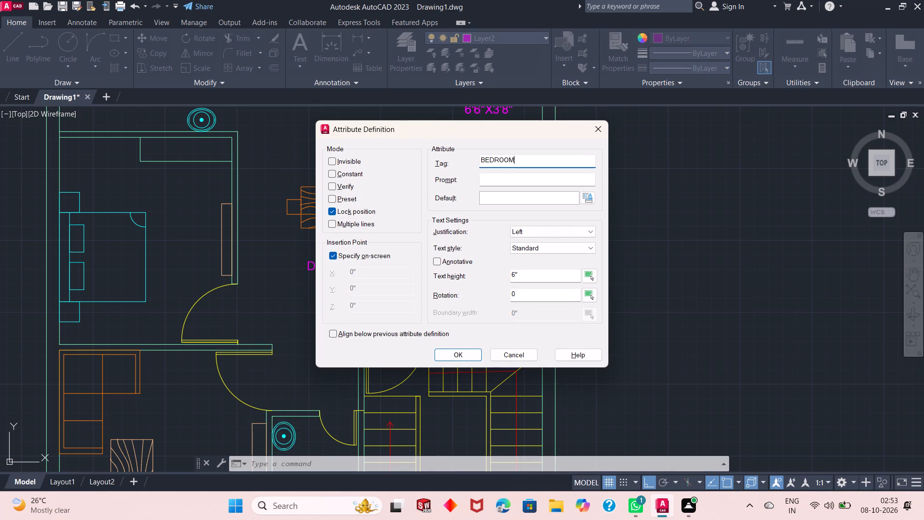
key("Return")
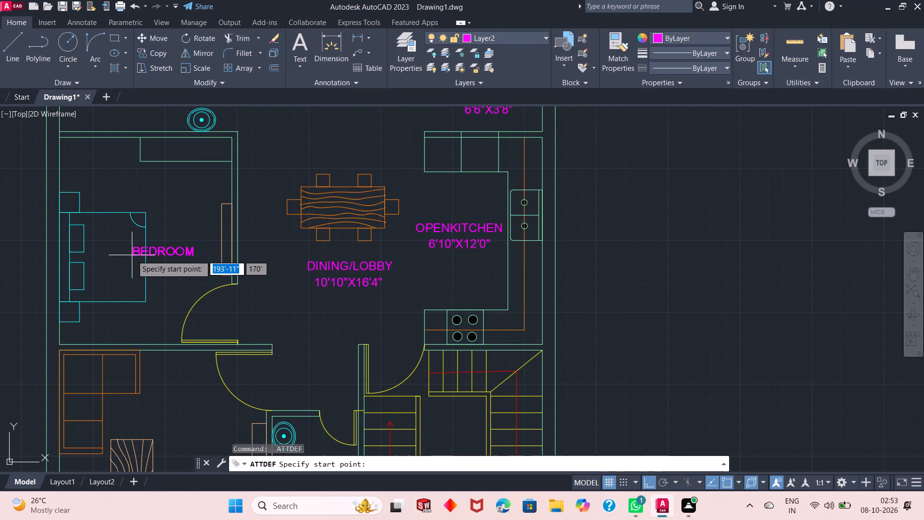
left_click(98, 249)
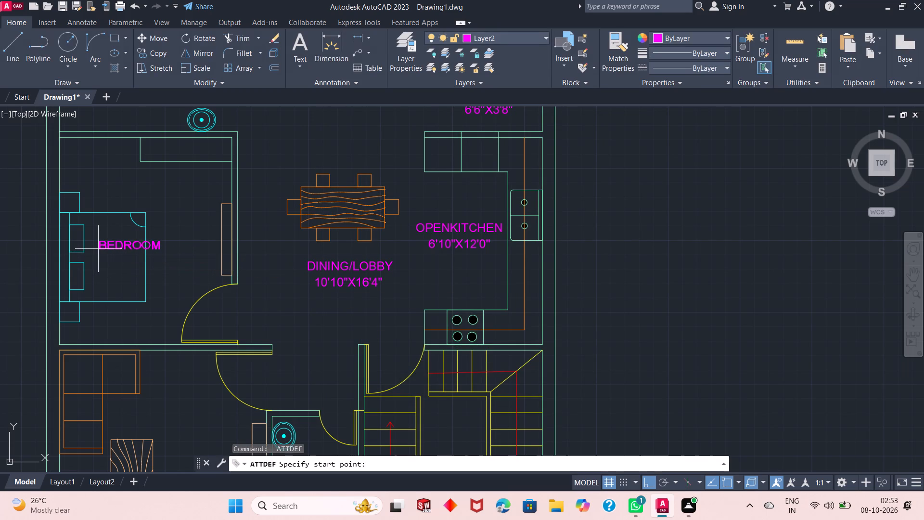
Define a 6" high attribute tagged 10'0"X12'0" and place it directly below the BEDROOM label on the bed.
key("Return")
type("10'")
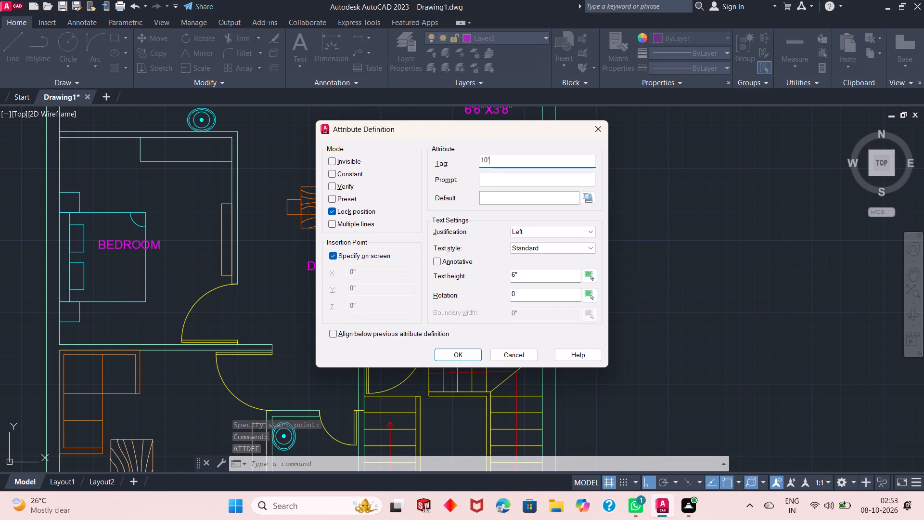
type("0\"X")
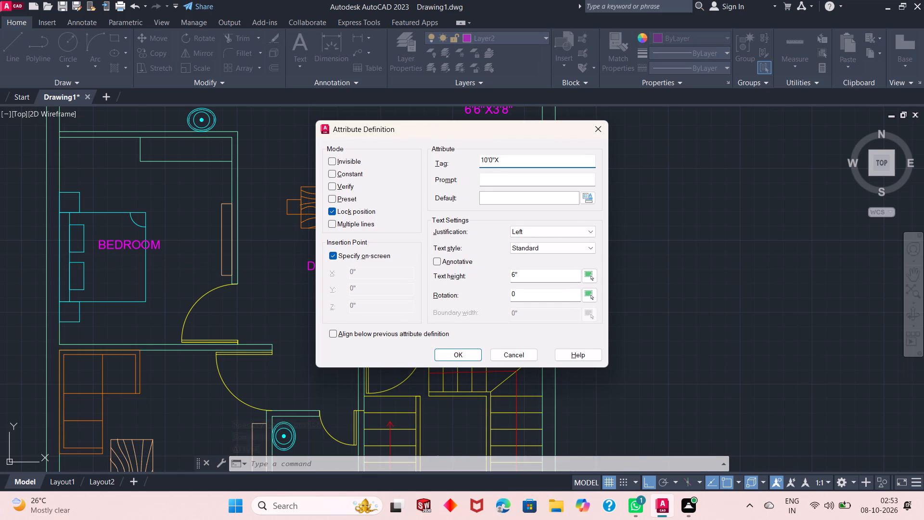
type("12'0\"")
key("Return")
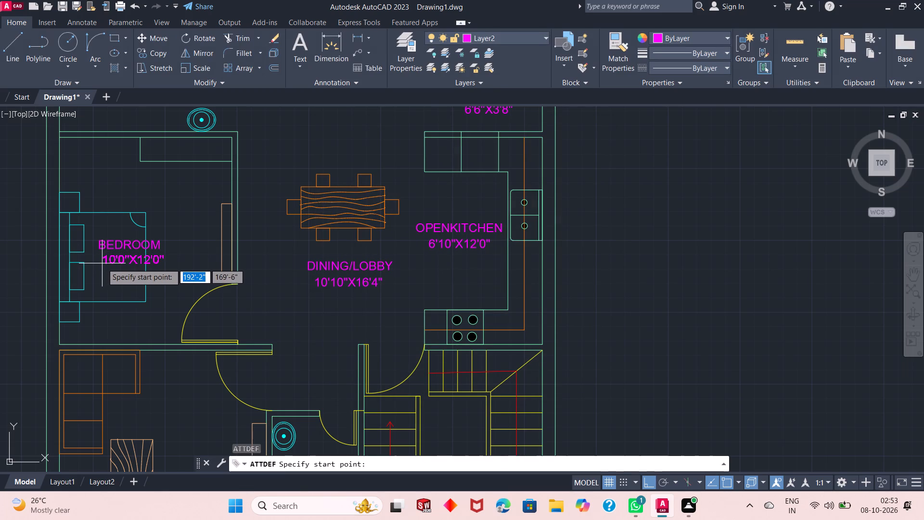
left_click(102, 263)
Define a 6" high attribute tagged DRGROOM and place it between the wooden centre table and the washroom wall.
key("space")
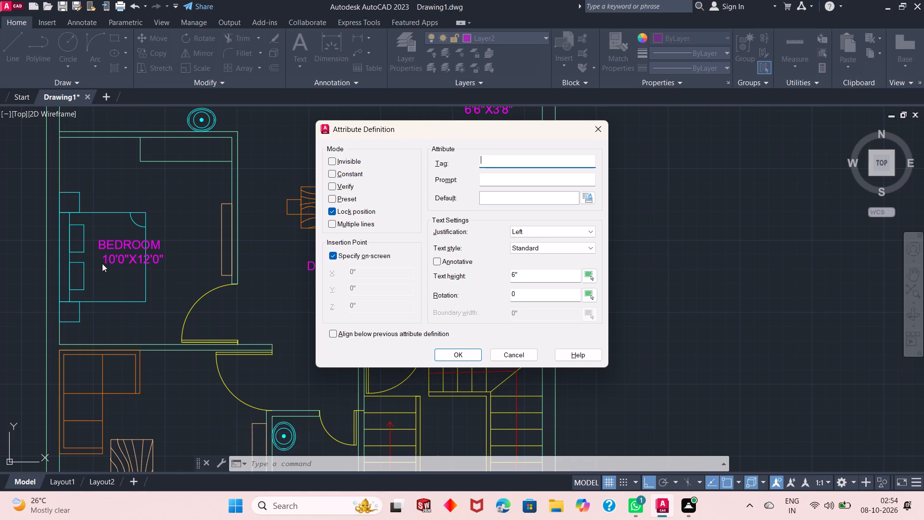
type("DRGROOM")
key("Return")
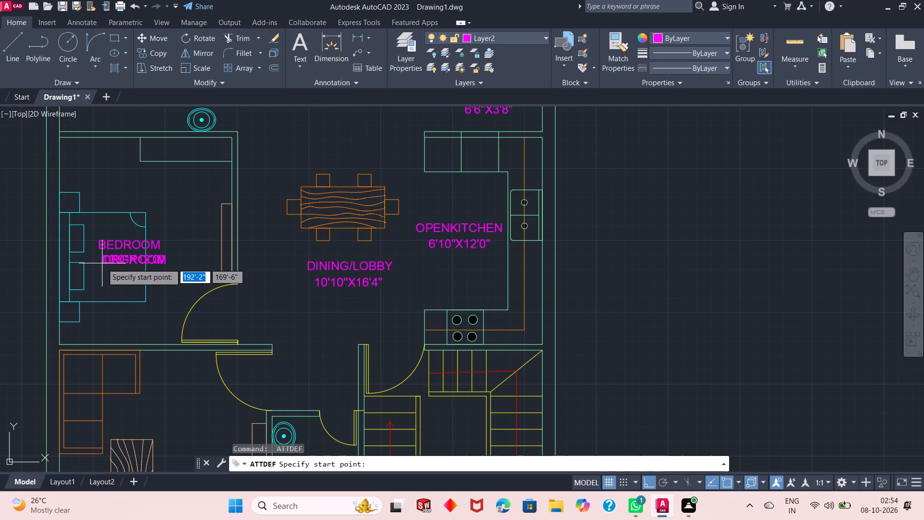
scroll(199, 175, "down", 2)
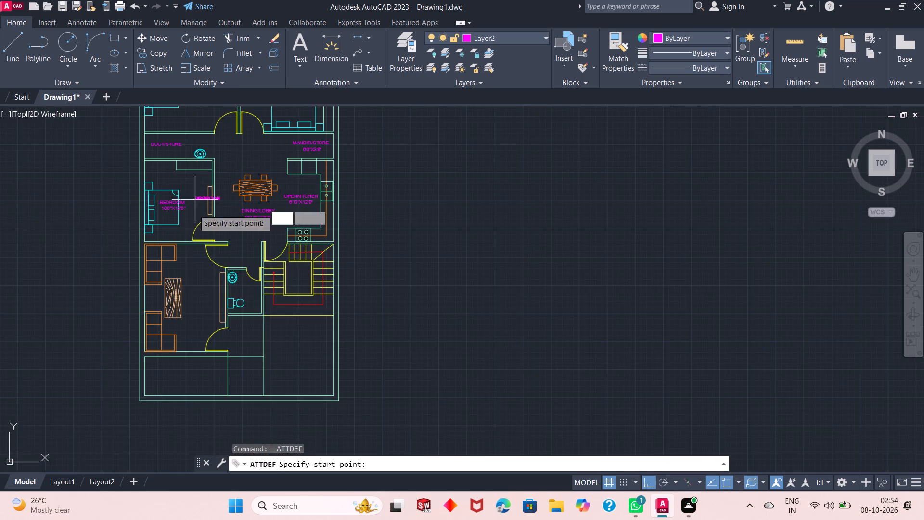
scroll(188, 290, "up", 3)
left_click(188, 294)
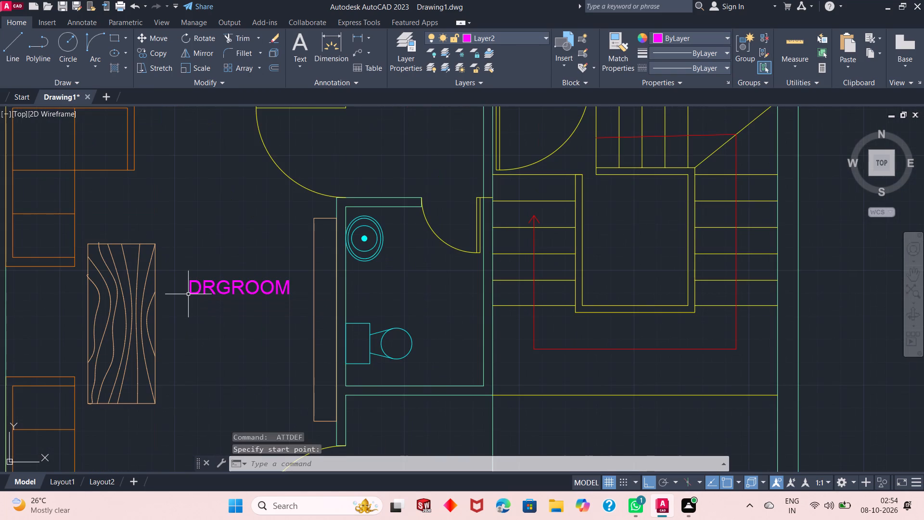
Define a 6" high attribute tagged 12'0"X16'0" and place it directly below the DRGROOM label.
key("Return")
type("12'")
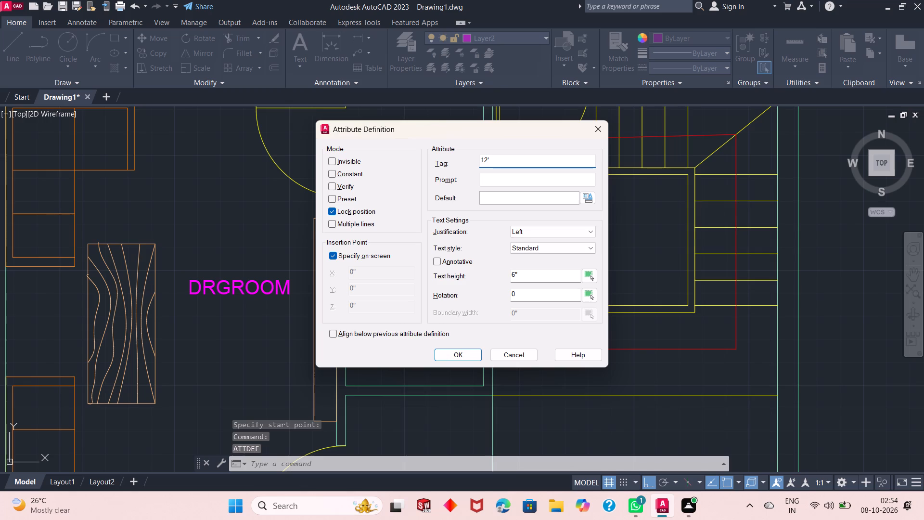
type("0\"X")
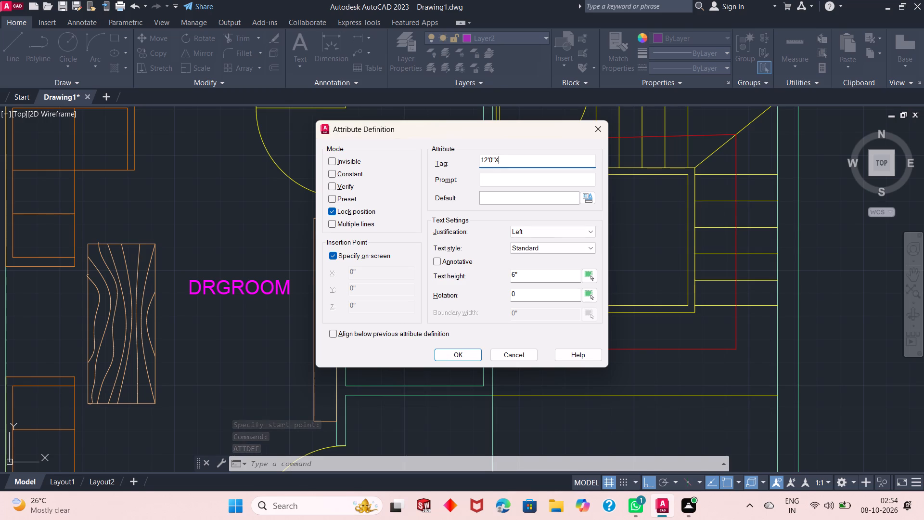
type("16'0\"")
key("Return")
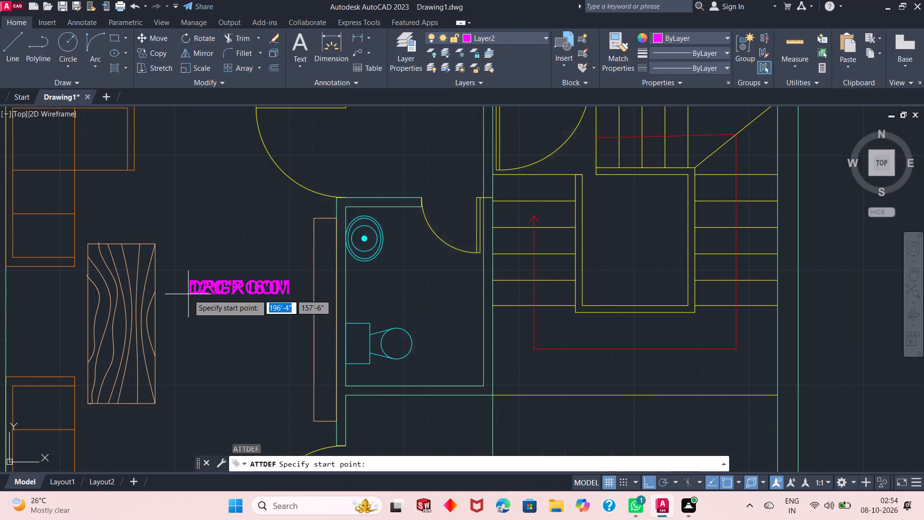
left_click(191, 318)
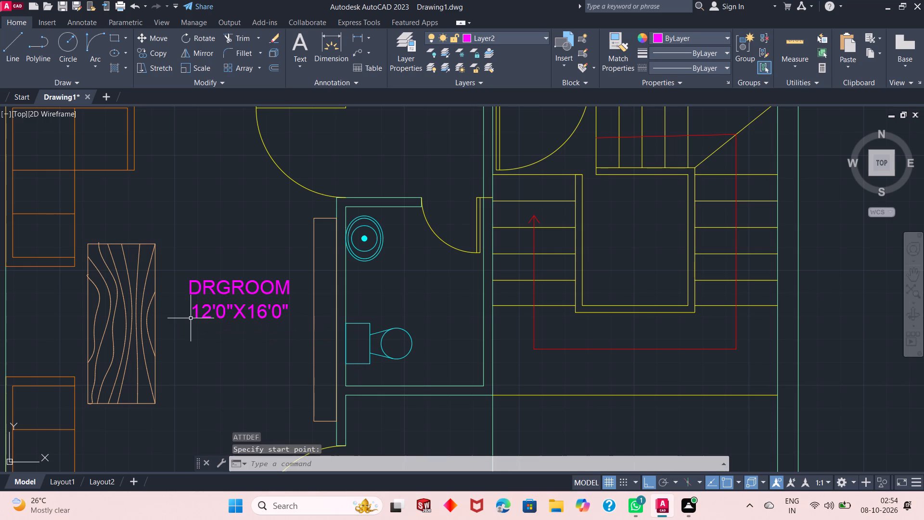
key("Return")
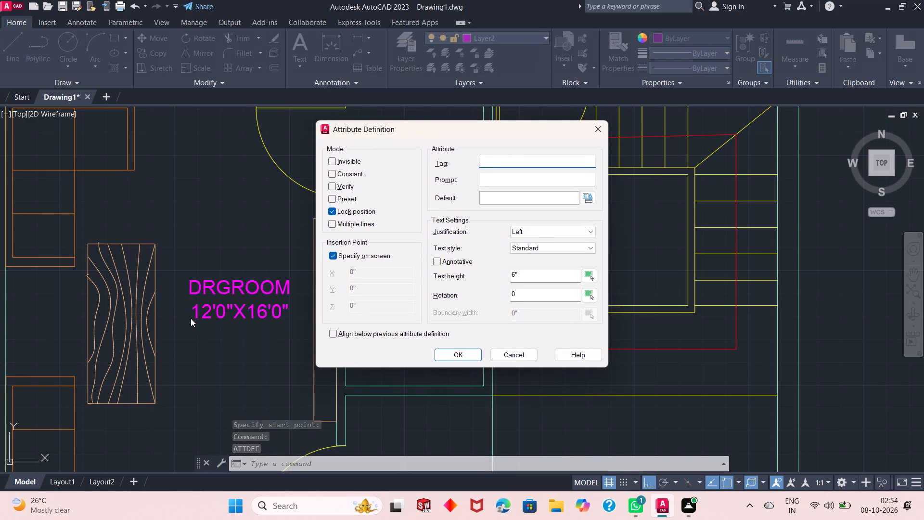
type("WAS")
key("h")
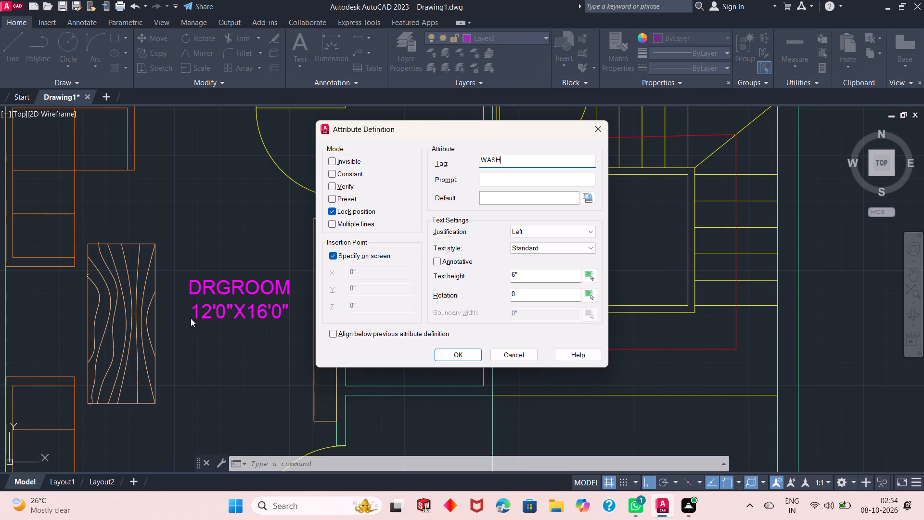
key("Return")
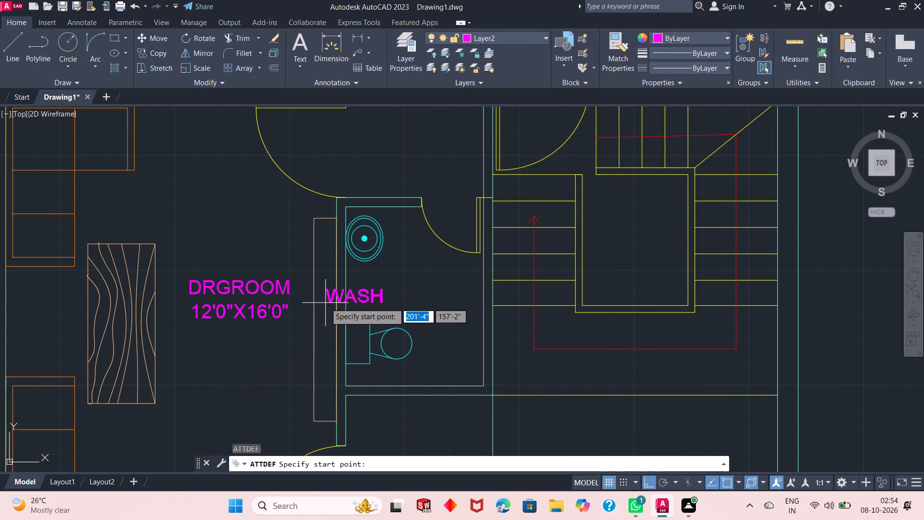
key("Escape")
Define a 6" high attribute tagged WASHROOM and place it between the washbasin and the toilet beside the drawing room.
key("space")
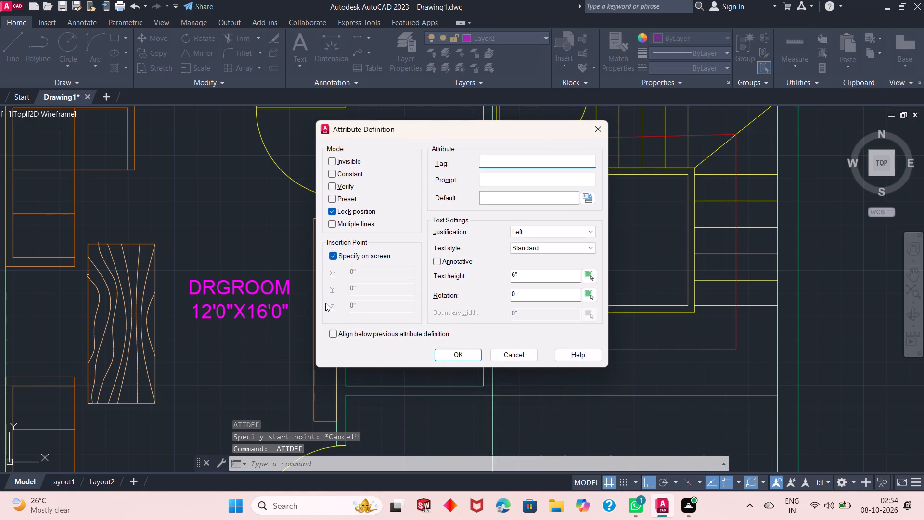
type("WASHROOM")
key("Return")
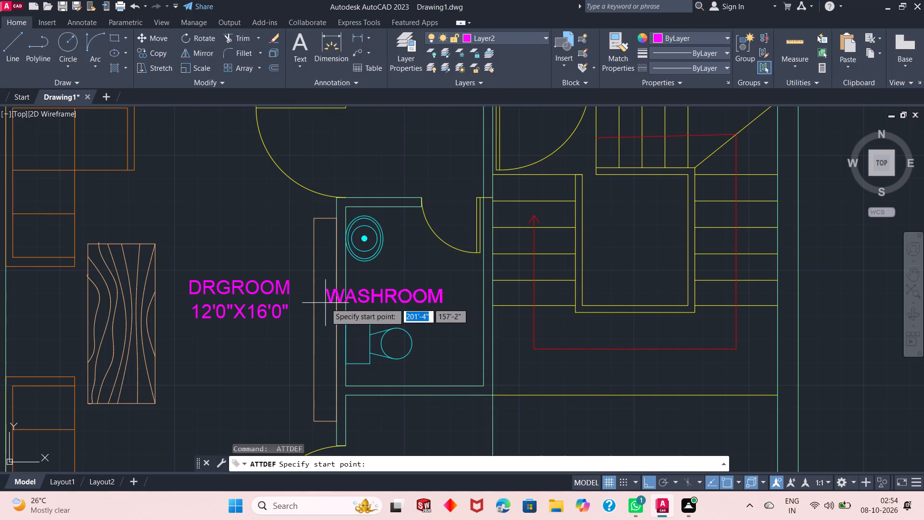
left_click(361, 284)
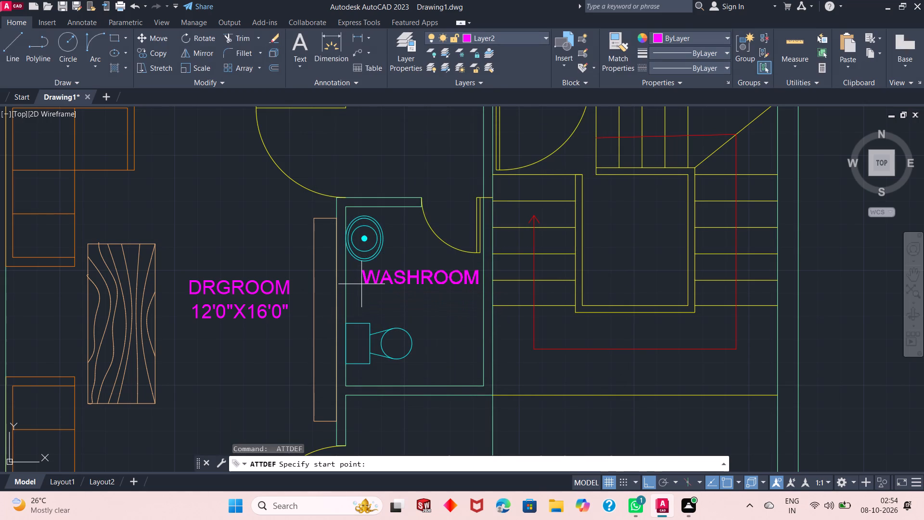
Define a 6" high attribute tagged 5'0"X6'6" and place it directly below the WASHROOM label.
key("Return")
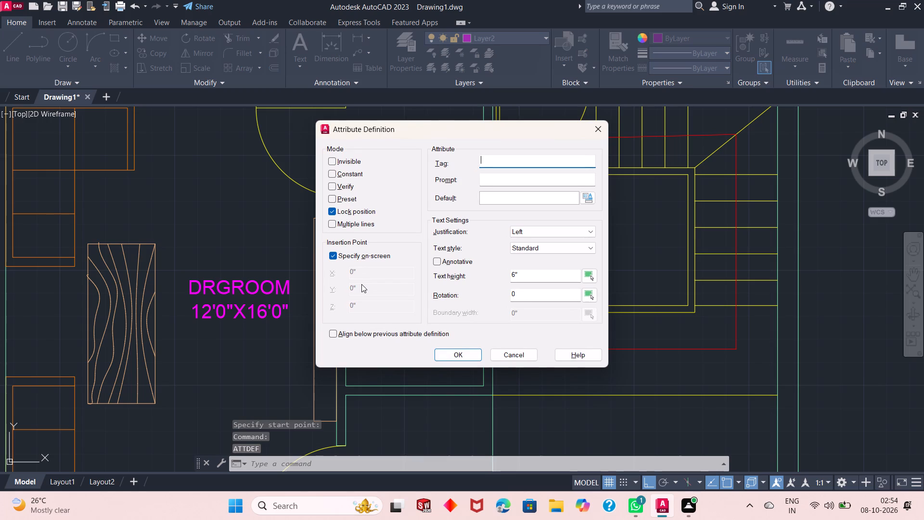
type("5'0\"X")
type("6'6")
key("shift+quotedbl")
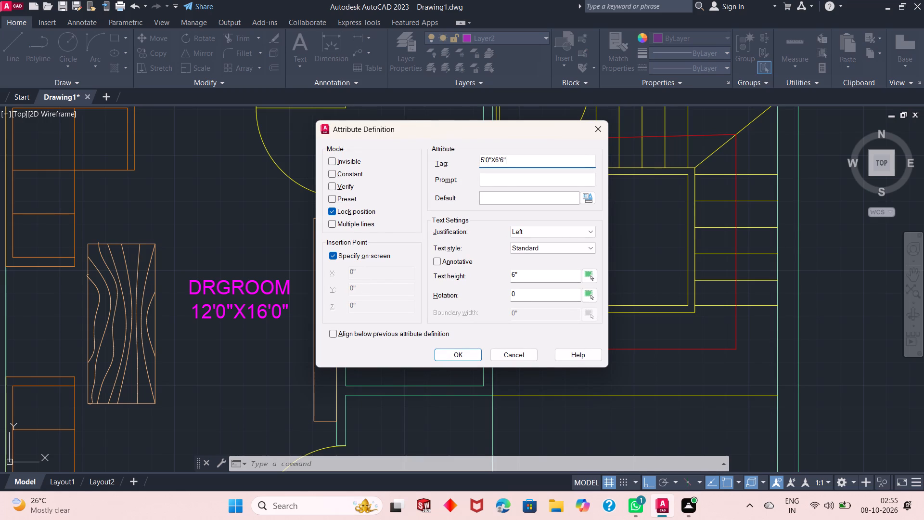
key("Return")
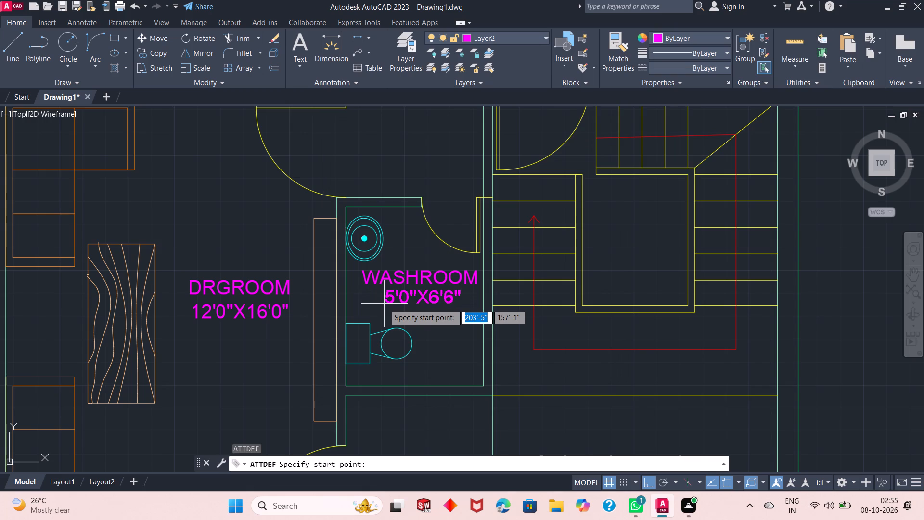
left_click(383, 305)
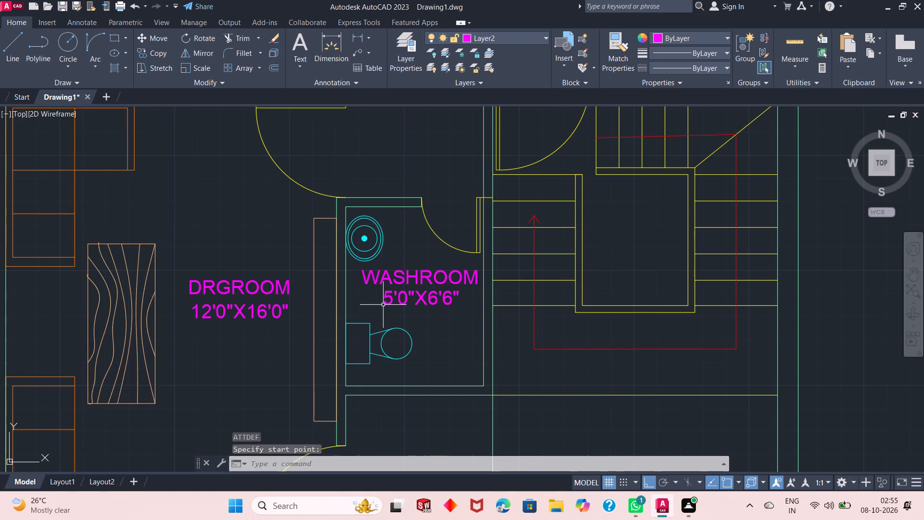
Define a 6" high attribute tagged VERANDAH and place it in the space below the washroom, beside the drawing room's entrance door.
key("space")
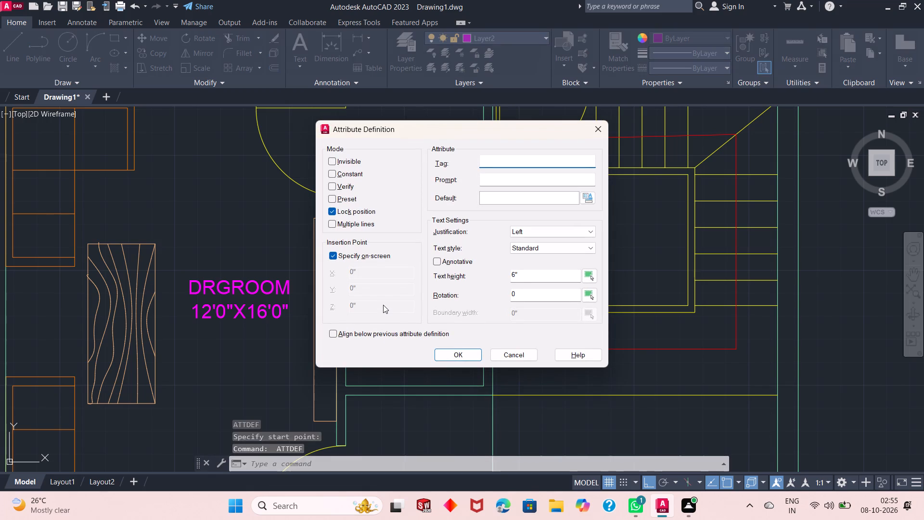
key("v")
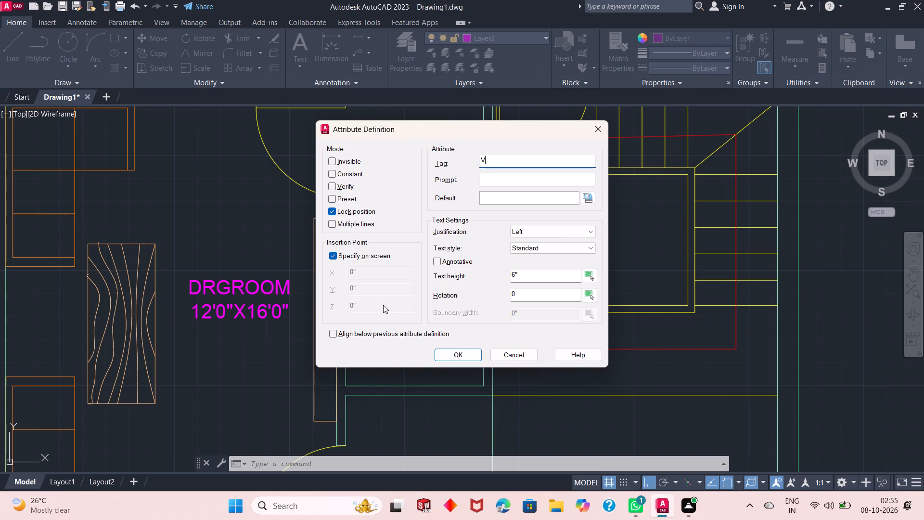
type("ERAN")
type("DAH")
key("Return")
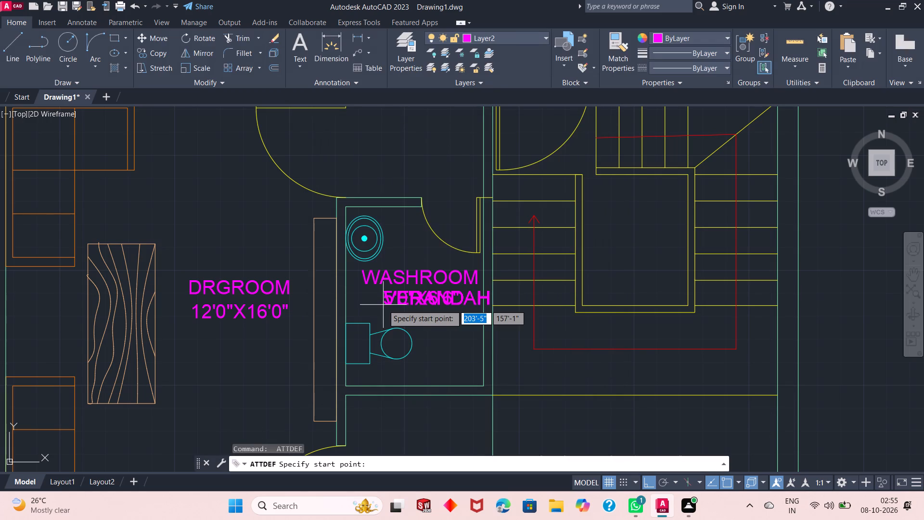
scroll(385, 222, "down", 3)
scroll(384, 292, "up", 4)
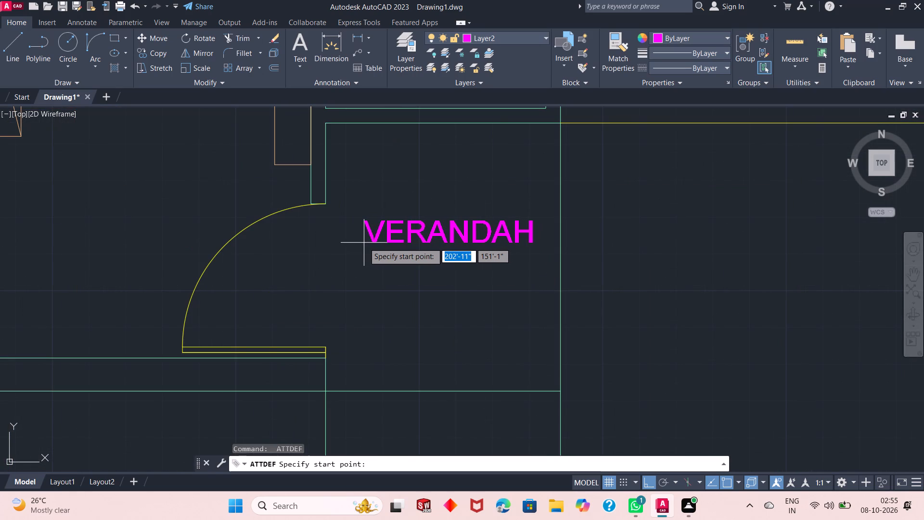
left_click(367, 216)
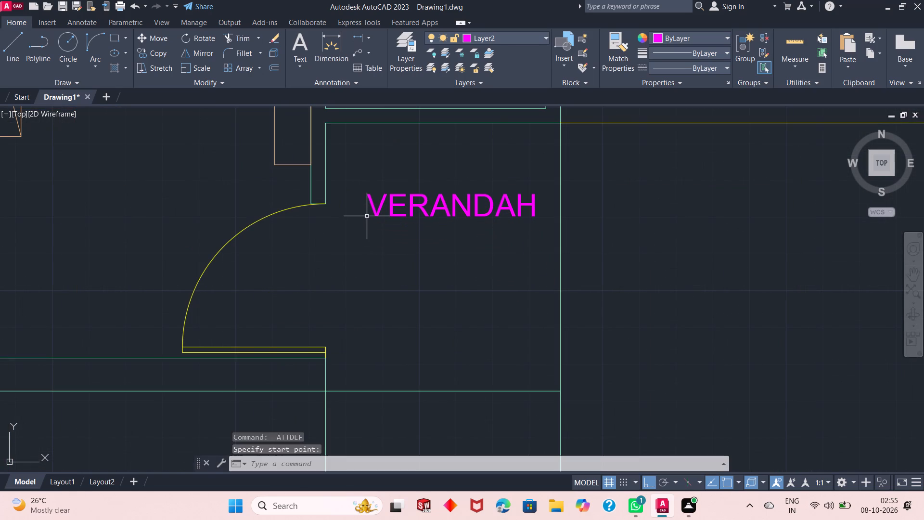
Define a 6" high attribute tagged 5'4"X6'1" and place it directly below the VERANDAH label.
key("Return")
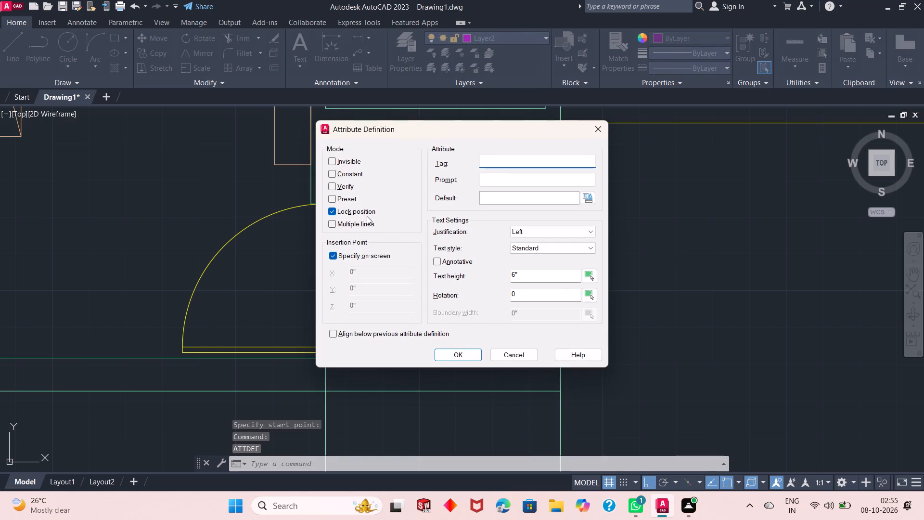
type("5'4\"X")
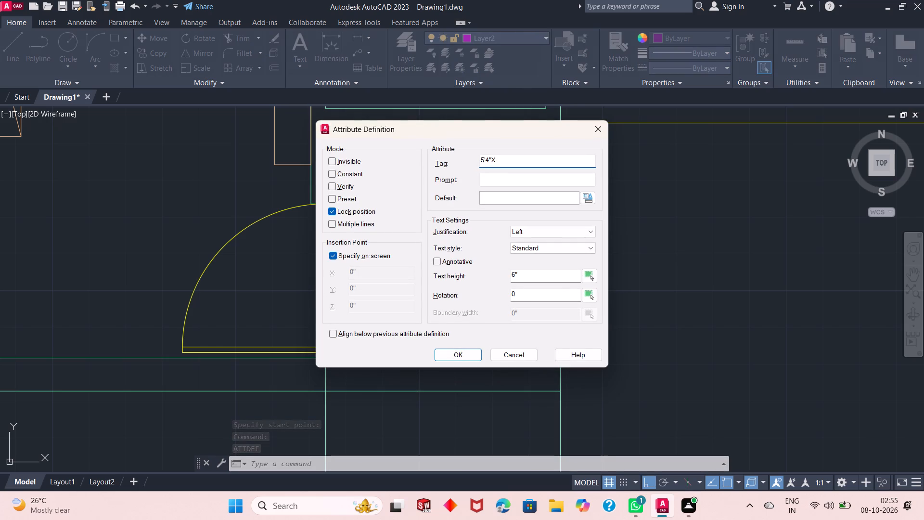
type("6'")
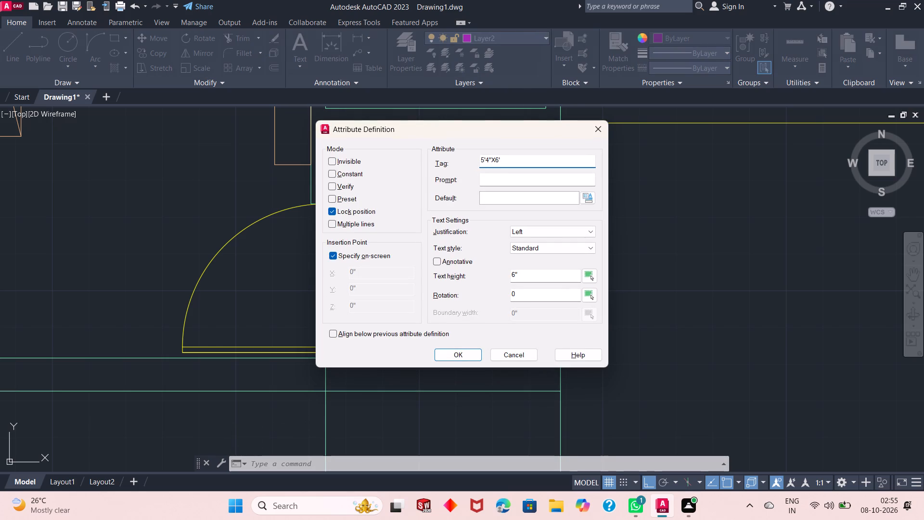
type("1\"")
key("Return")
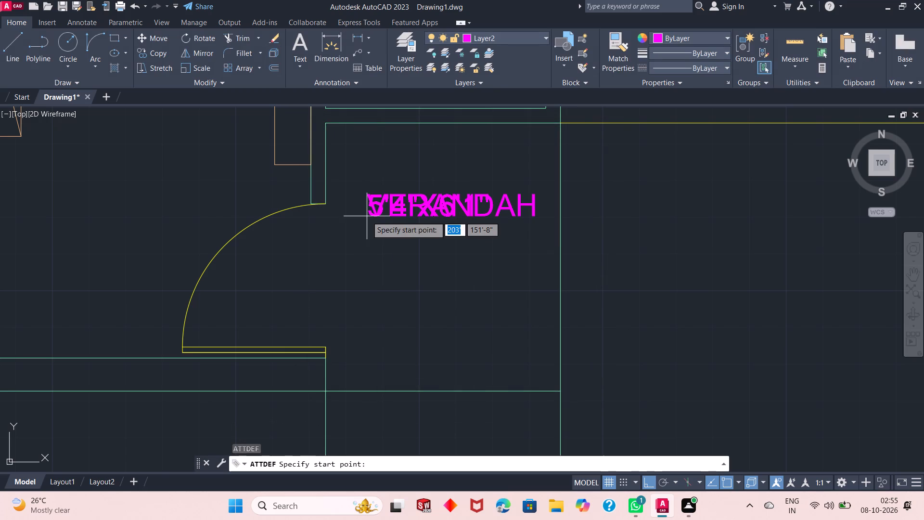
left_click(391, 260)
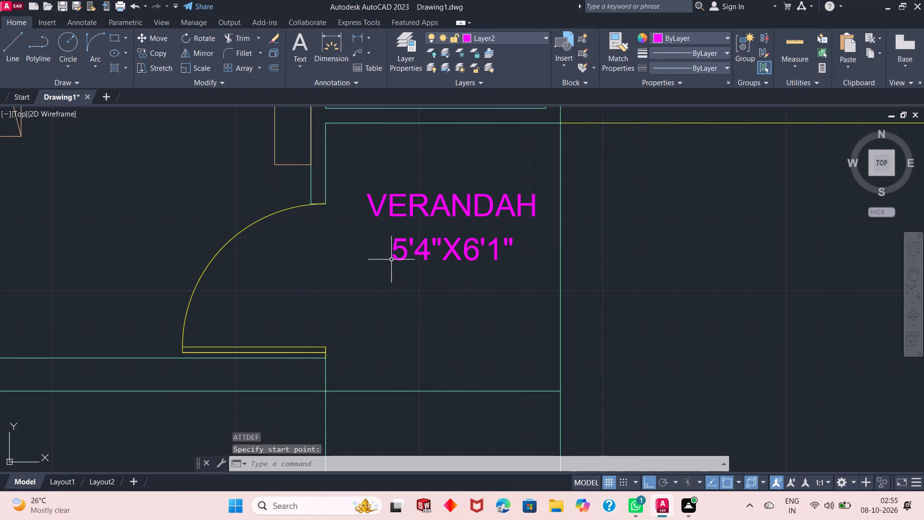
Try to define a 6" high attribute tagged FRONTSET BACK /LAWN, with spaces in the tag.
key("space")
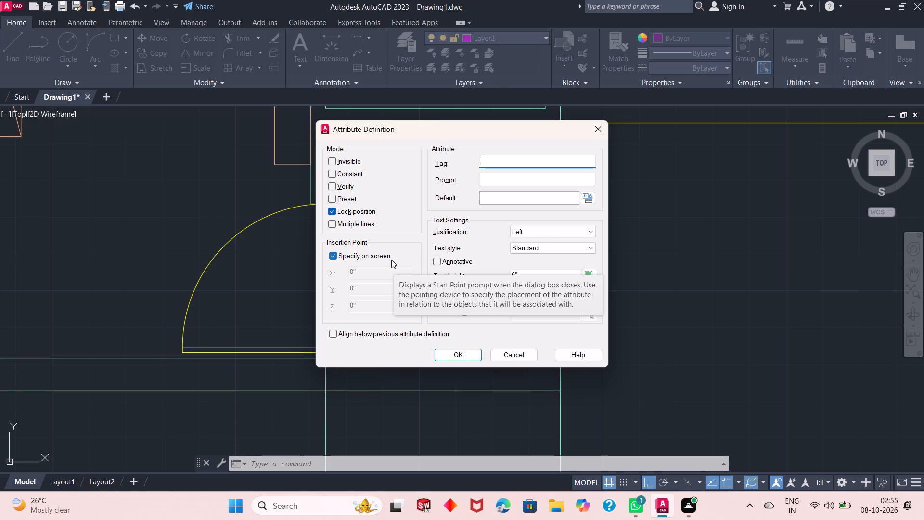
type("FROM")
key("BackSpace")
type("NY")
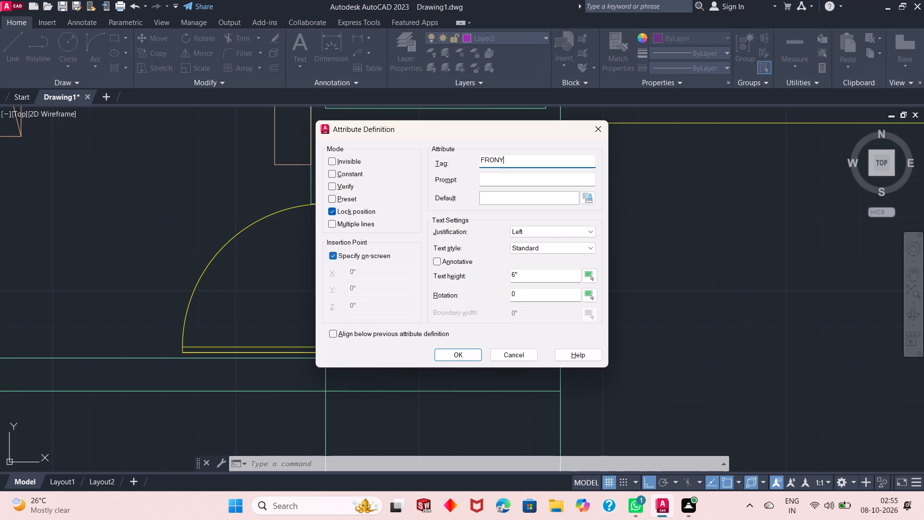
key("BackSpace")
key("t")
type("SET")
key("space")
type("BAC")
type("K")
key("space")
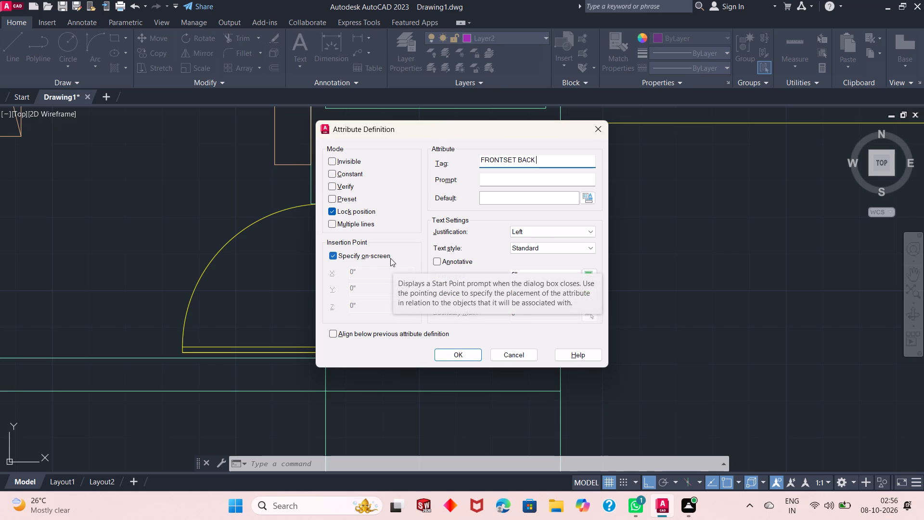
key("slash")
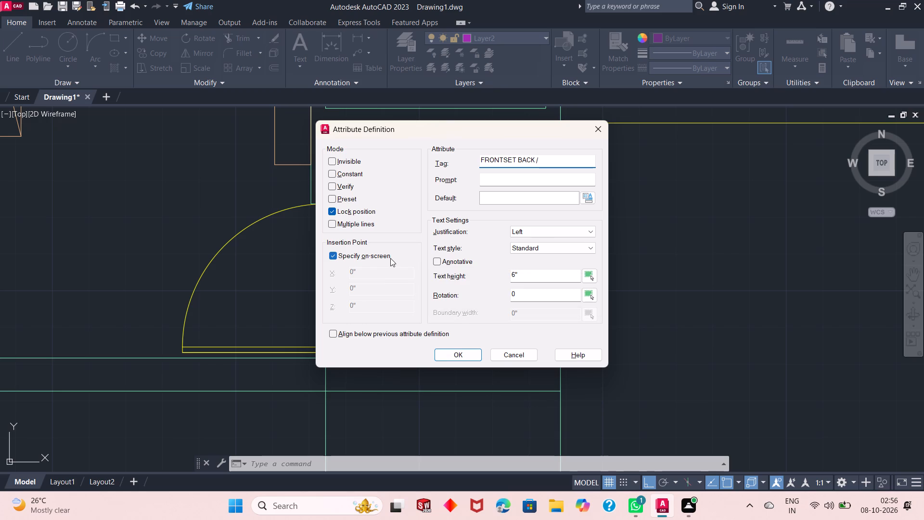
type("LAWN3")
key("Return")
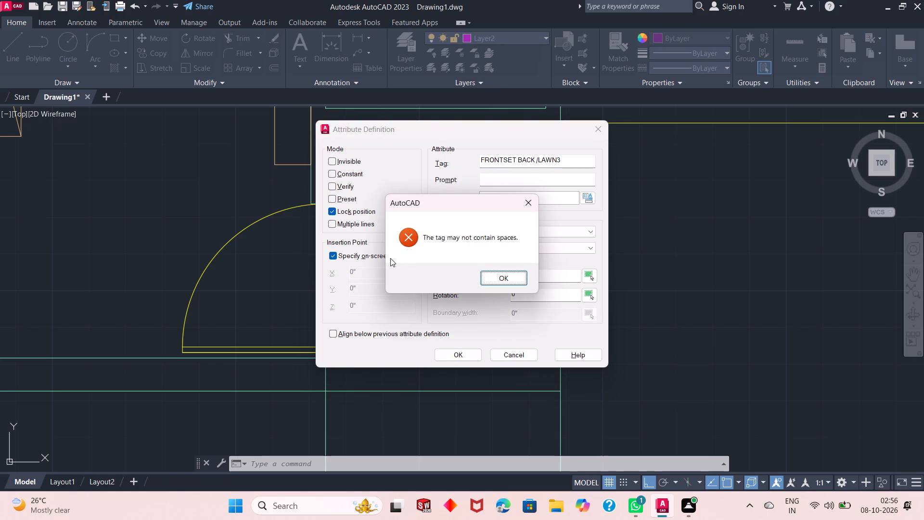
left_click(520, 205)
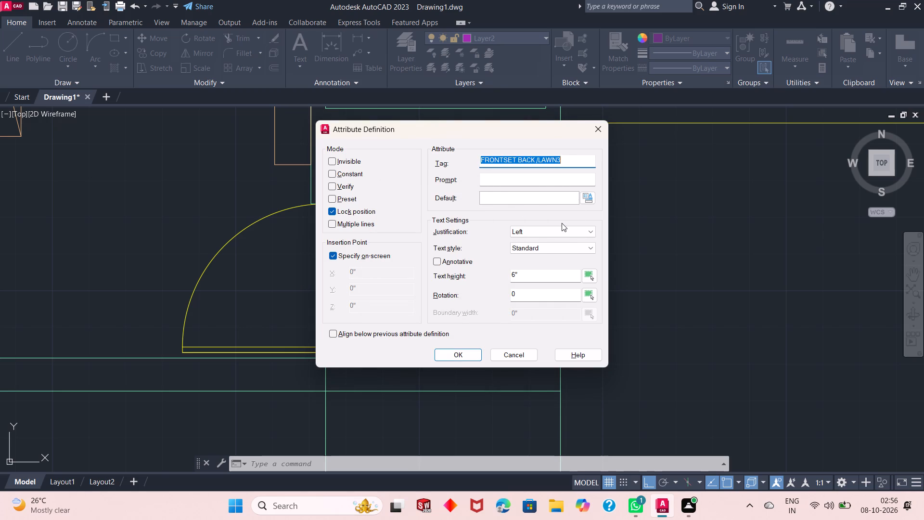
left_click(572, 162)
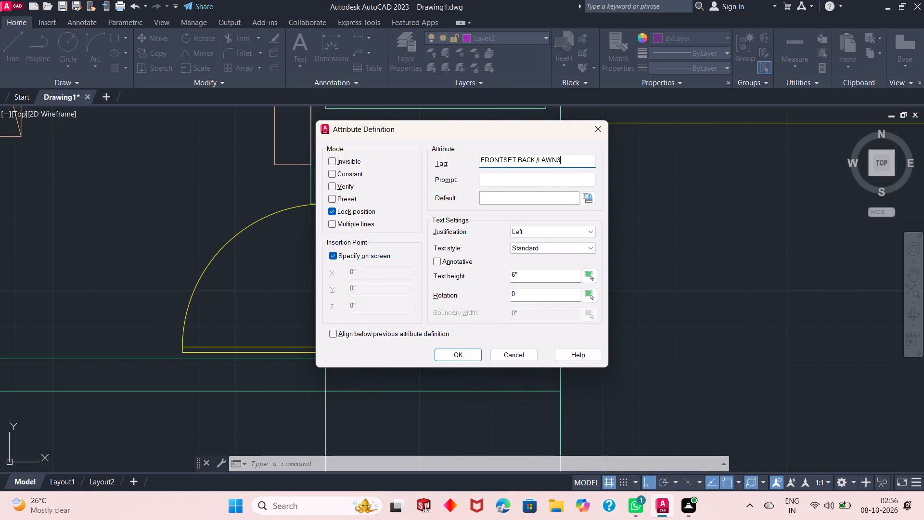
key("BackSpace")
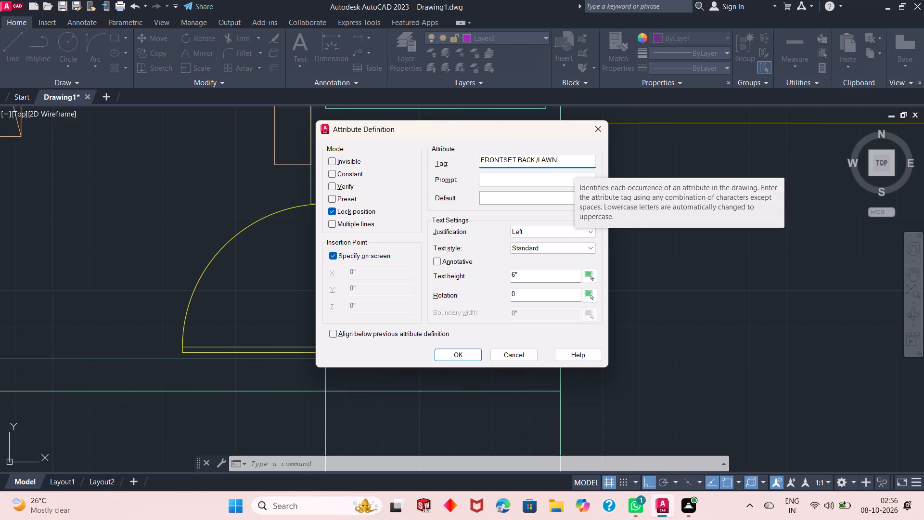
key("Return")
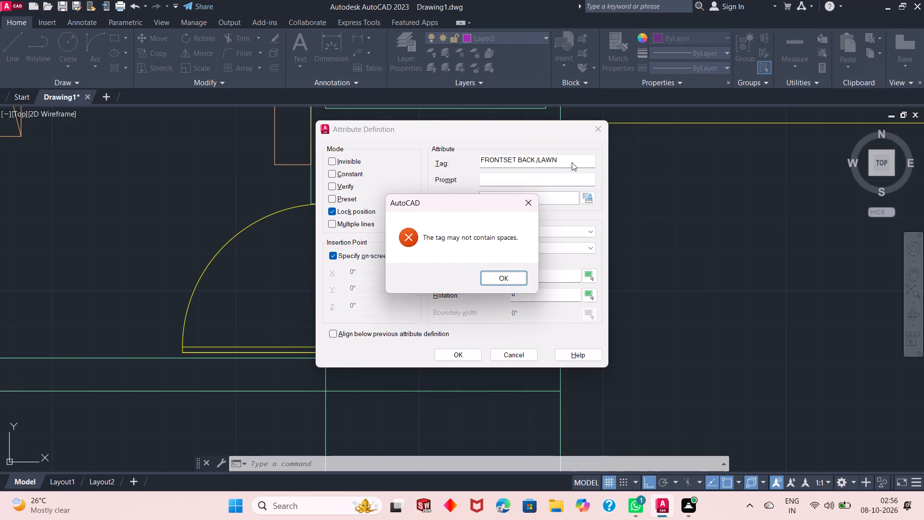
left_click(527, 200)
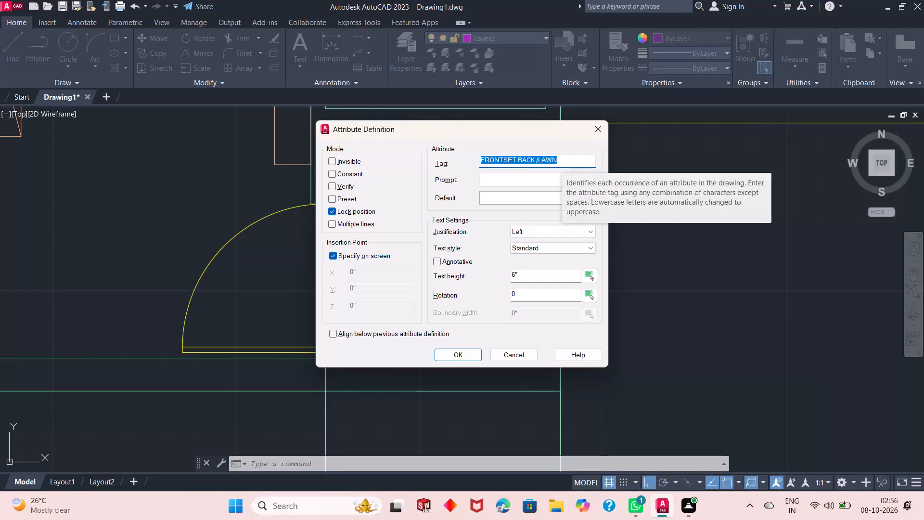
Set the attribute tag to FRONTSETBACK/LAWN without spaces and place the 6" high text in the strip below the drawing room.
key("BackSpace")
key("BackSpace")
key("BackSpace")
type("FRONY")
key("BackSpace")
key("t")
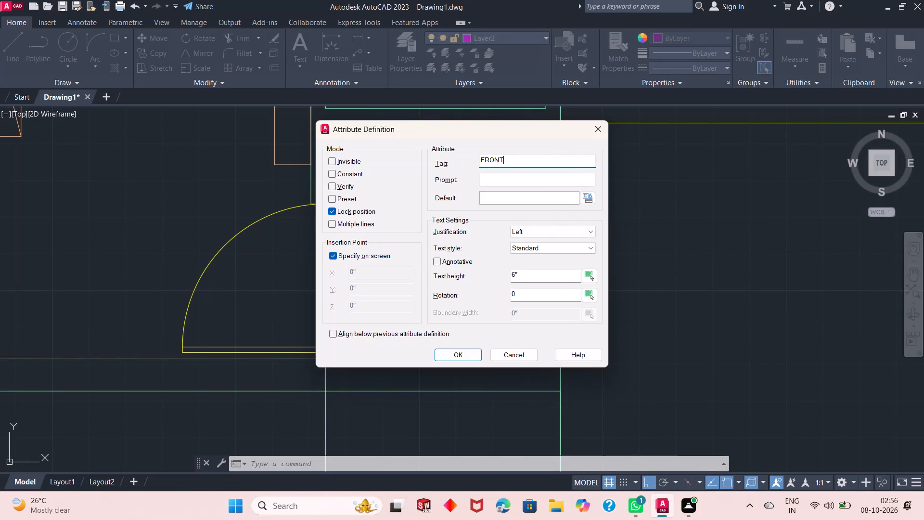
type("SET")
type("BACK")
type("/K")
key("BackSpace")
type("LAWN")
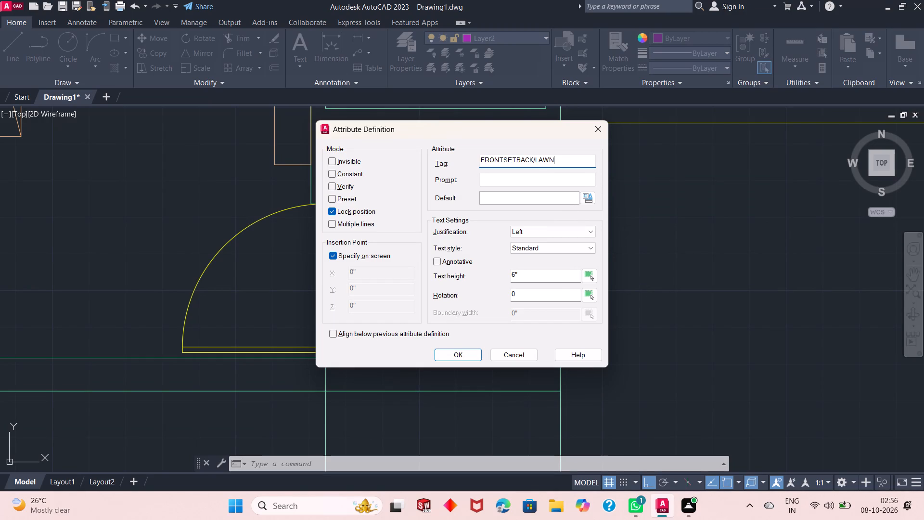
key("Return")
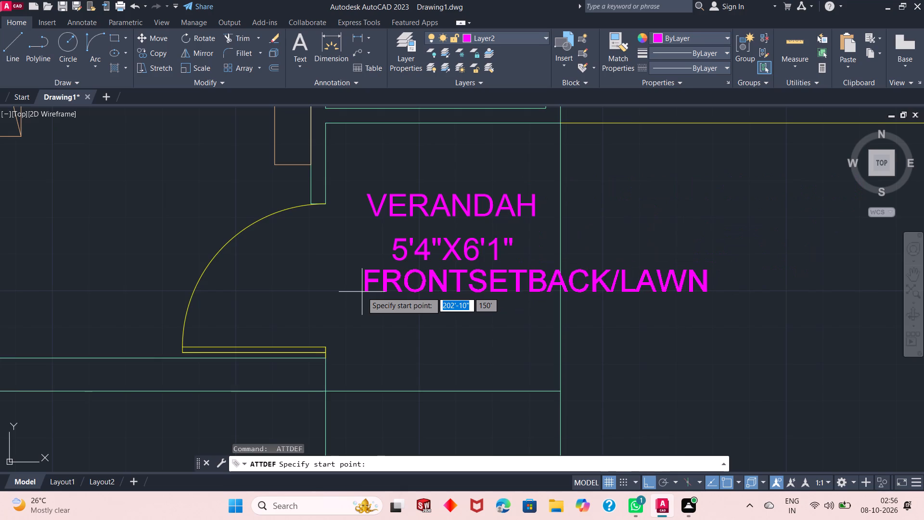
scroll(362, 292, "up", 2)
scroll(322, 274, "down", 5)
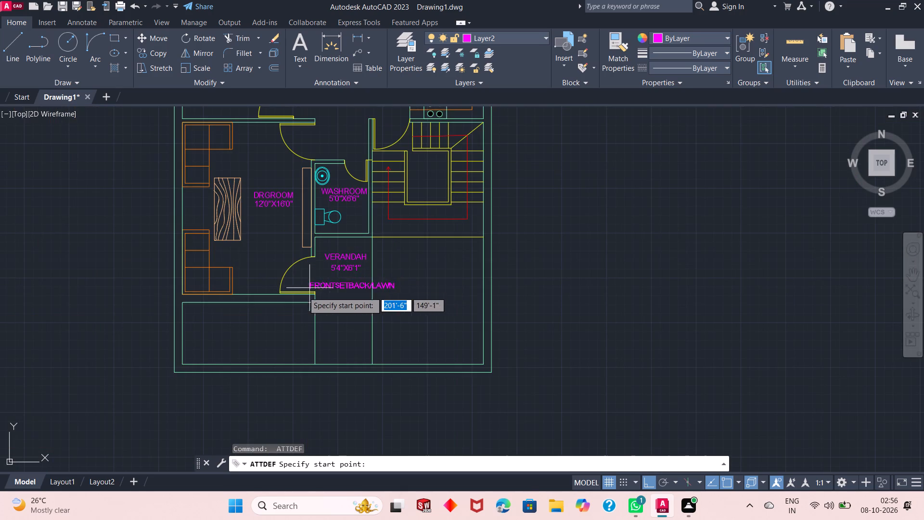
scroll(205, 331, "up", 2)
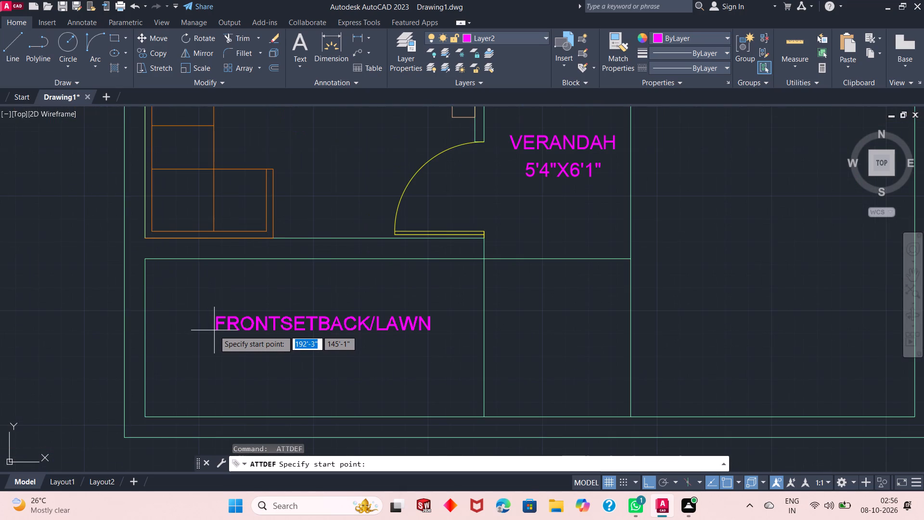
left_click(207, 324)
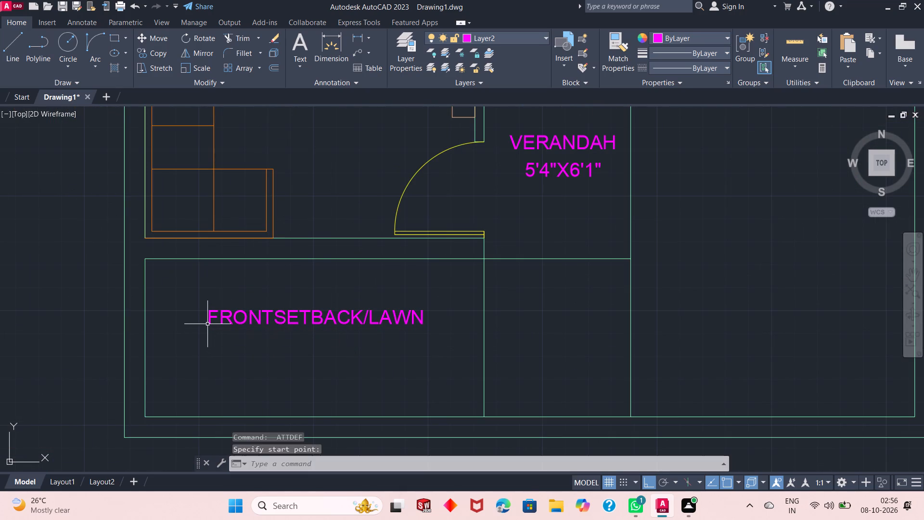
Define a 6" high attribute tagged 6'2"WIDE and place it centred directly below the FRONTSETBACK/LAWN label.
key("Return")
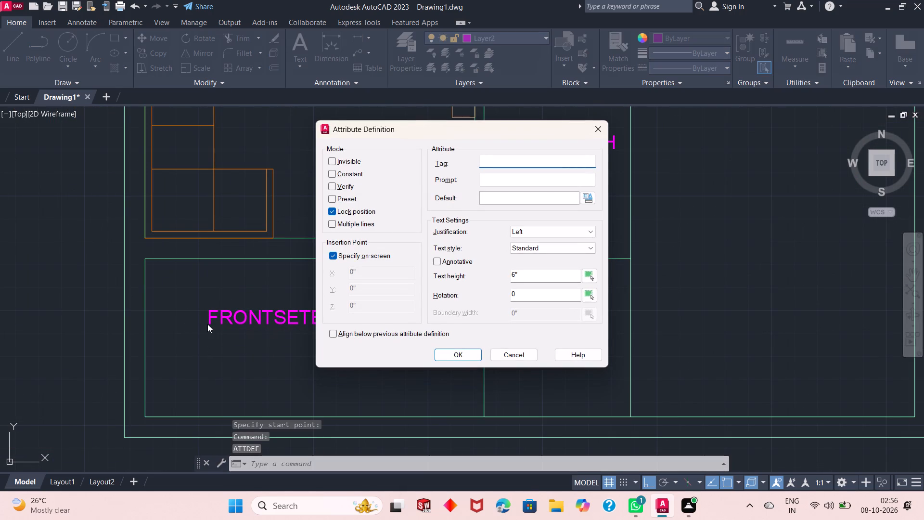
key("6")
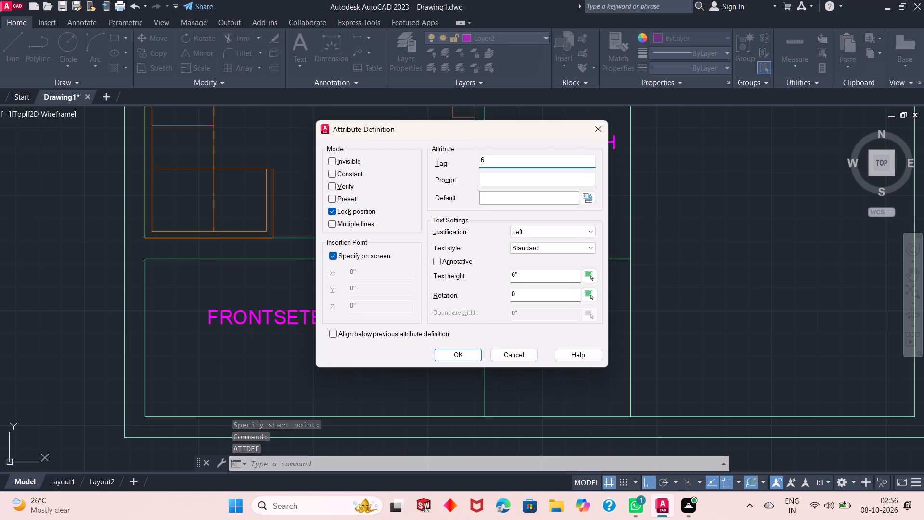
type("'2")
key("shift+quotedbl")
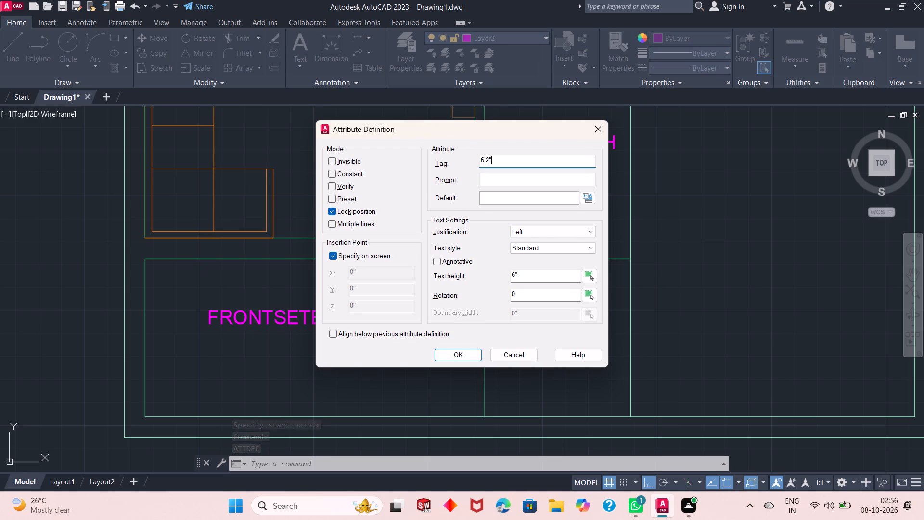
type("WIDE")
key("Return")
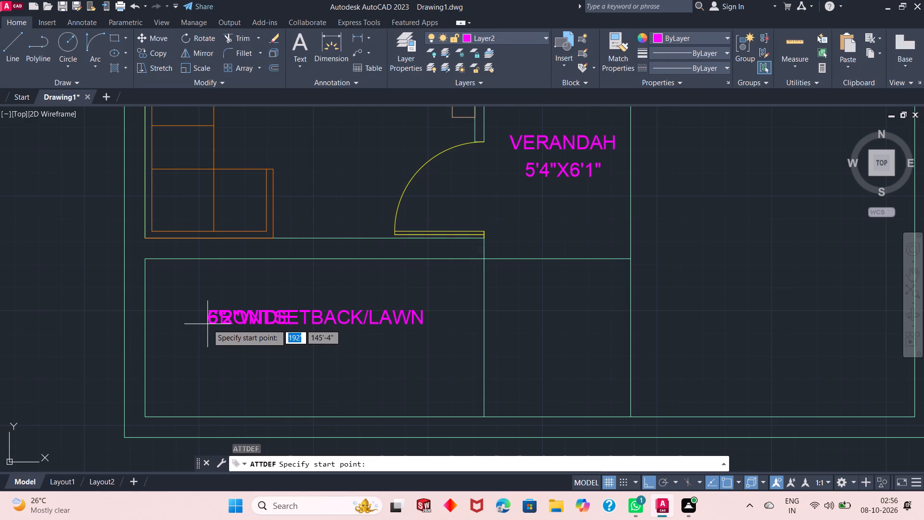
left_click(268, 351)
Define a 6" high attribute tagged PARKING and place it in the middle of the open area below the staircase.
scroll(198, 356, "down", 2)
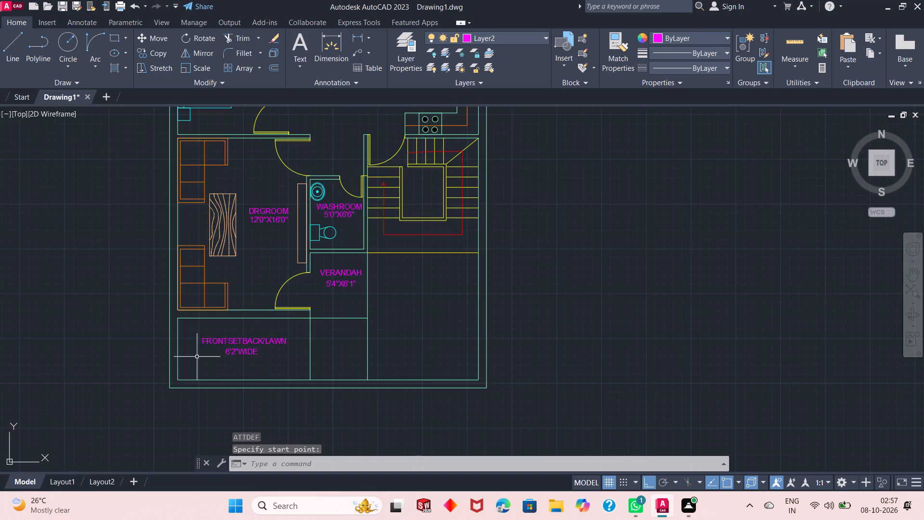
scroll(197, 357, "down", 1)
scroll(215, 333, "up", 1)
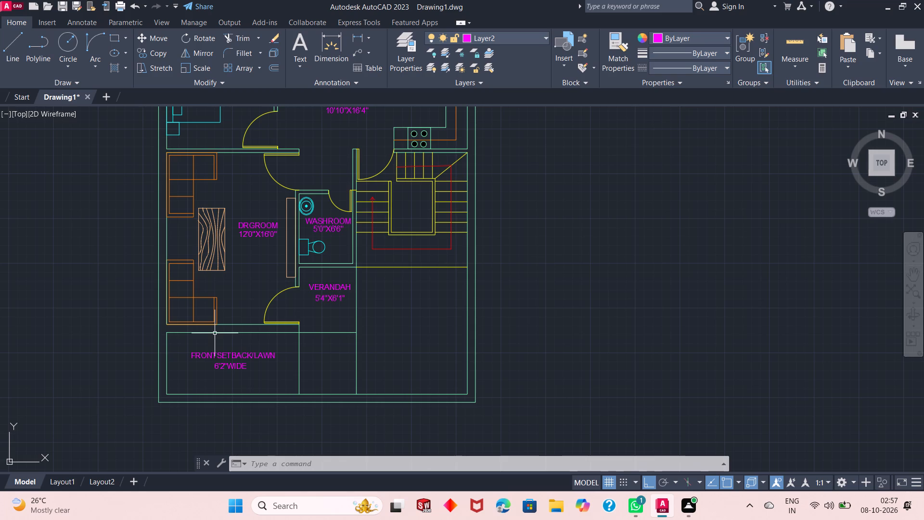
scroll(438, 349, "up", 1)
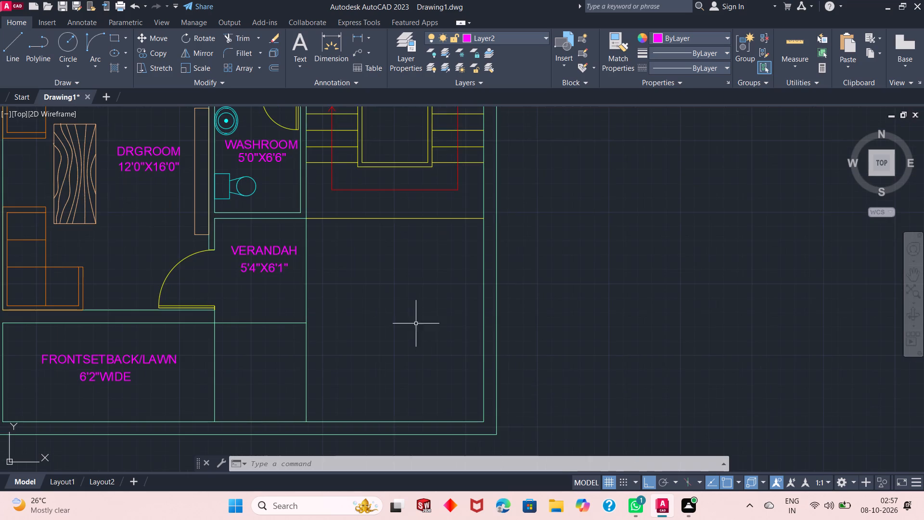
scroll(373, 295, "down", 2)
scroll(399, 296, "up", 1)
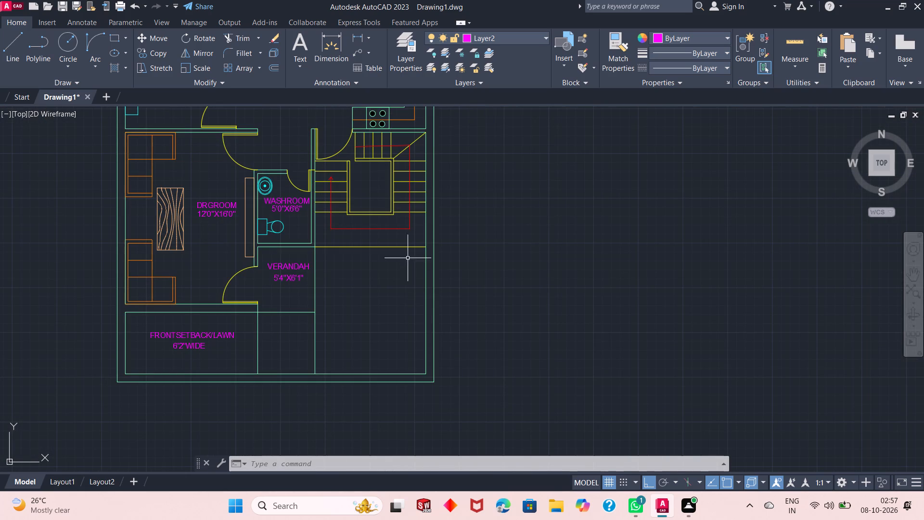
scroll(408, 276, "up", 1)
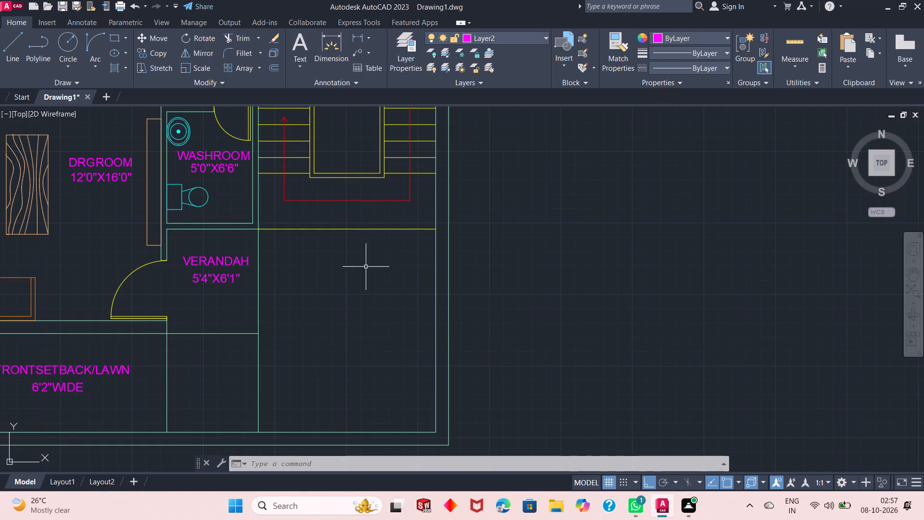
scroll(351, 276, "down", 1)
scroll(351, 276, "up", 1)
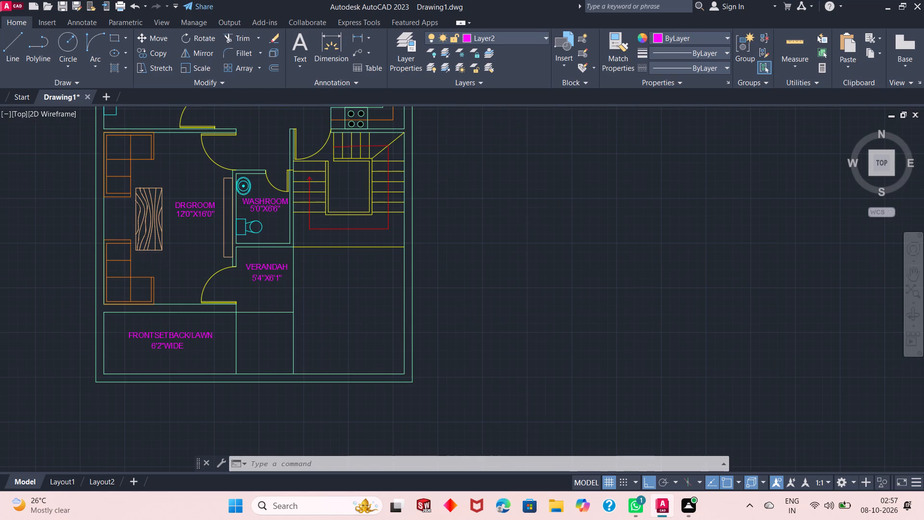
key("space")
type("P")
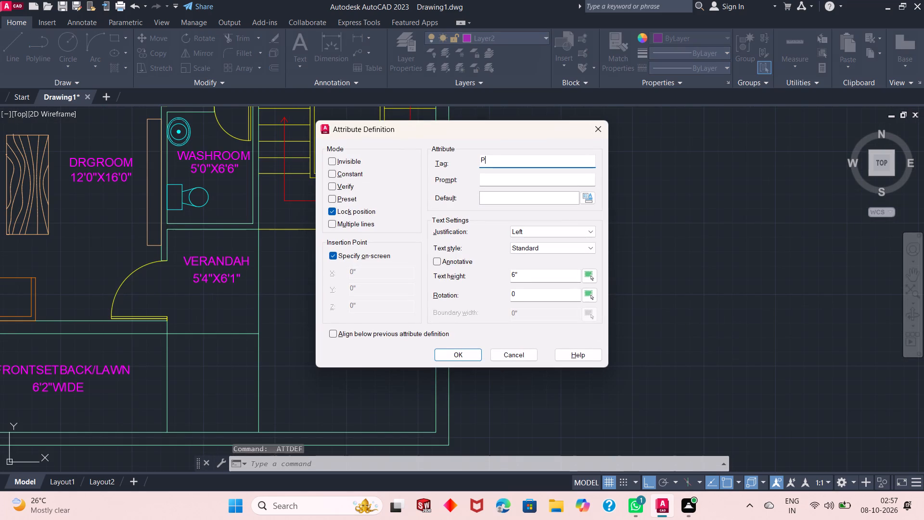
key("a")
type("RKINH")
key("BackSpace")
key("g")
key("Return")
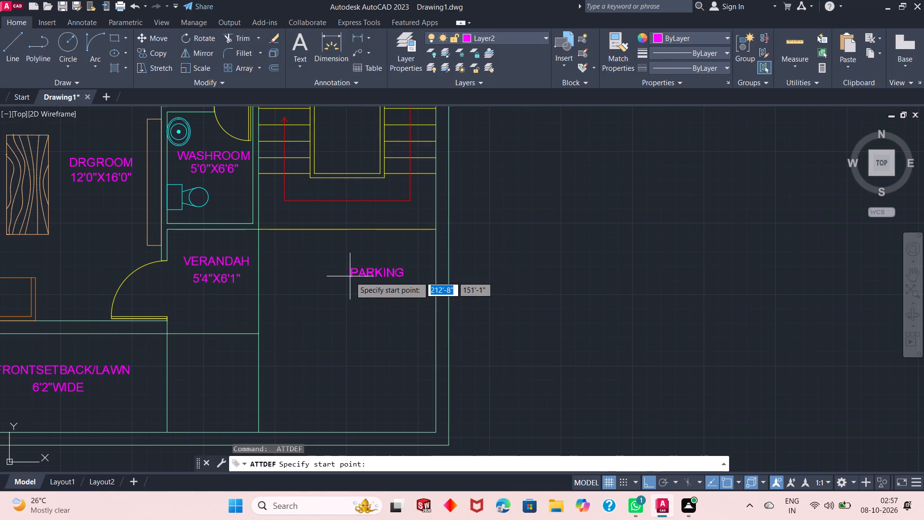
left_click(336, 316)
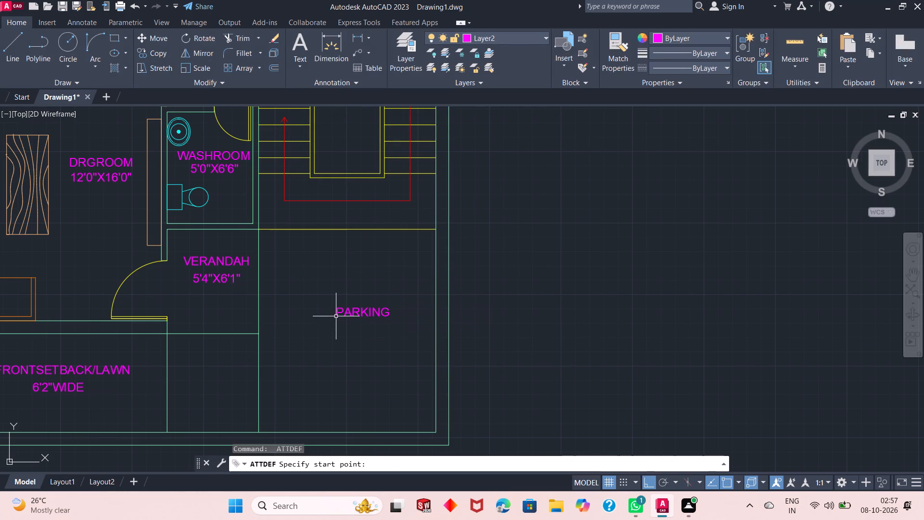
Define a 6" high attribute tagged 10'9"X19'8" and place it directly below the PARKING label.
key("space")
type("10'9\"")
key("x")
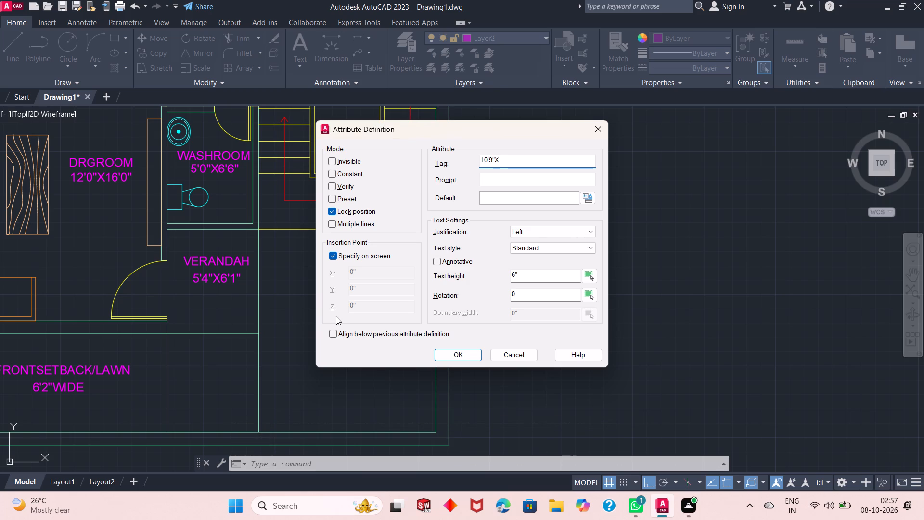
type("19'8\"")
key("Return")
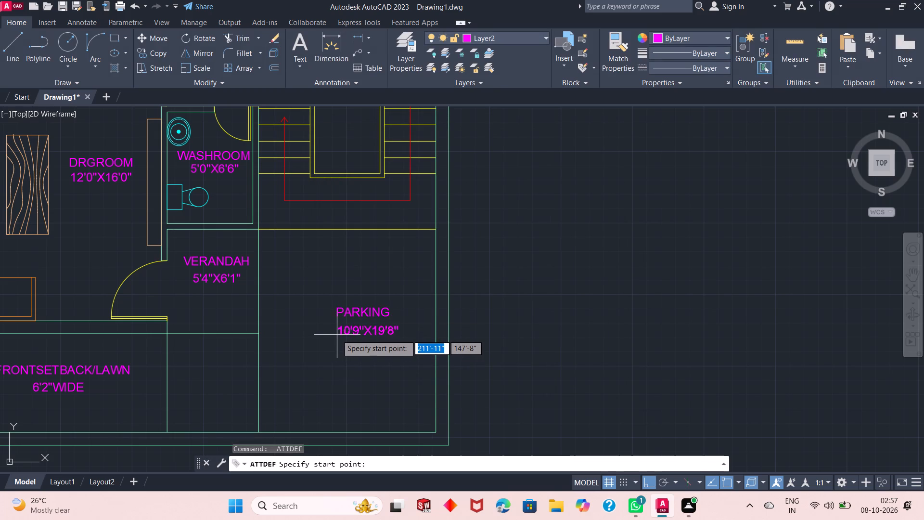
left_click(336, 334)
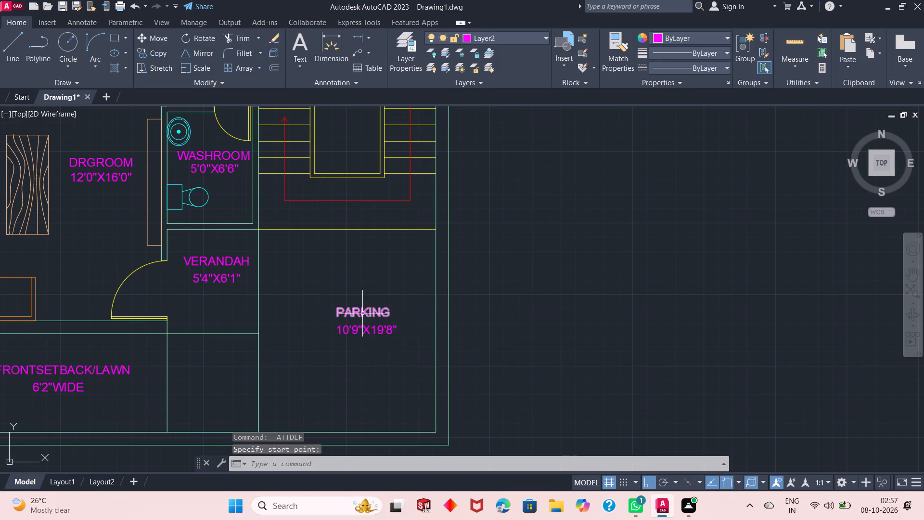
Make layer 0 the current layer.
scroll(361, 313, "down", 2)
scroll(354, 319, "up", 4)
scroll(375, 345, "down", 1)
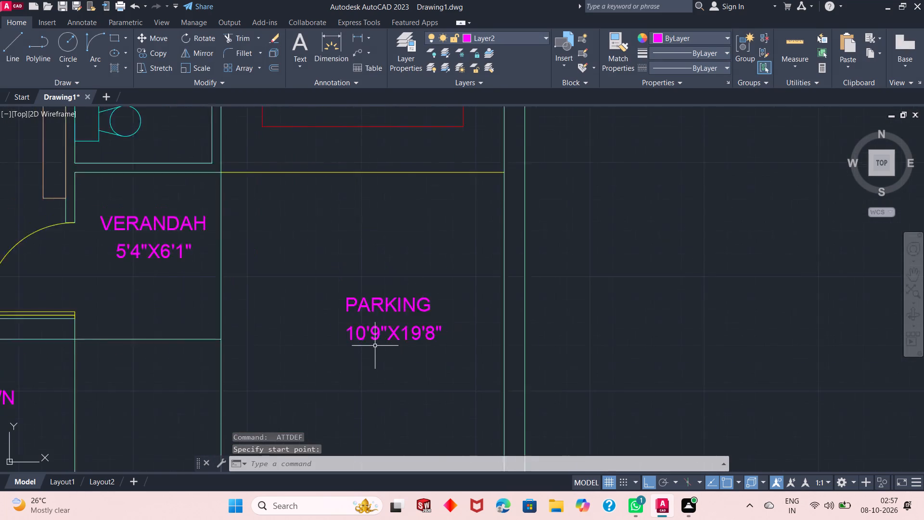
scroll(375, 346, "down", 3)
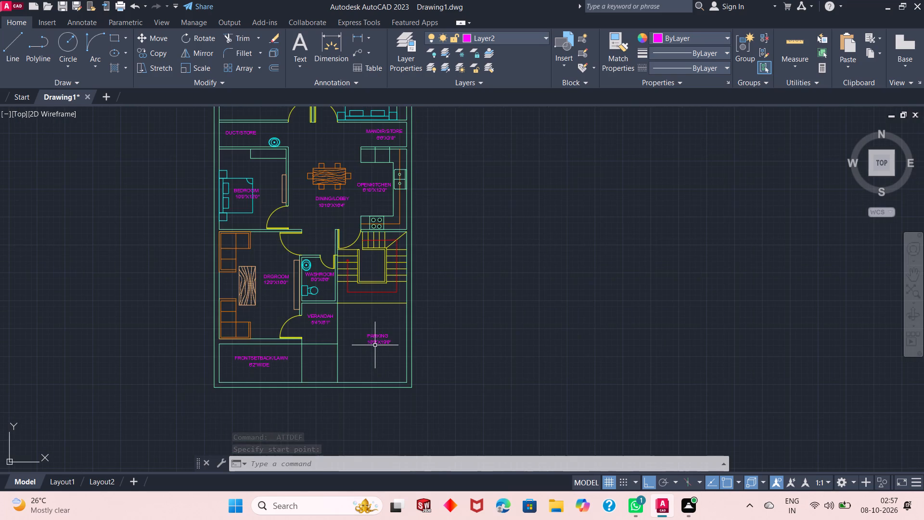
scroll(375, 345, "down", 1)
scroll(341, 315, "up", 1)
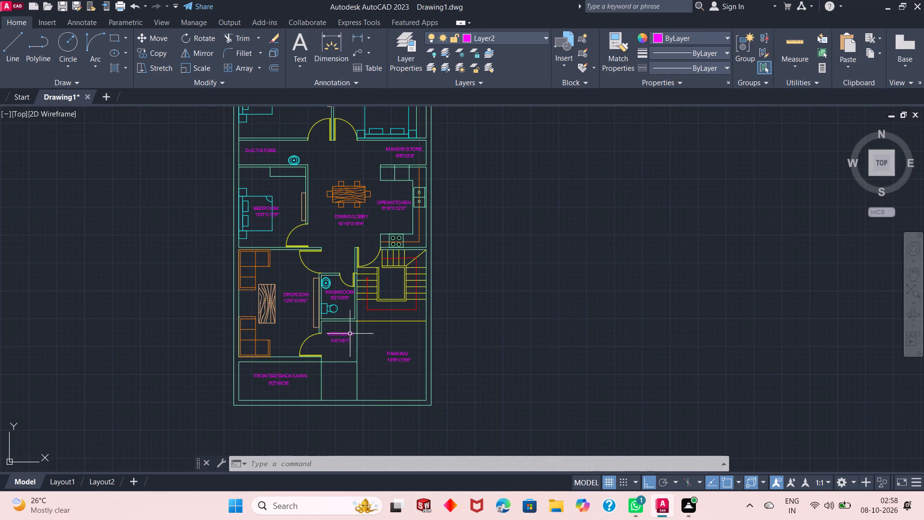
scroll(385, 416, "up", 2)
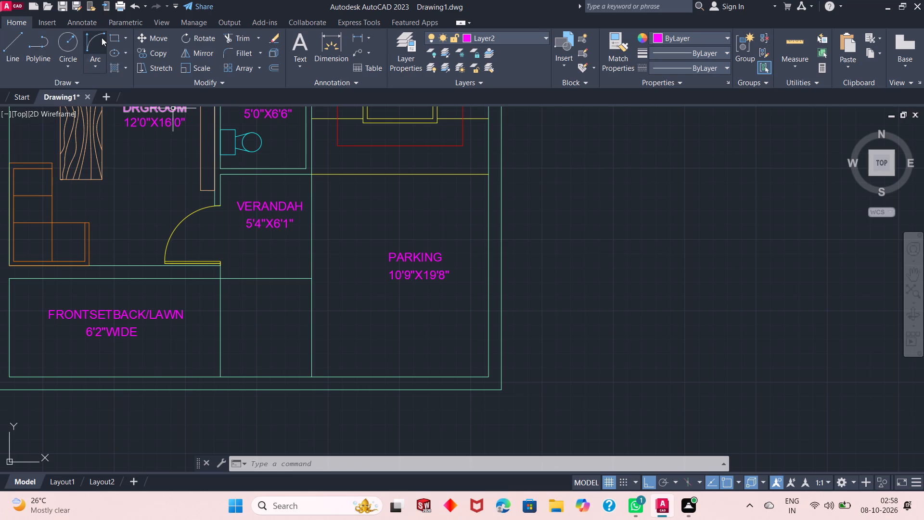
left_click(492, 39)
left_click(495, 53)
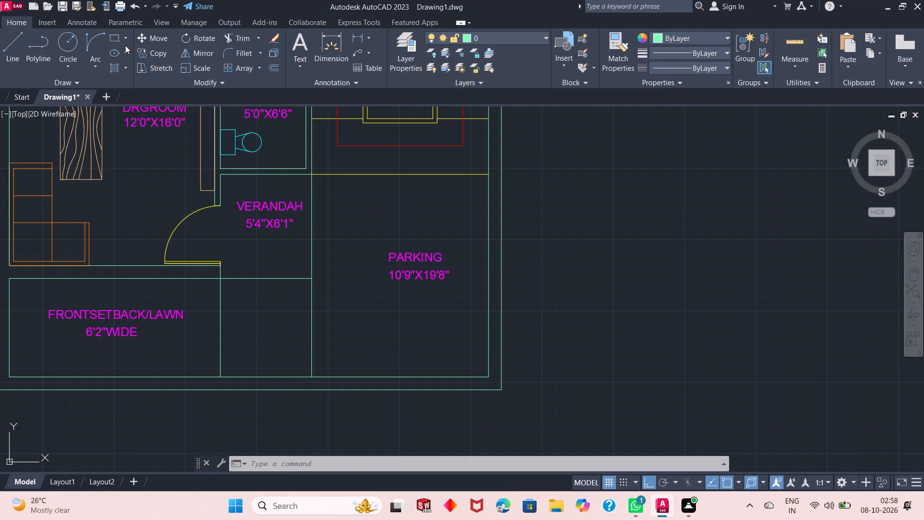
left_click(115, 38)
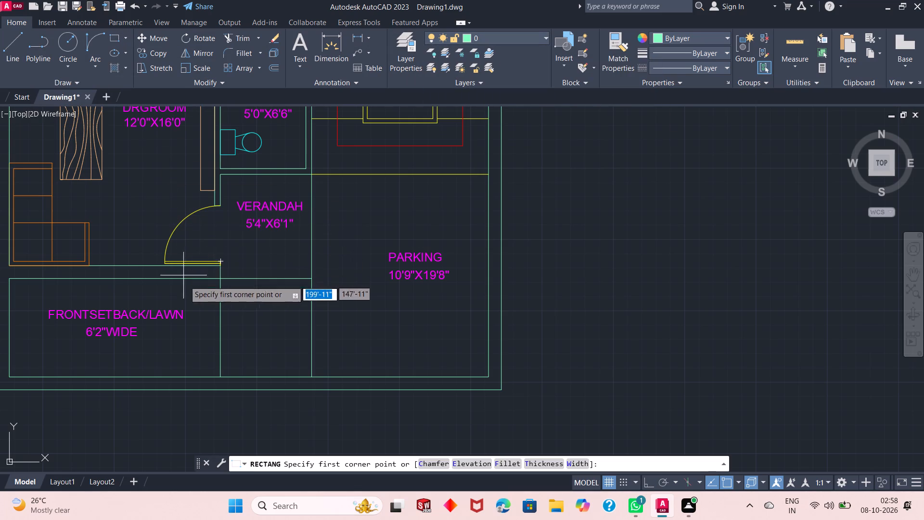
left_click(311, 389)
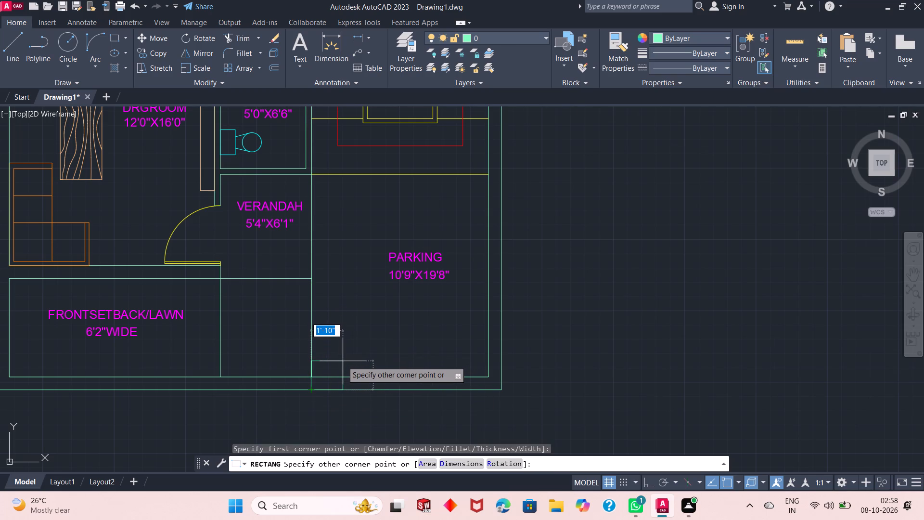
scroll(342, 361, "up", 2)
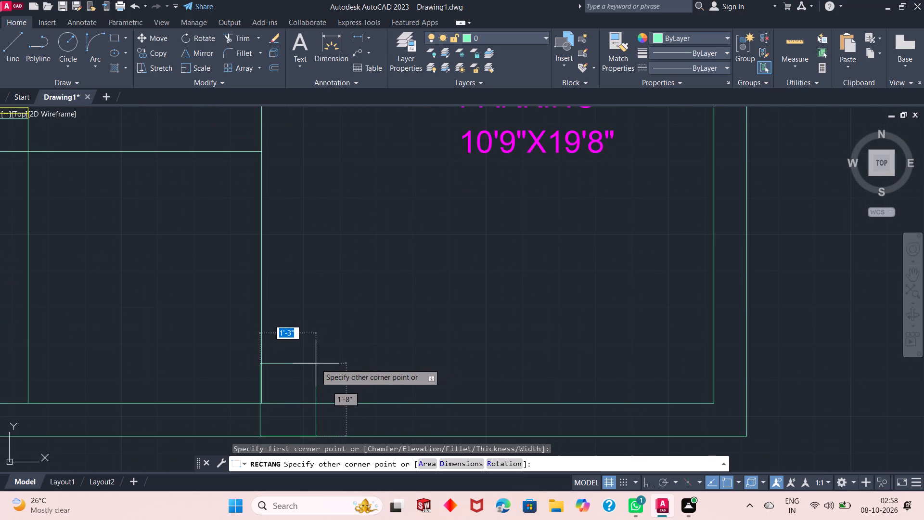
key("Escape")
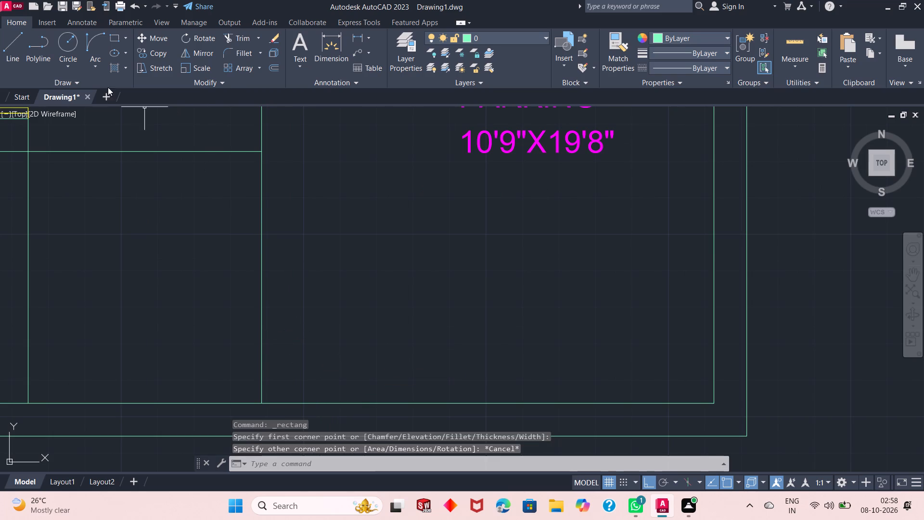
Draw a 1' by 1' pillar with lines across the front boundary wall, starting where the parking's verandah-side line meets it.
left_click(21, 48)
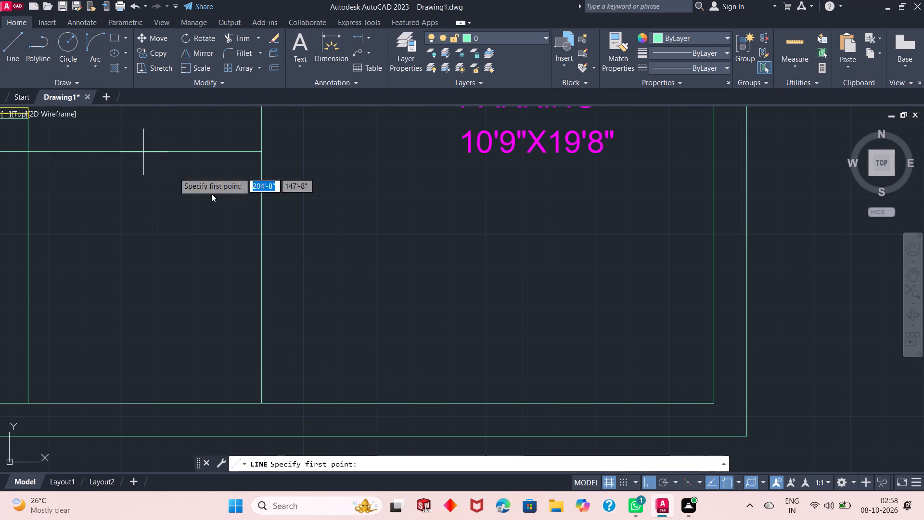
left_click(264, 400)
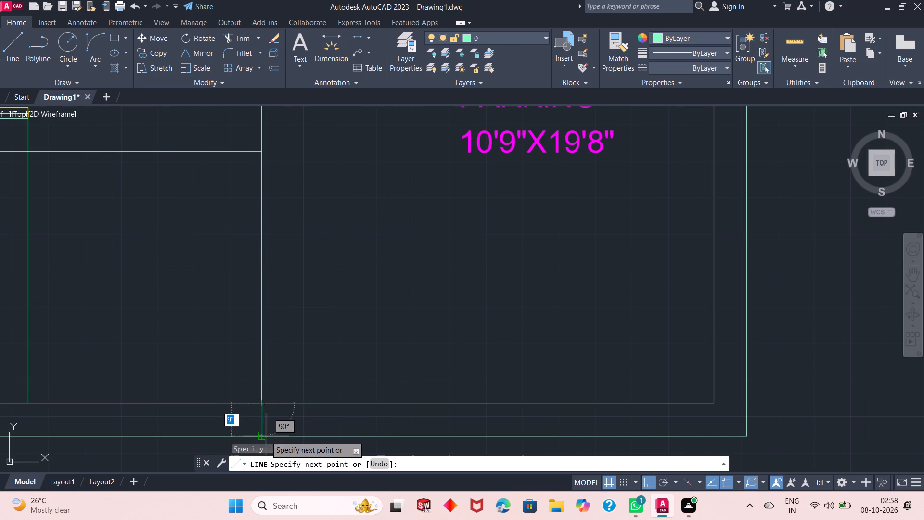
left_click(266, 436)
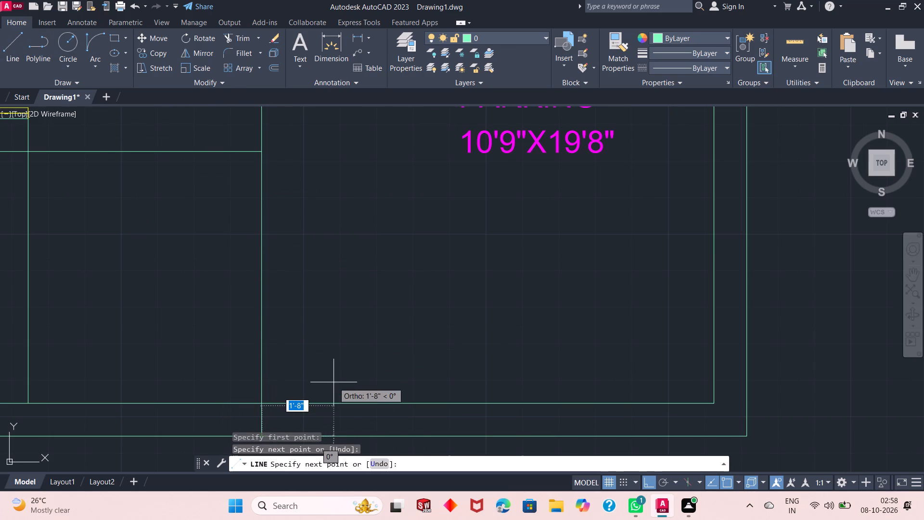
scroll(337, 389, "up", 1)
scroll(337, 389, "down", 2)
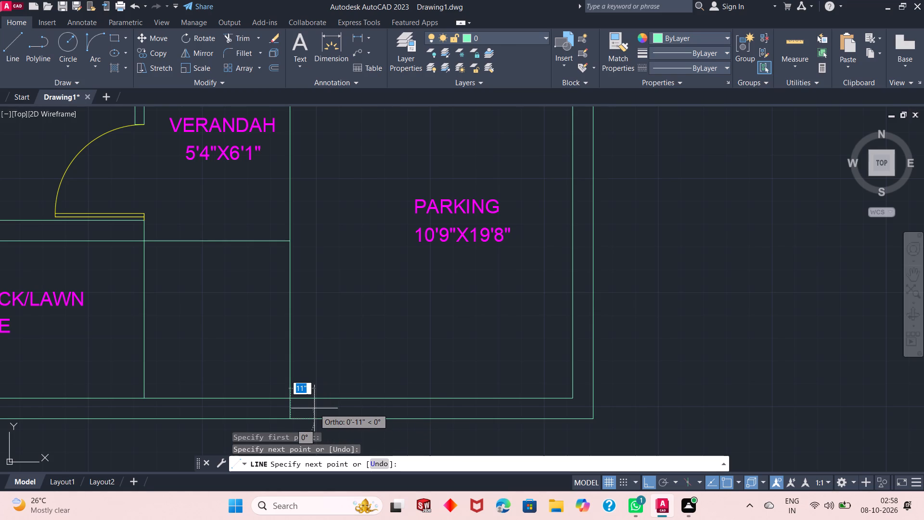
type("1'")
key("Return")
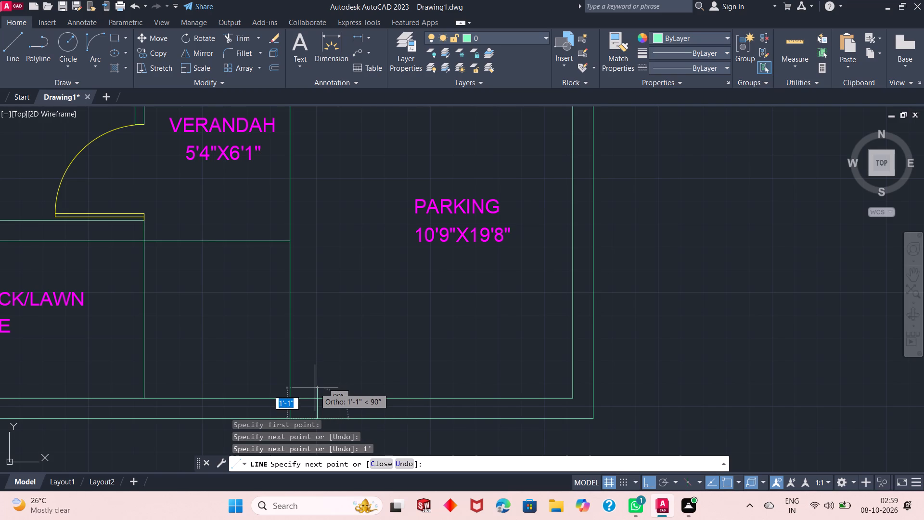
type("1'")
key("Return")
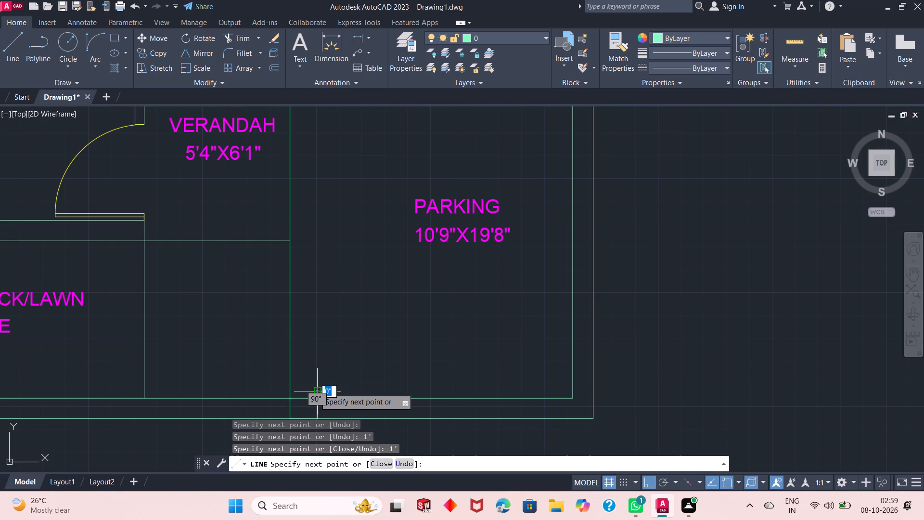
left_click(288, 392)
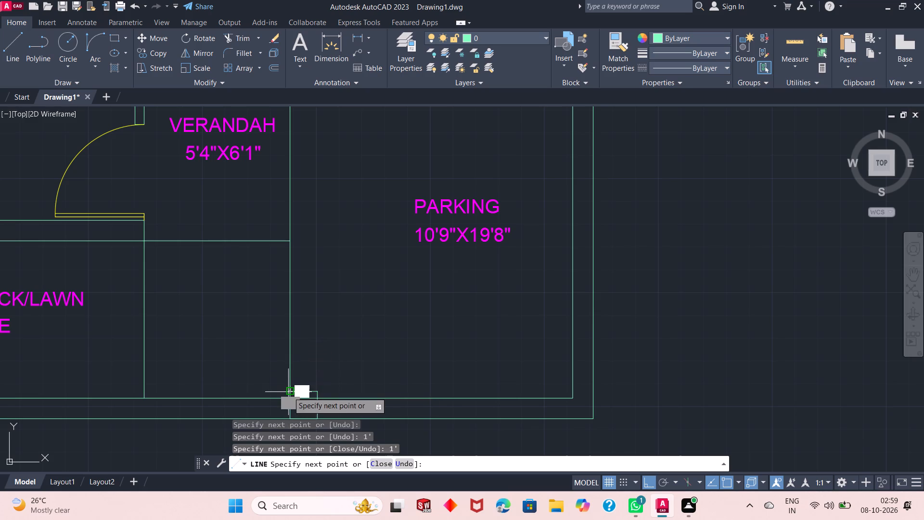
key("Escape")
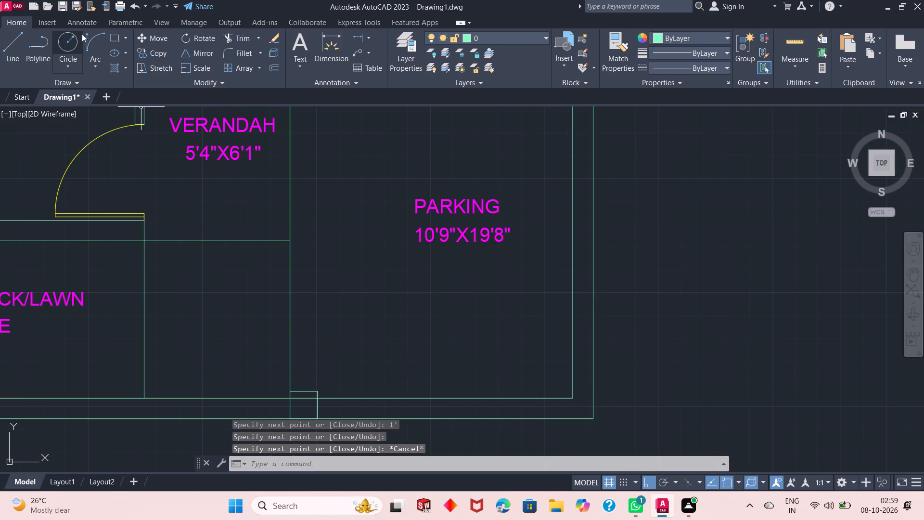
Draw a matching 1' by 1' pillar with lines across the front boundary wall at the parking's outer side-wall corner.
left_click(23, 46)
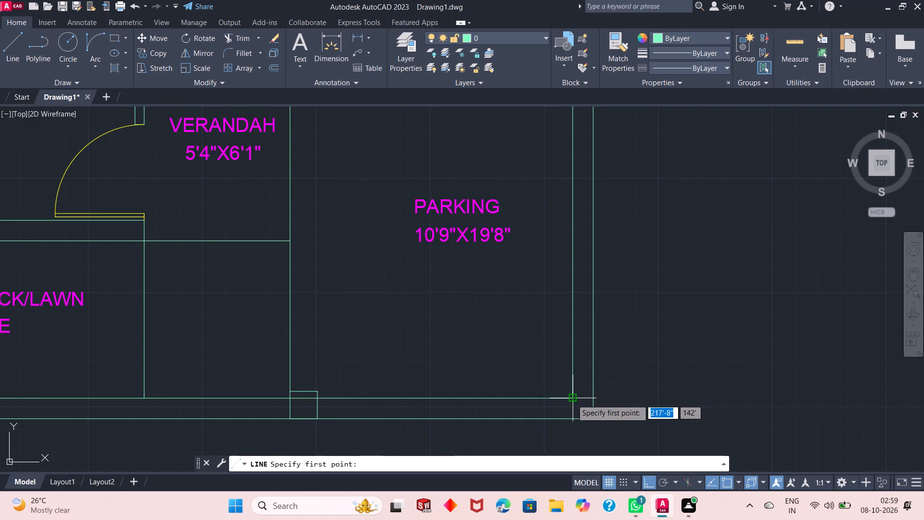
left_click(572, 399)
left_click(574, 419)
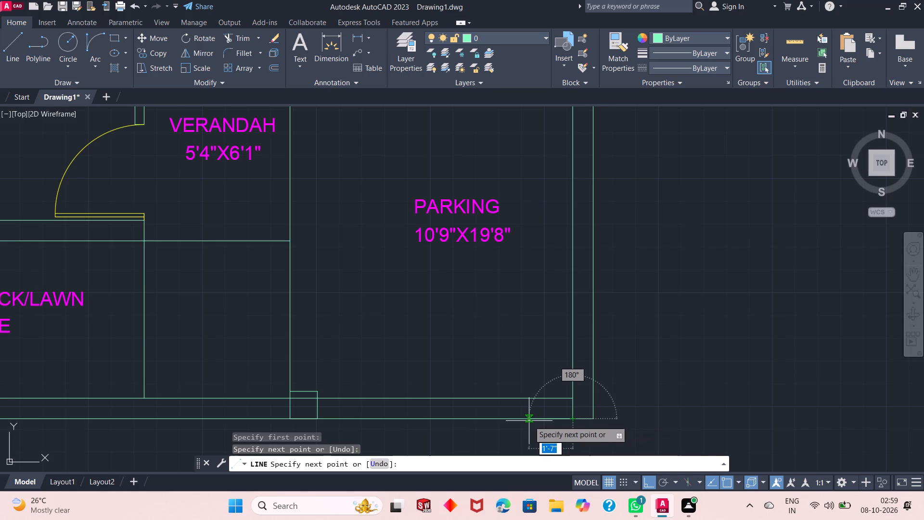
type("1'")
key("Return")
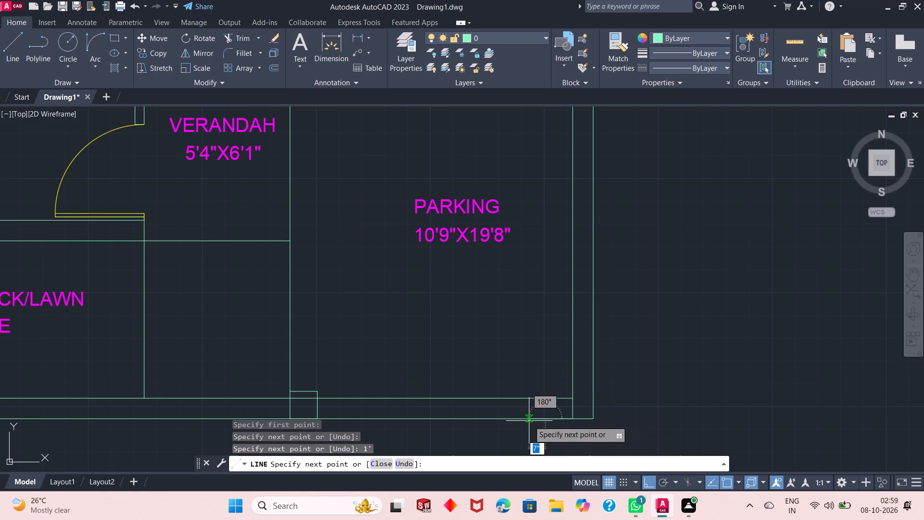
type("1'")
key("Return")
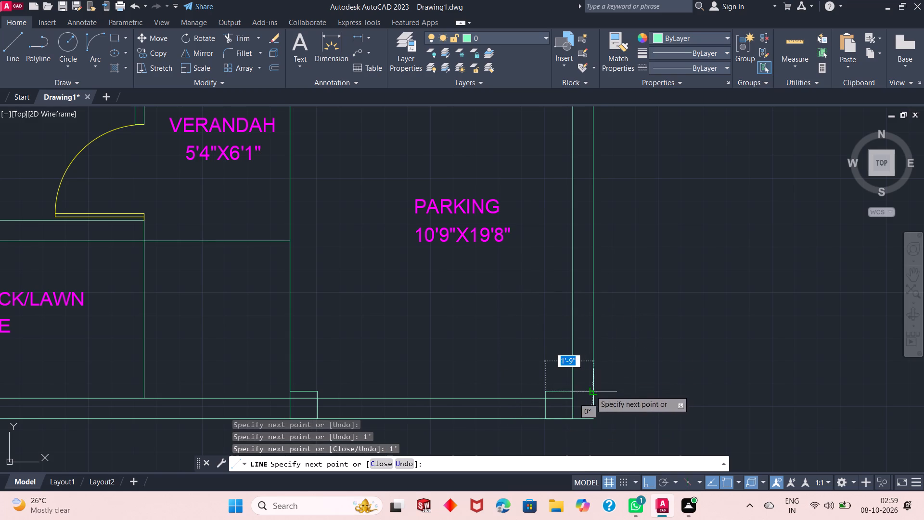
left_click(574, 391)
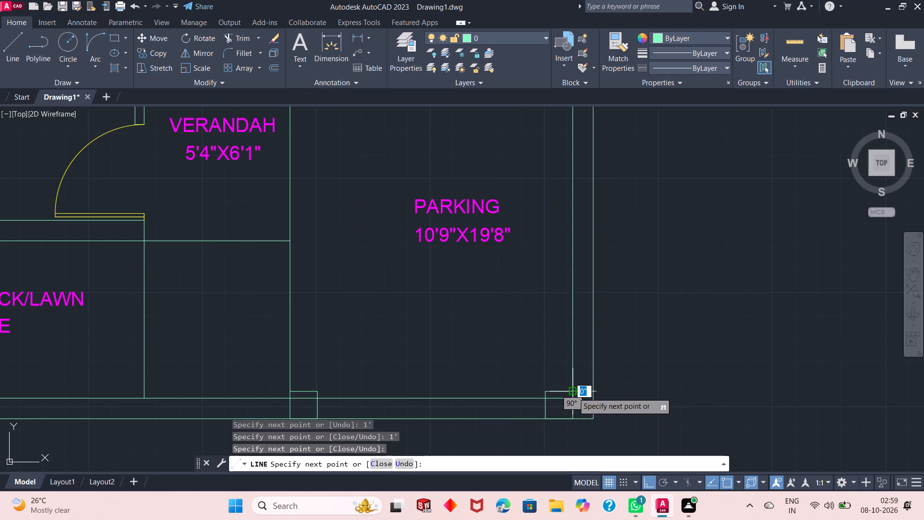
Trim the front boundary wall's inner line inside both entrance pillars and across the parking opening between them.
key("Escape")
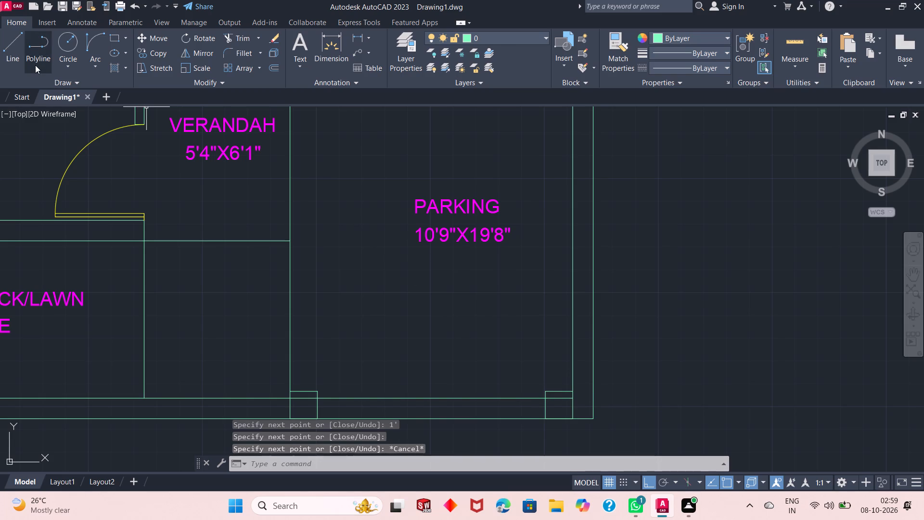
left_click(231, 42)
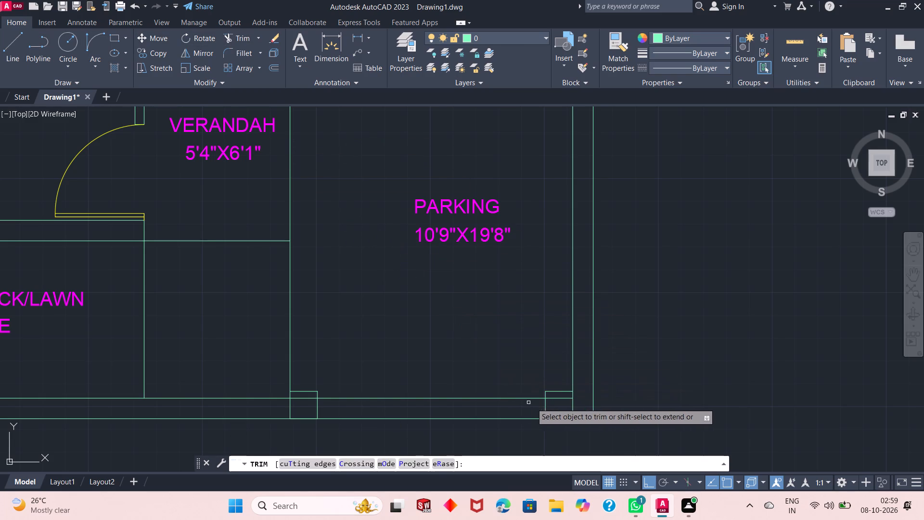
left_click(561, 395)
left_click(557, 405)
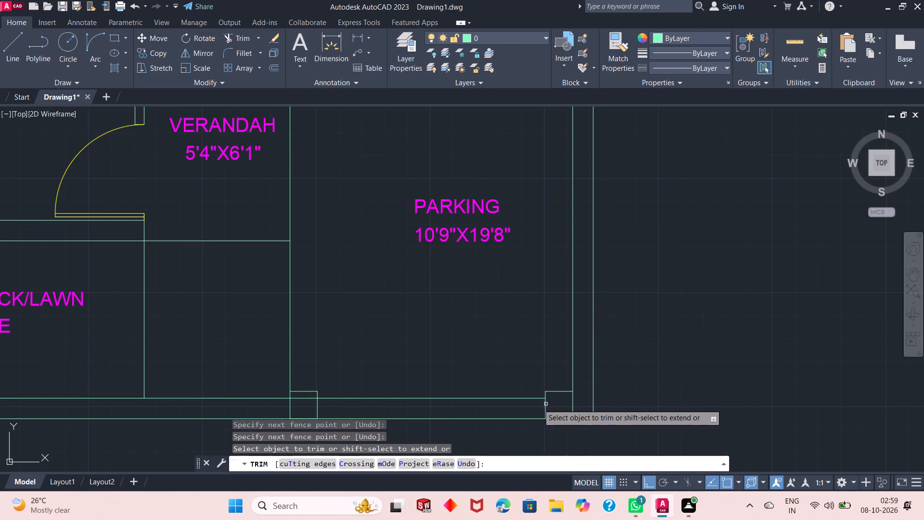
left_click(486, 402)
left_click(459, 386)
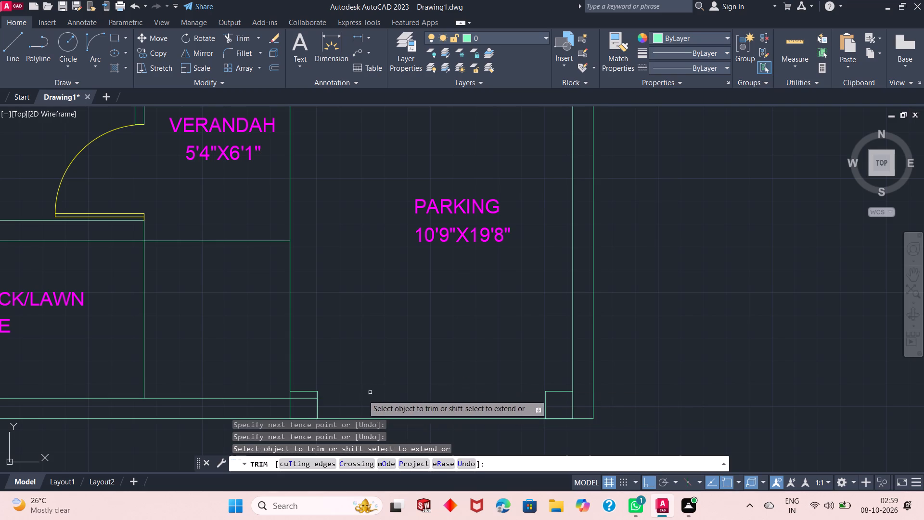
left_click(299, 398)
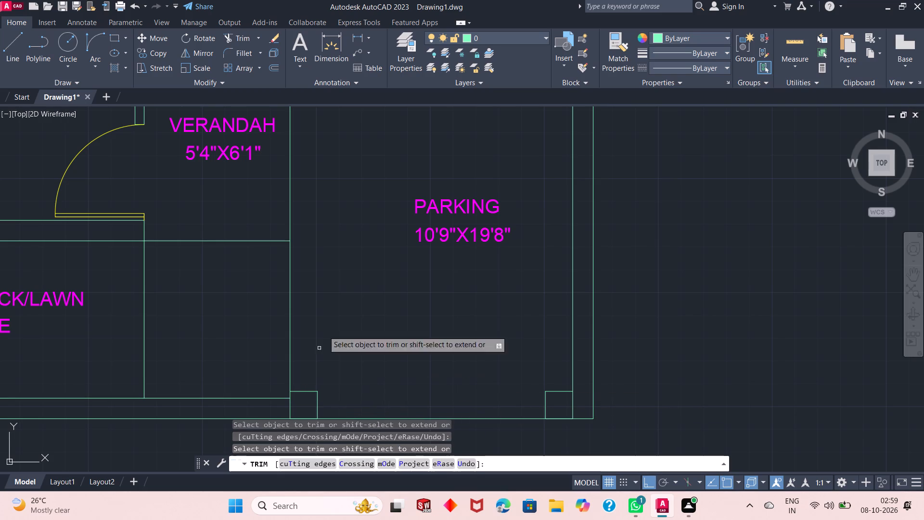
right_click(328, 275)
left_click(336, 276)
Draw a 1' by 1' rectangular pillar inside the verandah's front corner, where its front line meets the parking line.
scroll(334, 246, "down", 2)
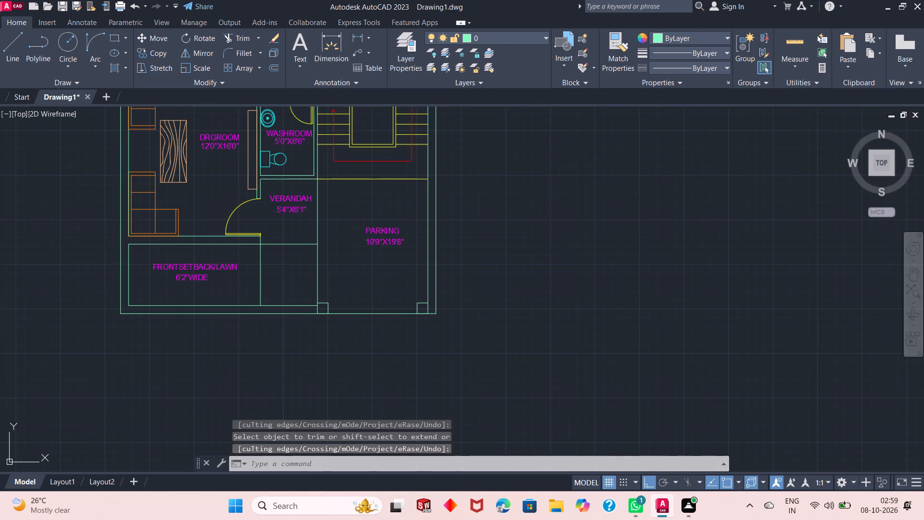
scroll(384, 319, "down", 1)
scroll(388, 263, "up", 1)
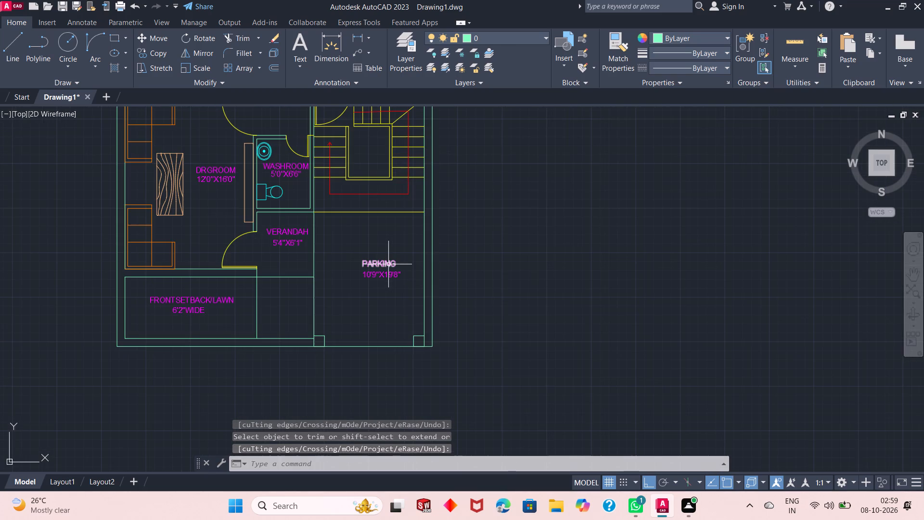
scroll(363, 269, "up", 1)
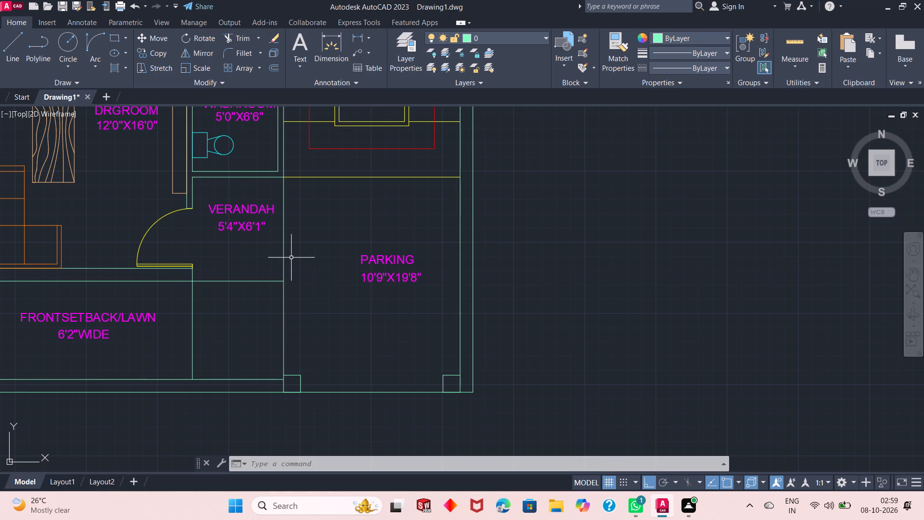
key("space")
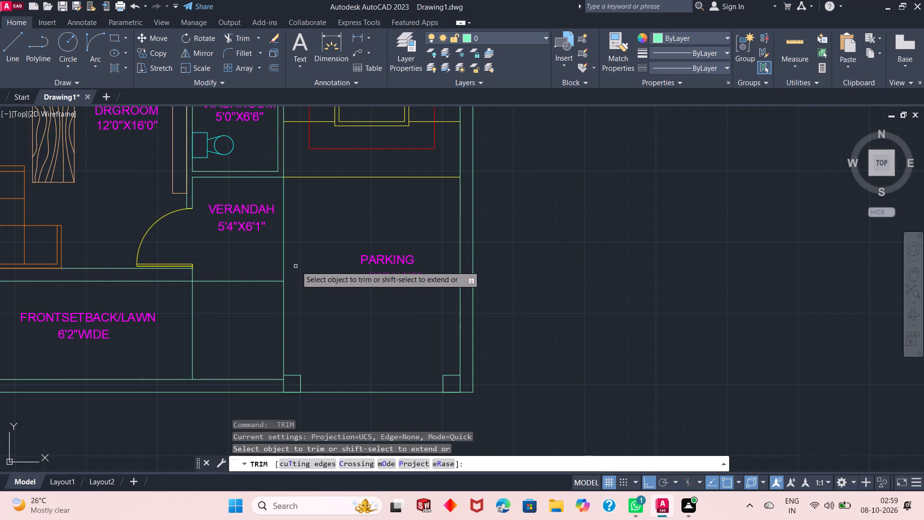
key("Escape")
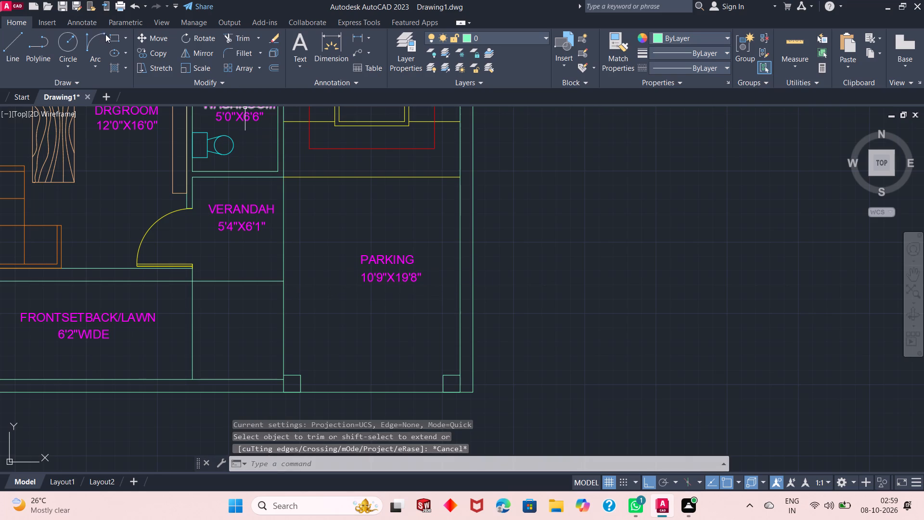
left_click(108, 37)
scroll(237, 231, "up", 1)
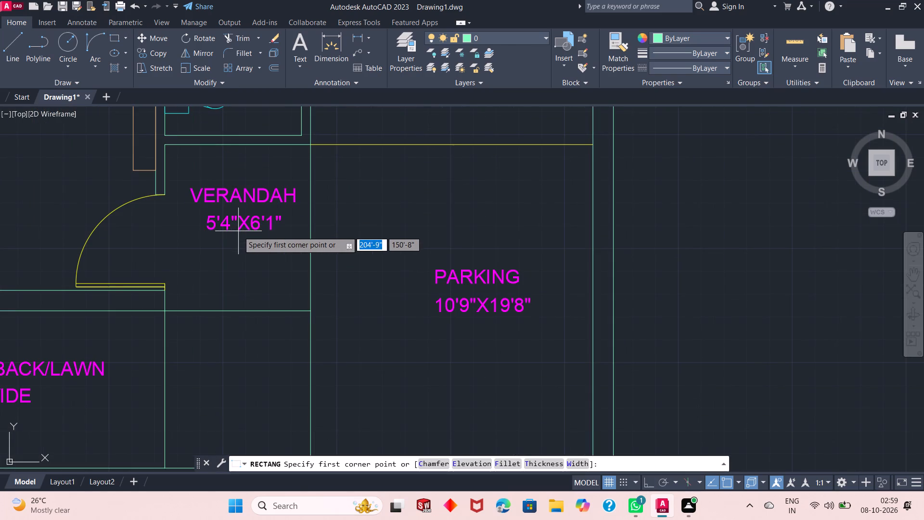
left_click(312, 311)
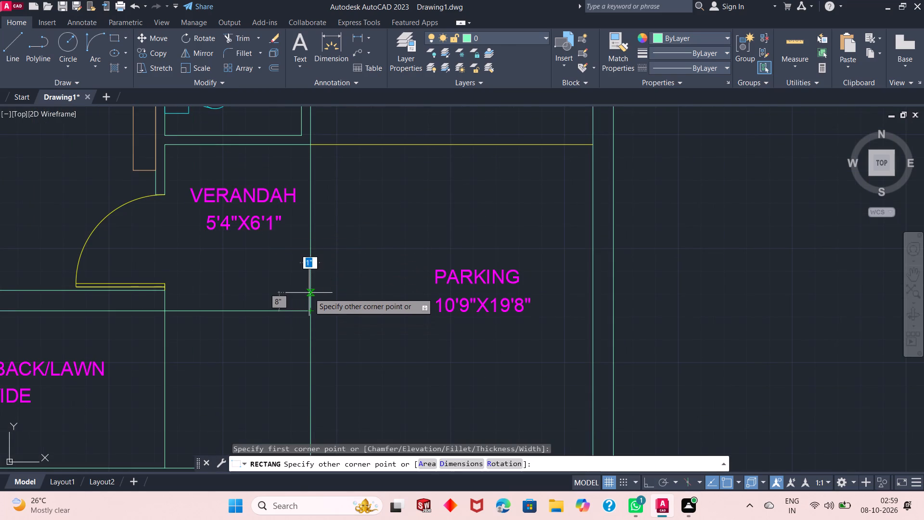
key("1")
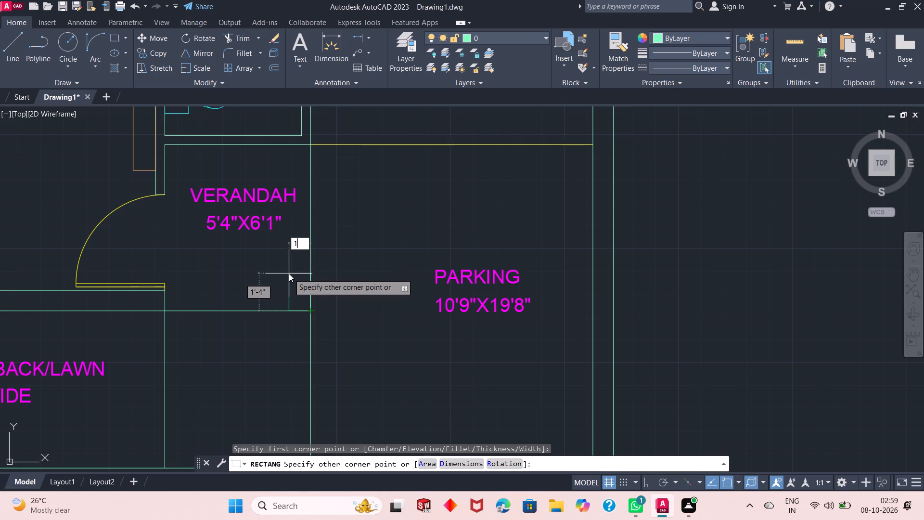
key("apostrophe")
key("Tab")
type("1'")
key("Return")
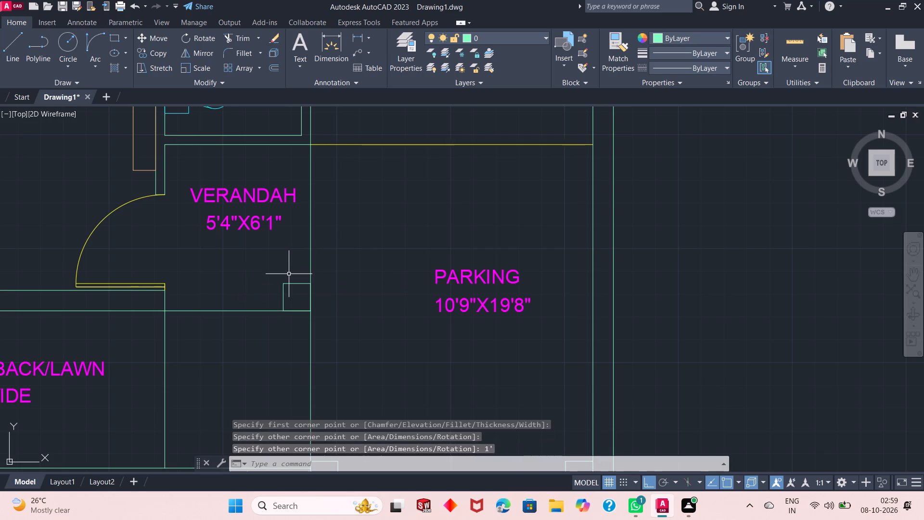
Hatch the verandah corner pillar and both parking entrance pillars with a solid red fill.
scroll(286, 264, "down", 2)
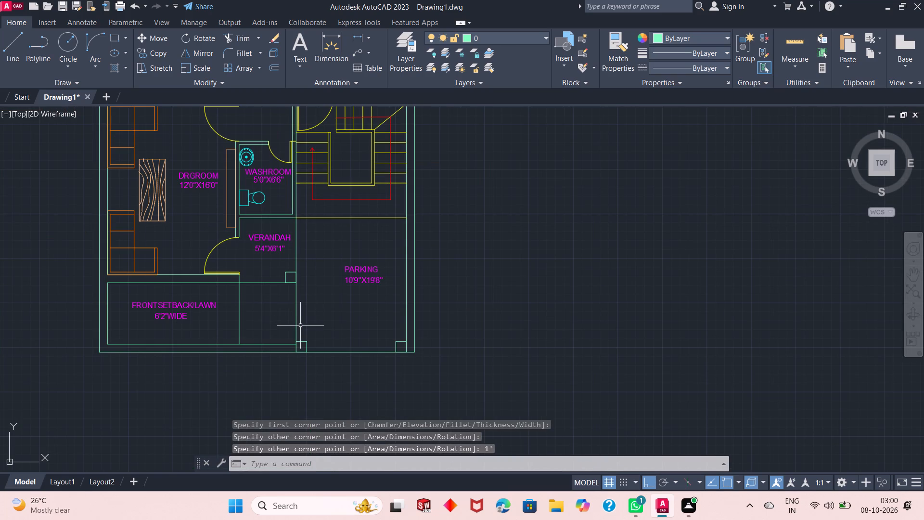
scroll(308, 276, "up", 1)
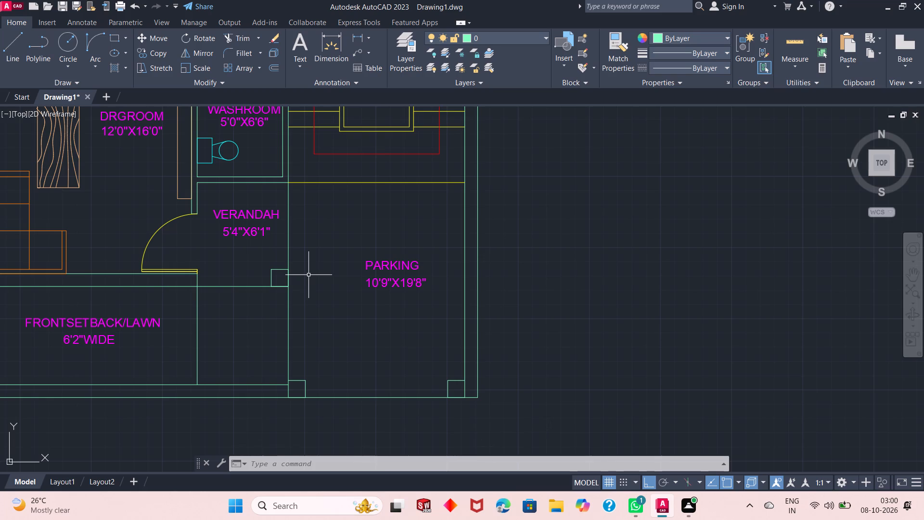
key("h")
key("space")
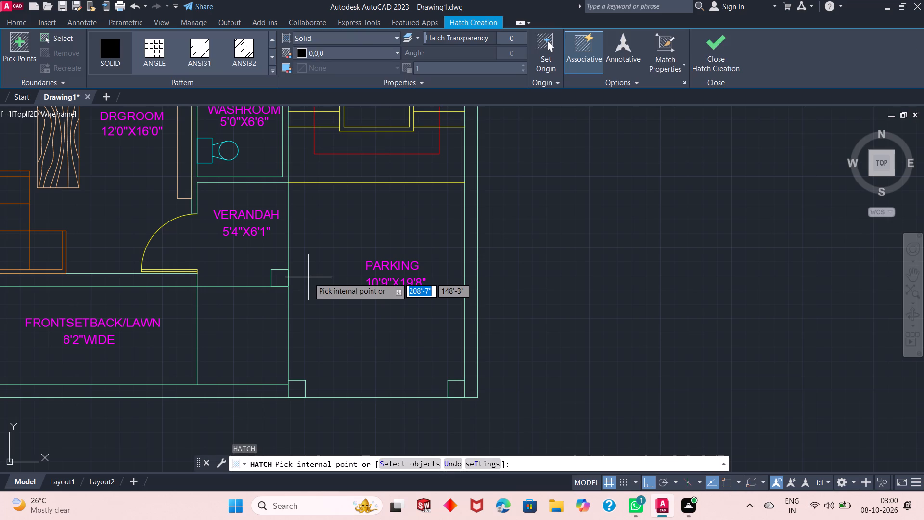
left_click(344, 53)
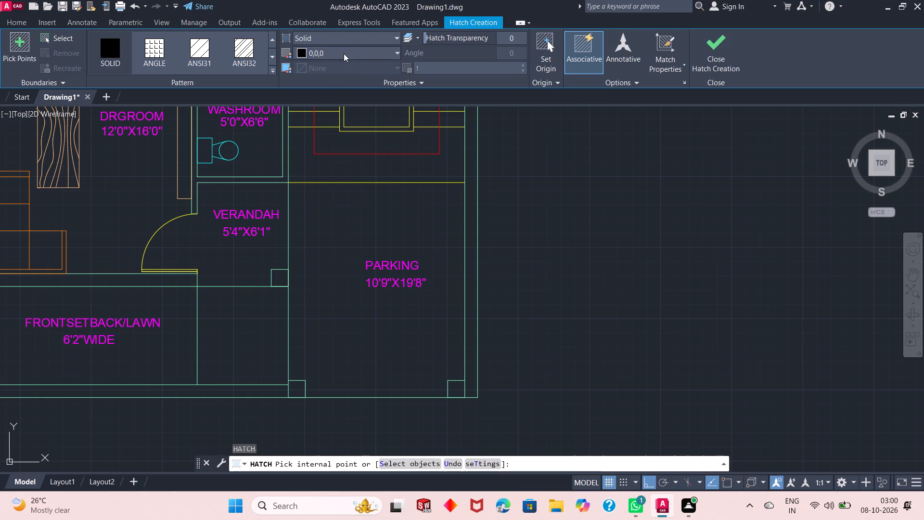
left_click(305, 181)
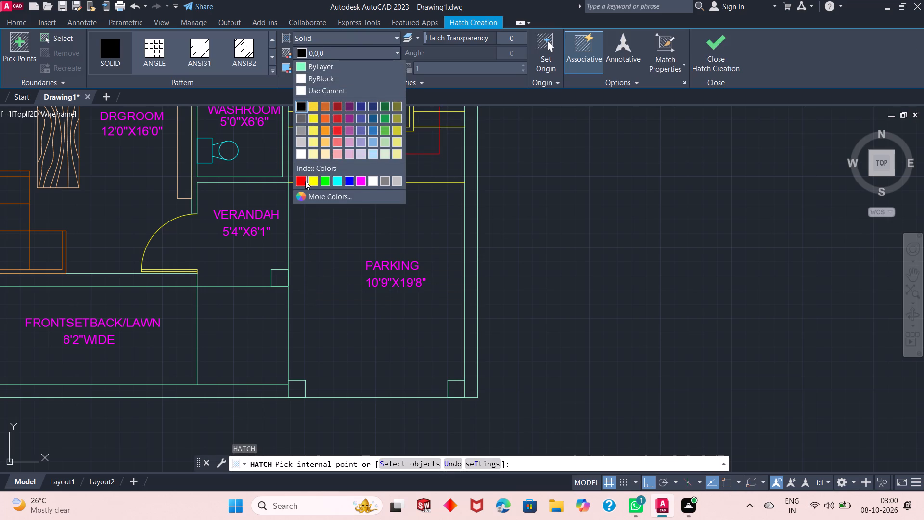
left_click(293, 390)
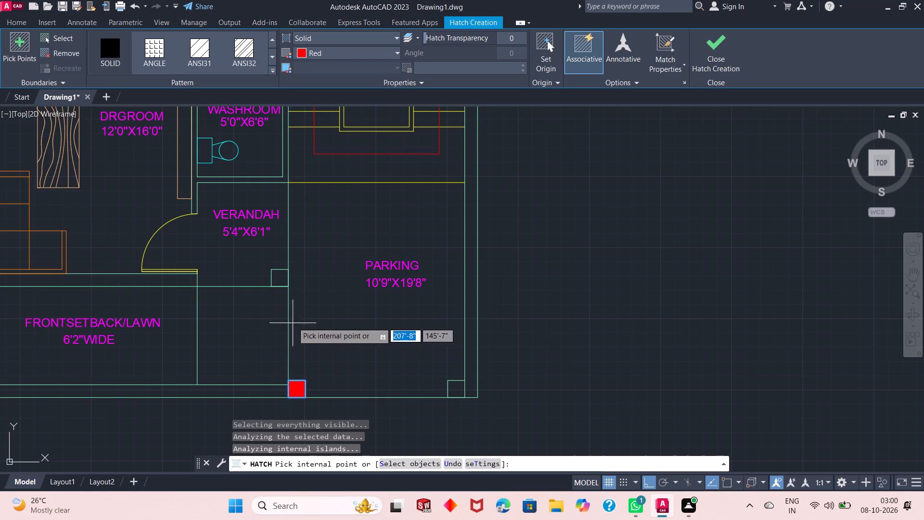
left_click(281, 279)
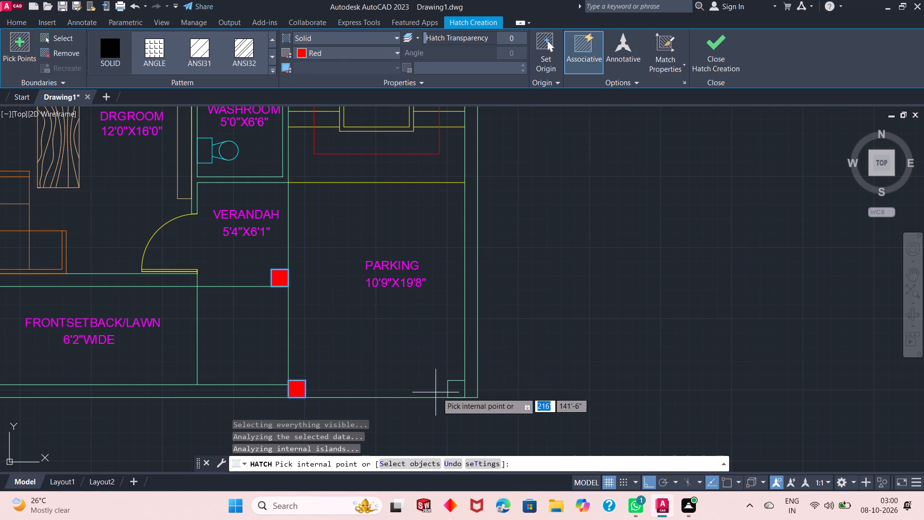
left_click(452, 387)
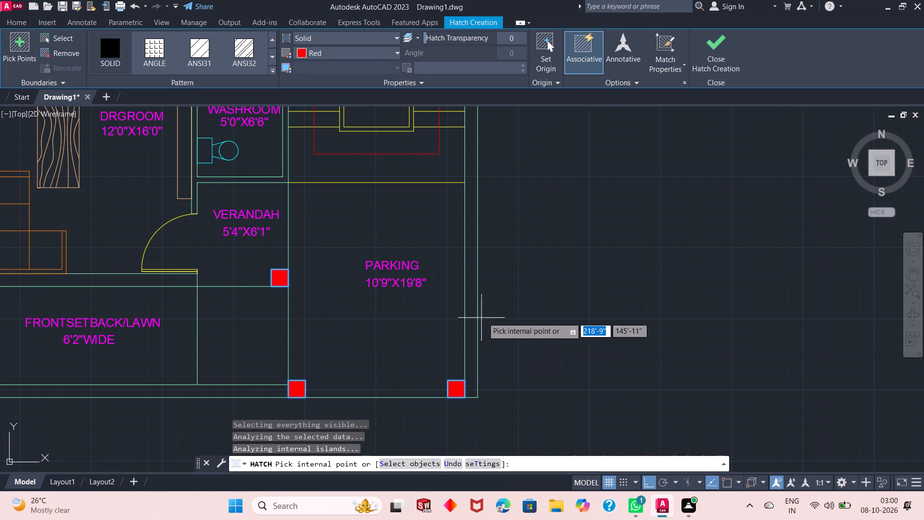
right_click(520, 269)
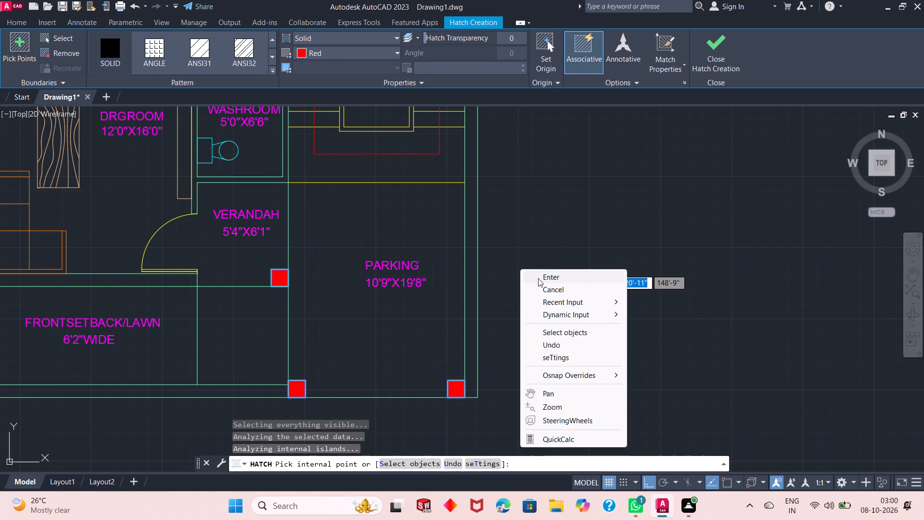
left_click(538, 278)
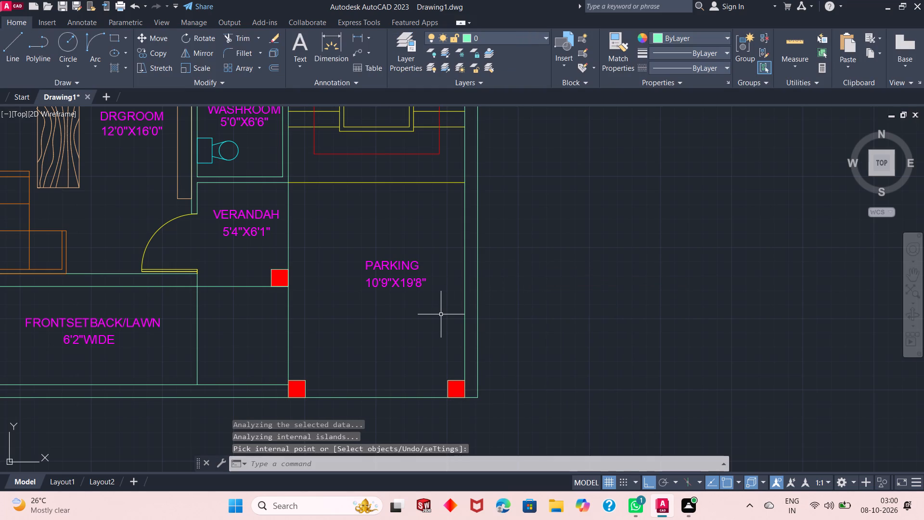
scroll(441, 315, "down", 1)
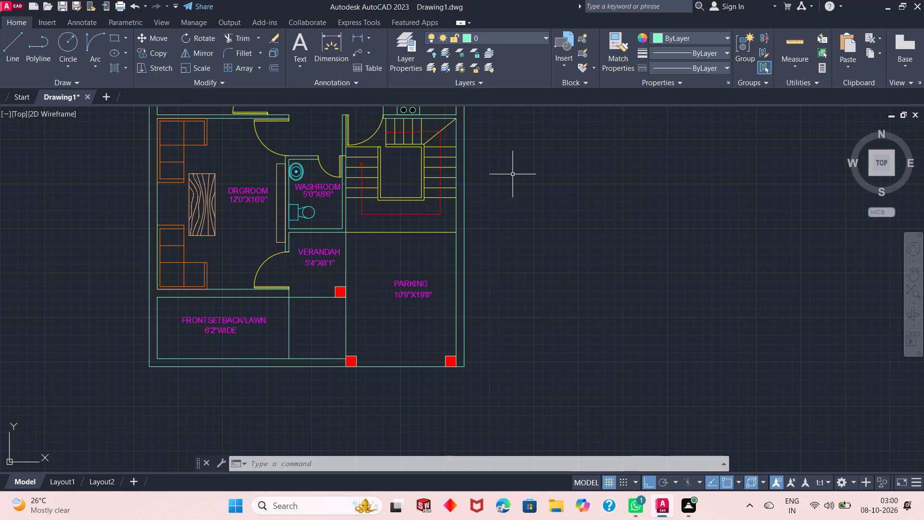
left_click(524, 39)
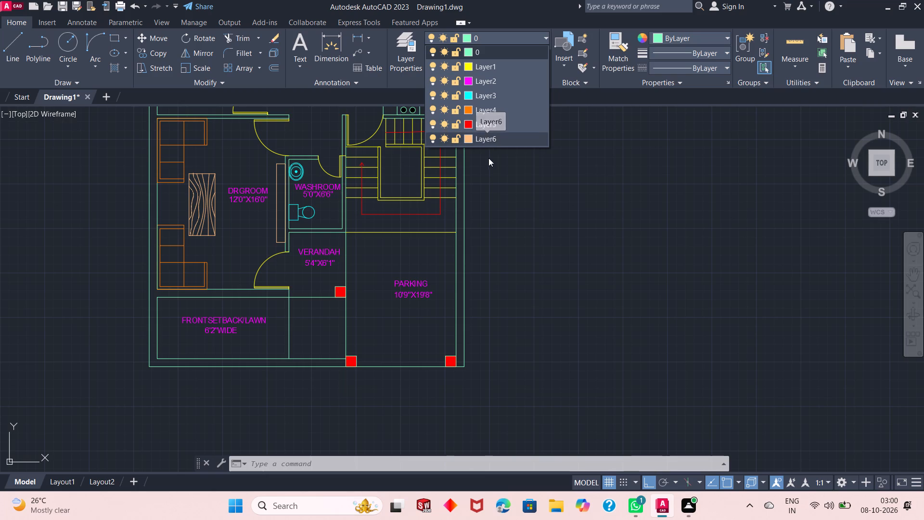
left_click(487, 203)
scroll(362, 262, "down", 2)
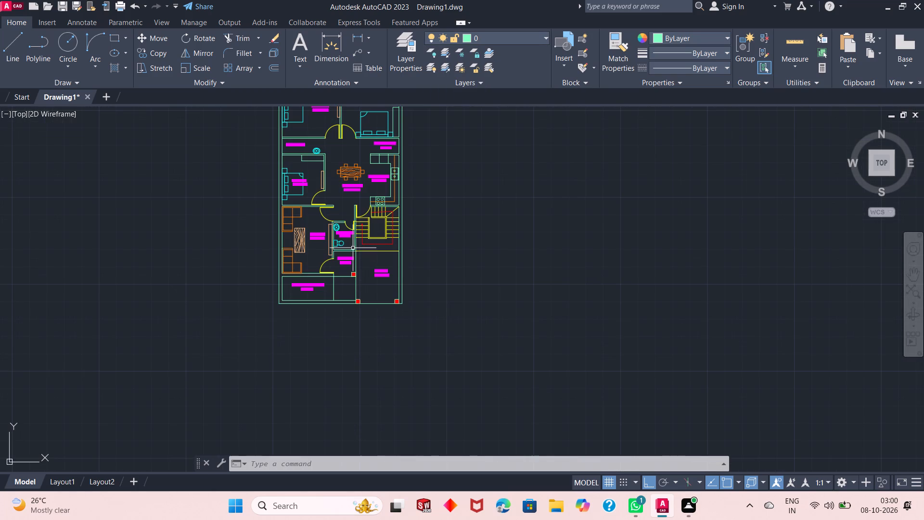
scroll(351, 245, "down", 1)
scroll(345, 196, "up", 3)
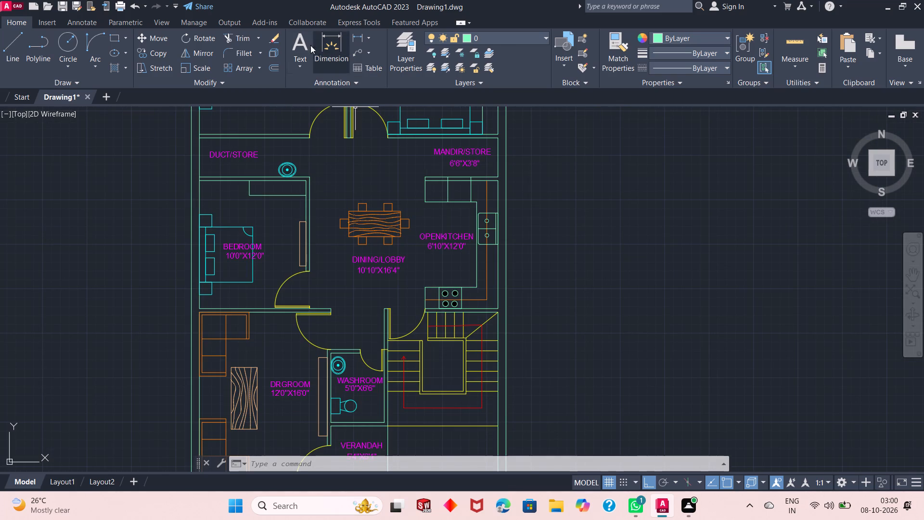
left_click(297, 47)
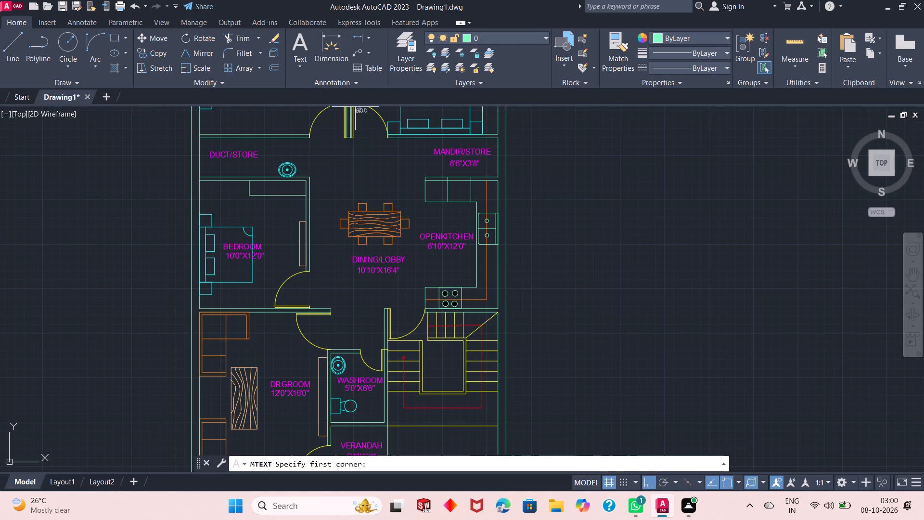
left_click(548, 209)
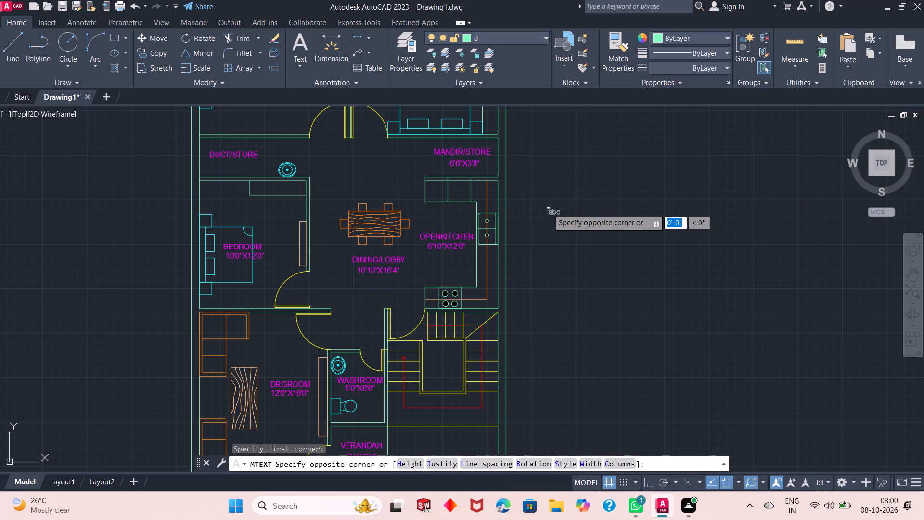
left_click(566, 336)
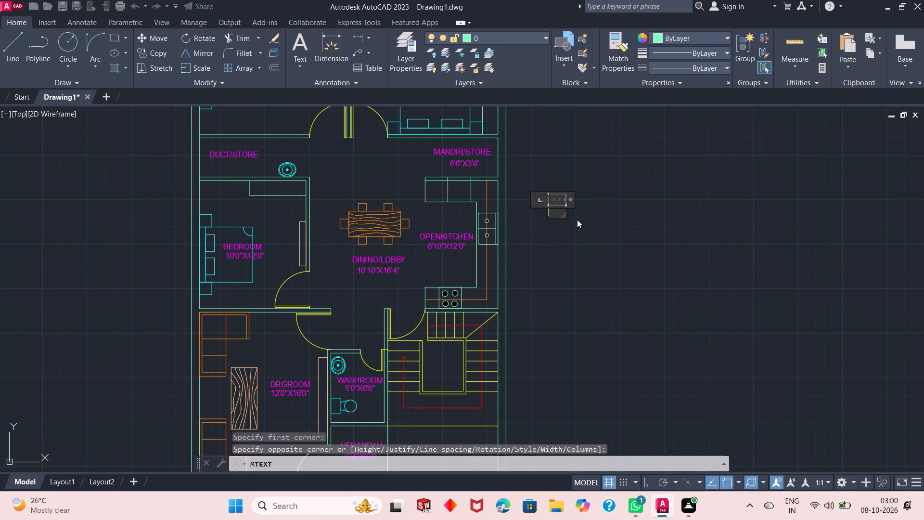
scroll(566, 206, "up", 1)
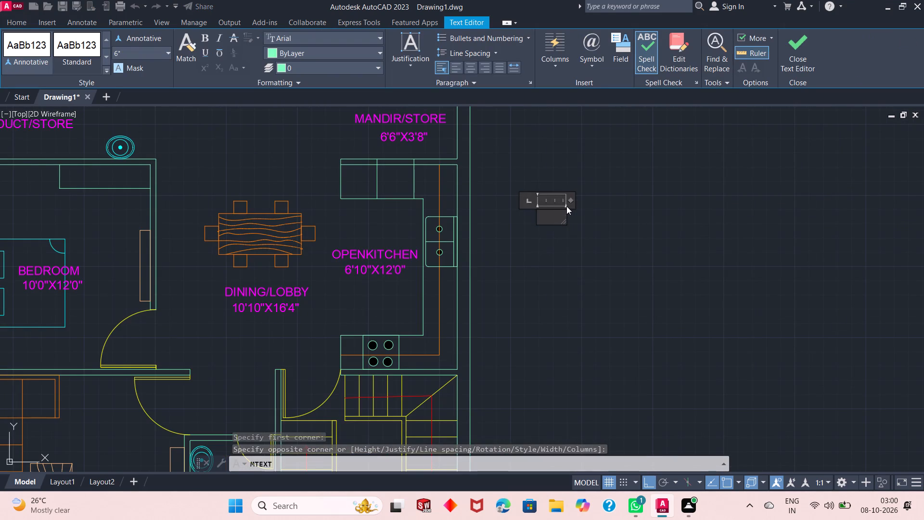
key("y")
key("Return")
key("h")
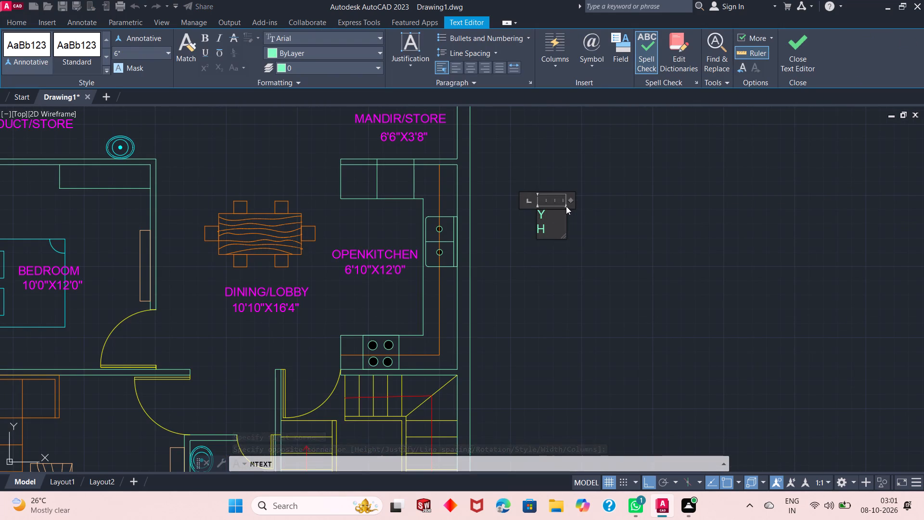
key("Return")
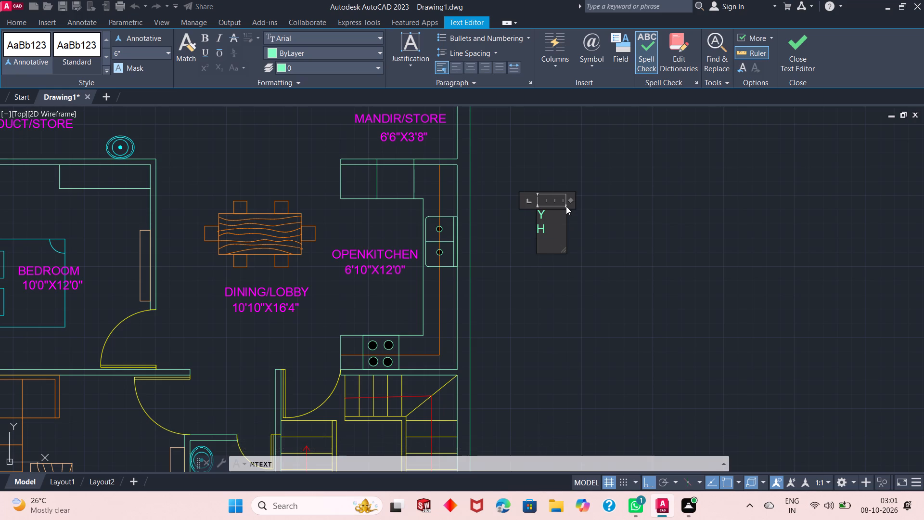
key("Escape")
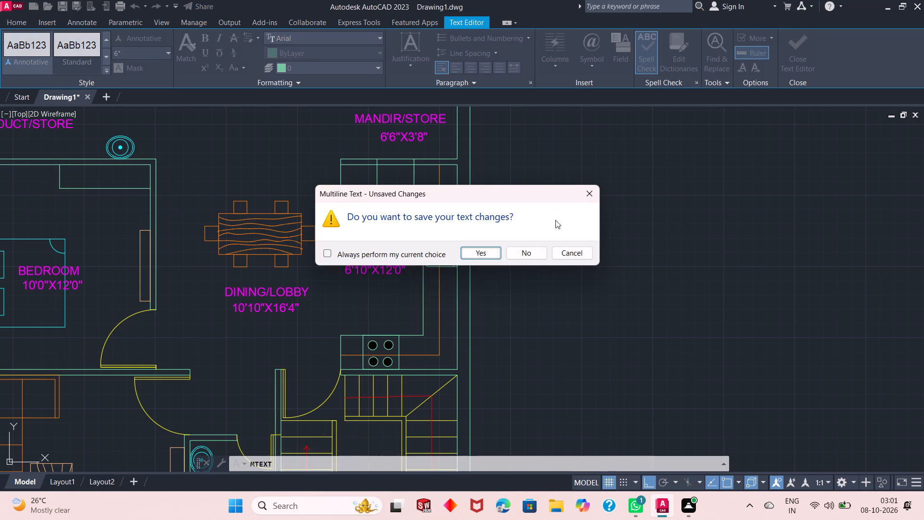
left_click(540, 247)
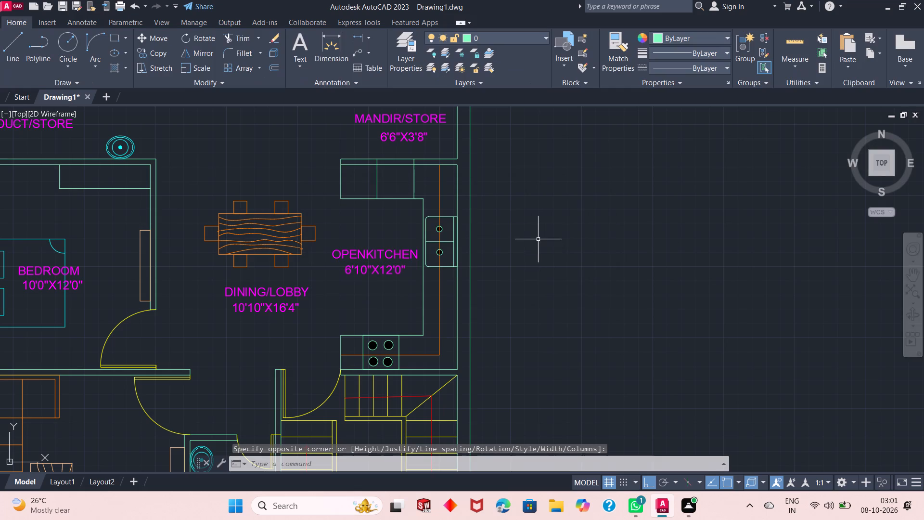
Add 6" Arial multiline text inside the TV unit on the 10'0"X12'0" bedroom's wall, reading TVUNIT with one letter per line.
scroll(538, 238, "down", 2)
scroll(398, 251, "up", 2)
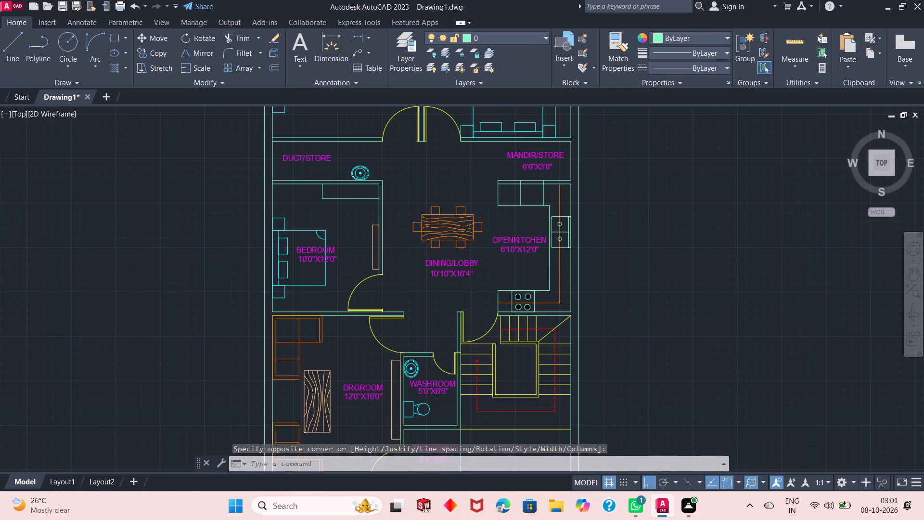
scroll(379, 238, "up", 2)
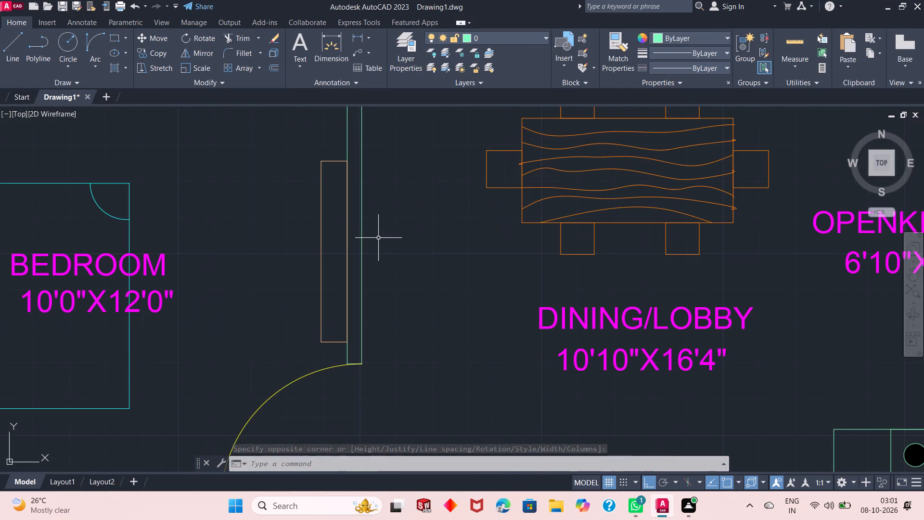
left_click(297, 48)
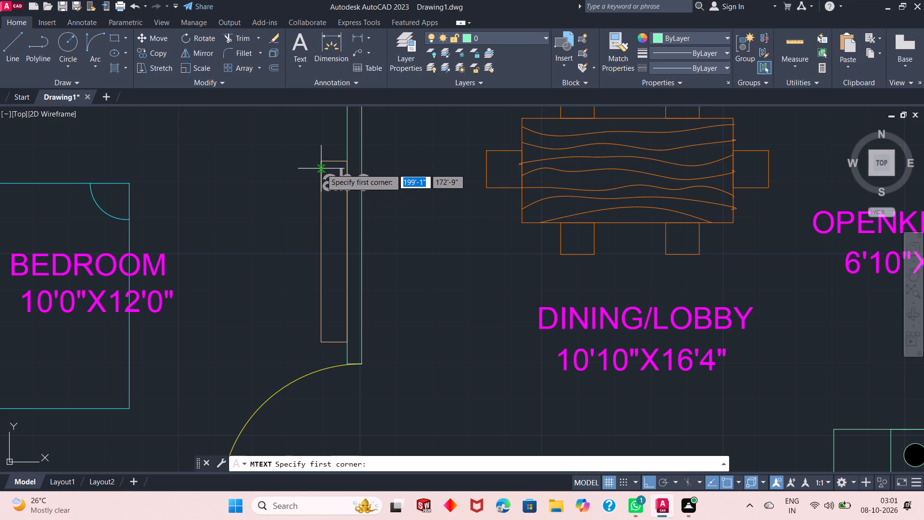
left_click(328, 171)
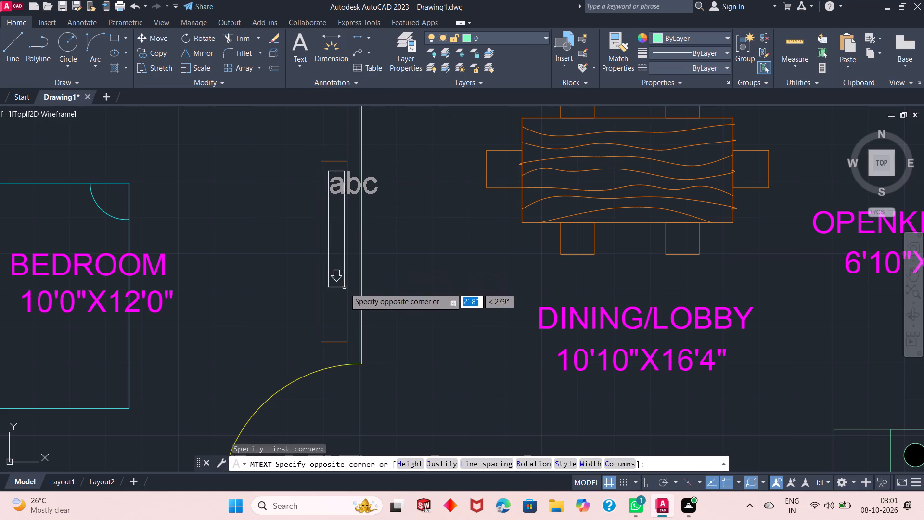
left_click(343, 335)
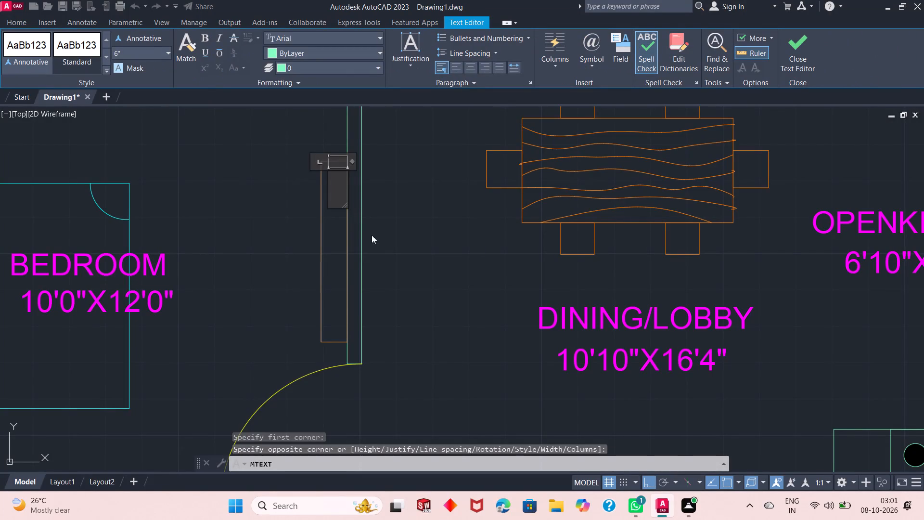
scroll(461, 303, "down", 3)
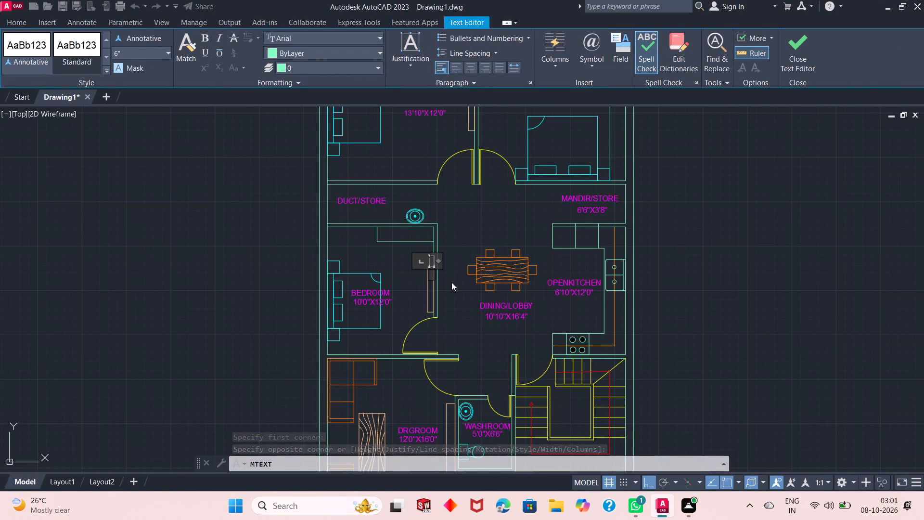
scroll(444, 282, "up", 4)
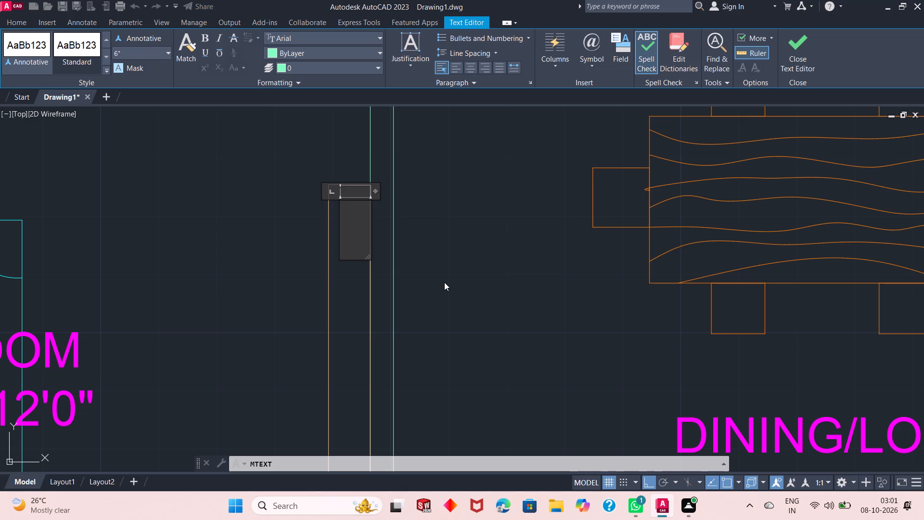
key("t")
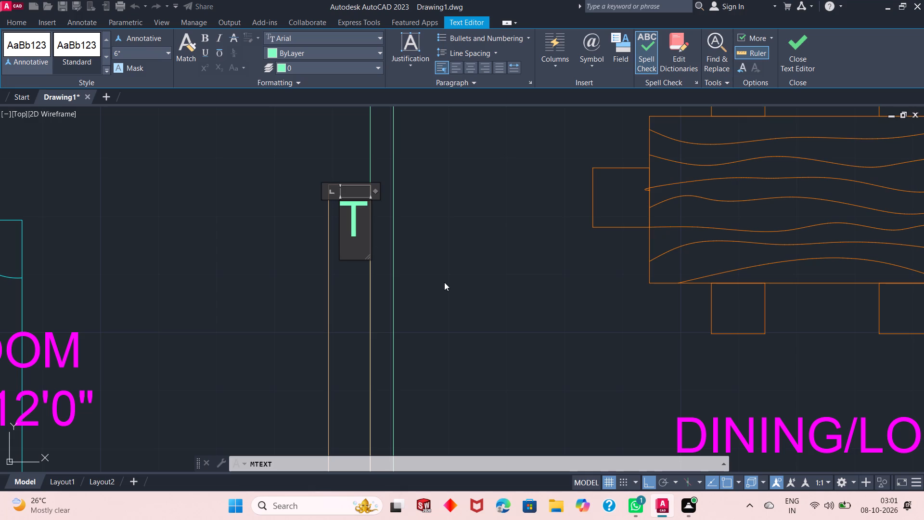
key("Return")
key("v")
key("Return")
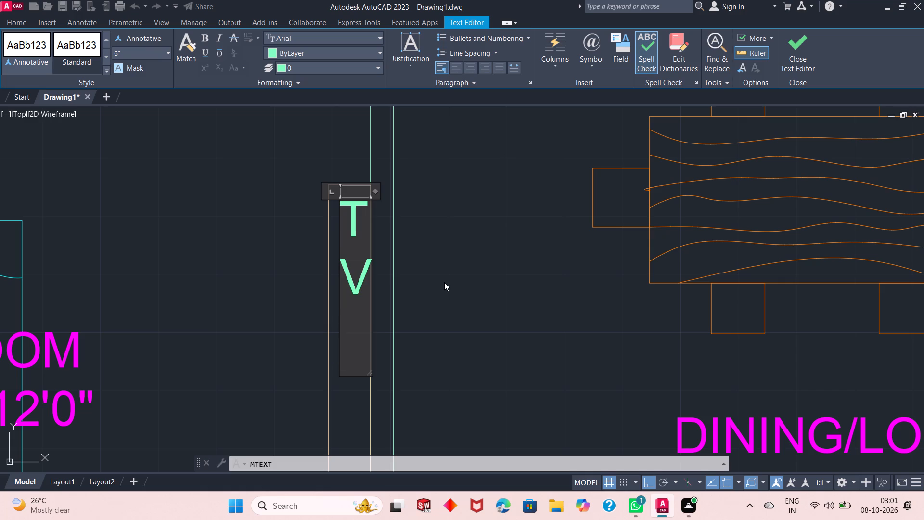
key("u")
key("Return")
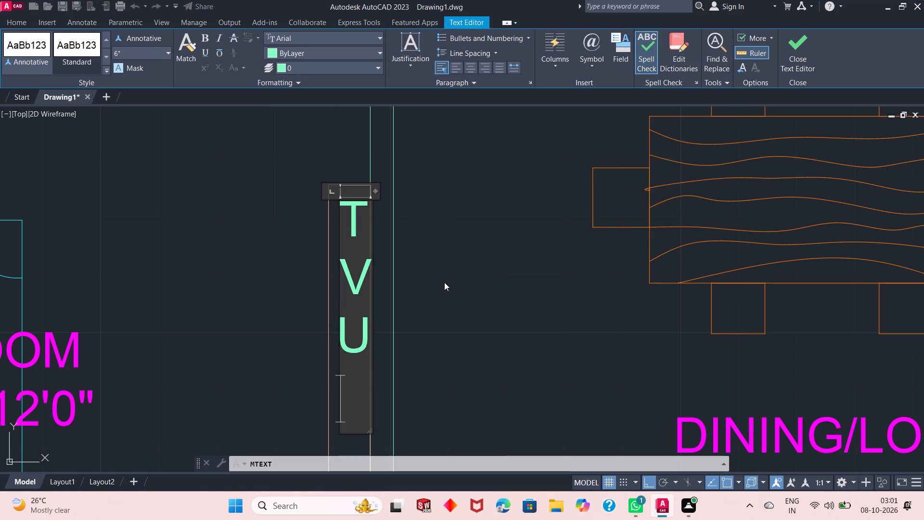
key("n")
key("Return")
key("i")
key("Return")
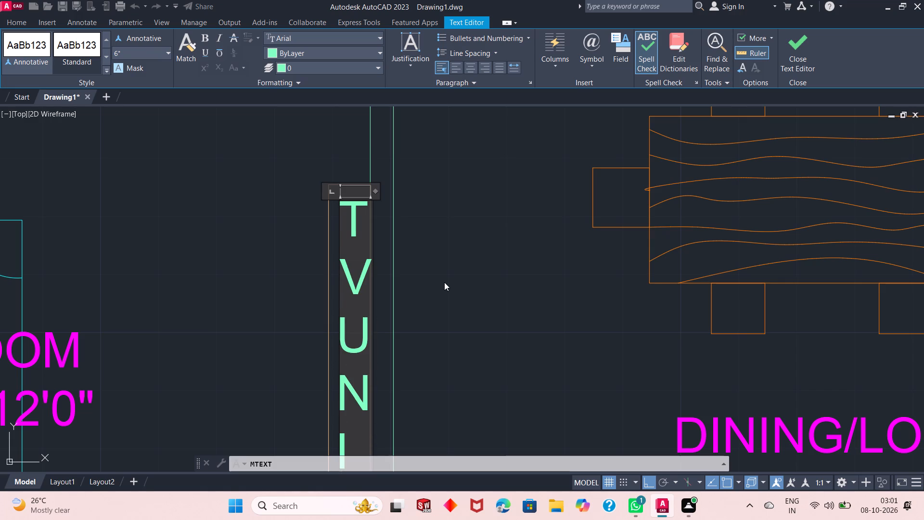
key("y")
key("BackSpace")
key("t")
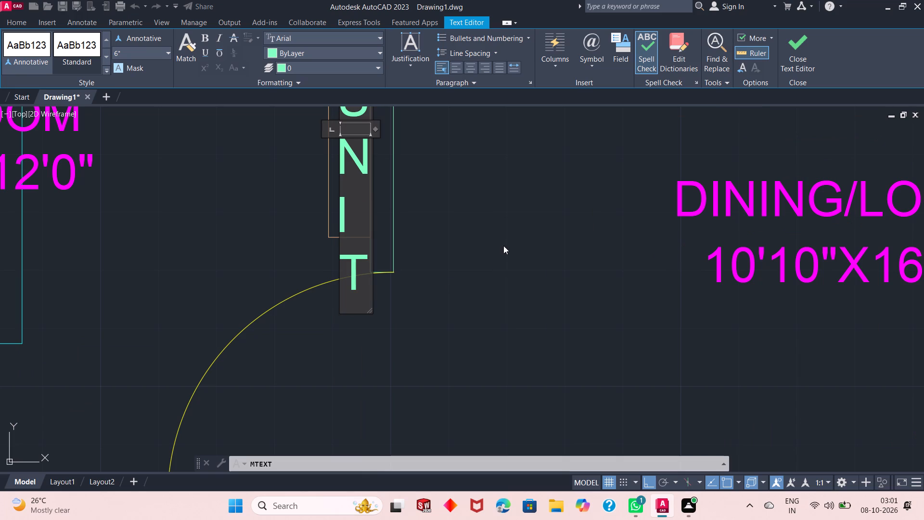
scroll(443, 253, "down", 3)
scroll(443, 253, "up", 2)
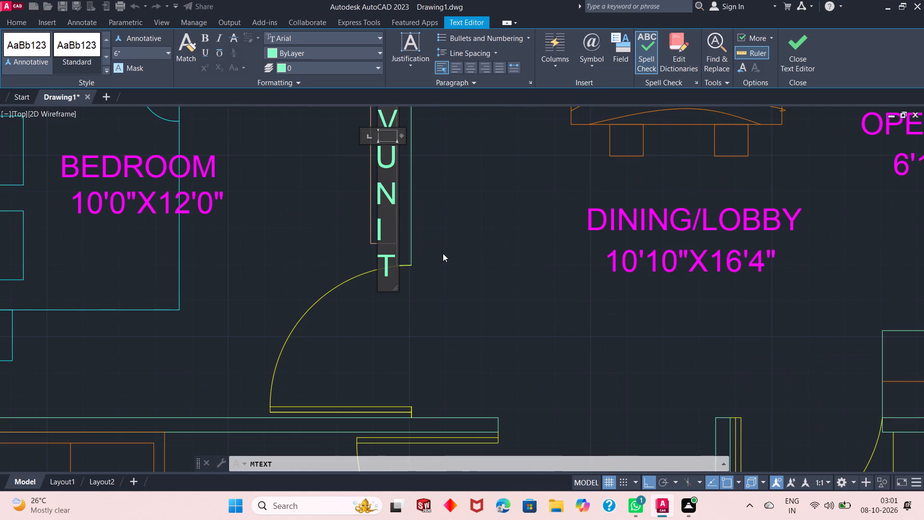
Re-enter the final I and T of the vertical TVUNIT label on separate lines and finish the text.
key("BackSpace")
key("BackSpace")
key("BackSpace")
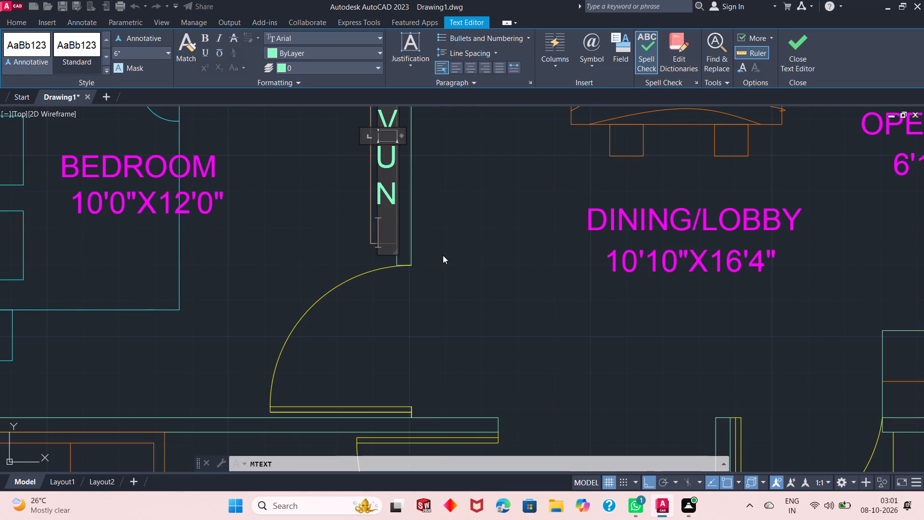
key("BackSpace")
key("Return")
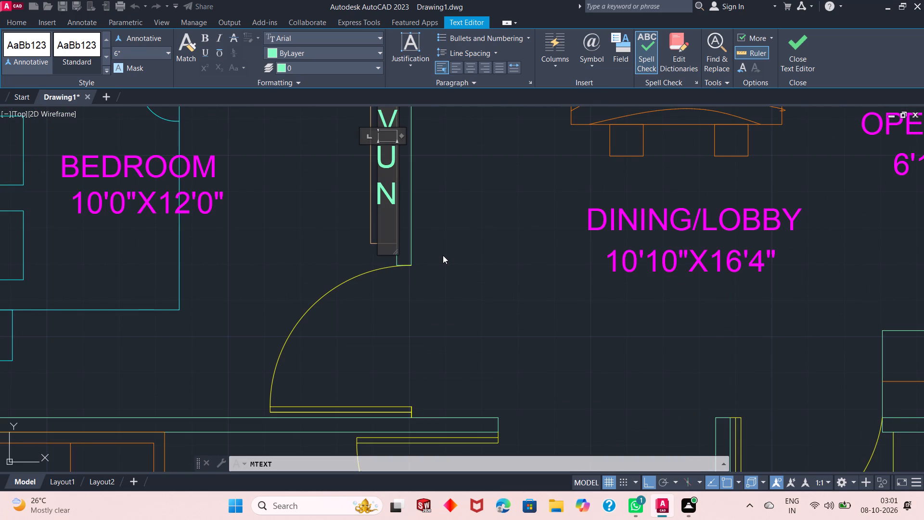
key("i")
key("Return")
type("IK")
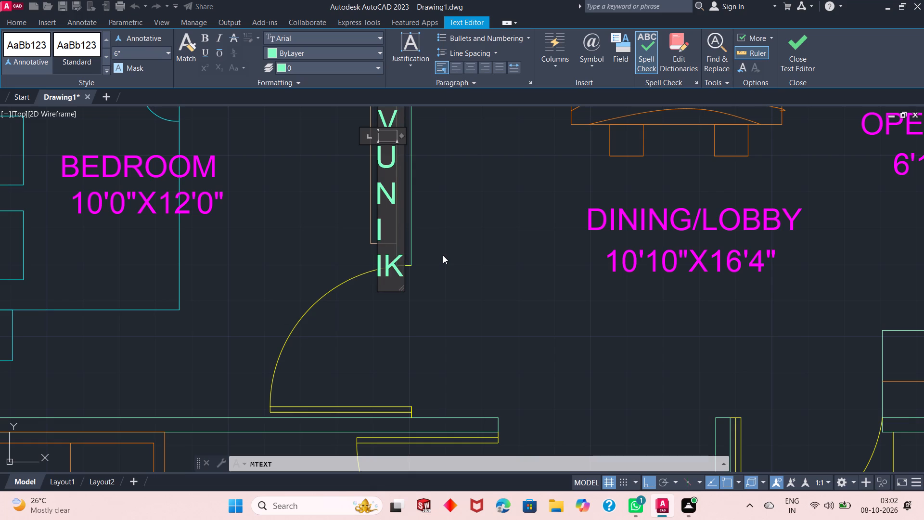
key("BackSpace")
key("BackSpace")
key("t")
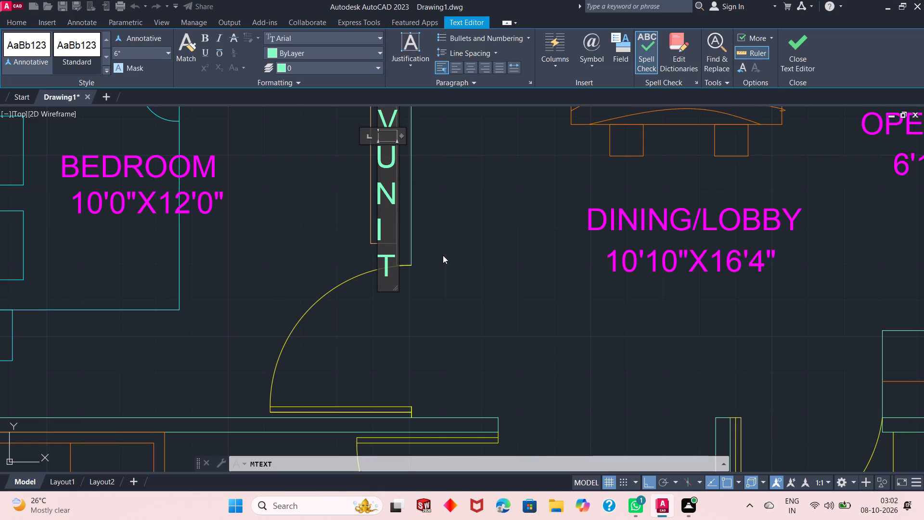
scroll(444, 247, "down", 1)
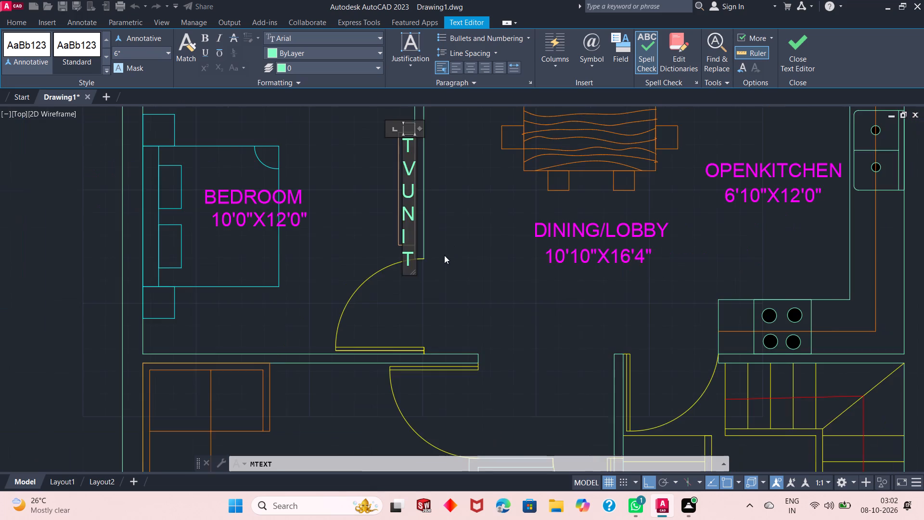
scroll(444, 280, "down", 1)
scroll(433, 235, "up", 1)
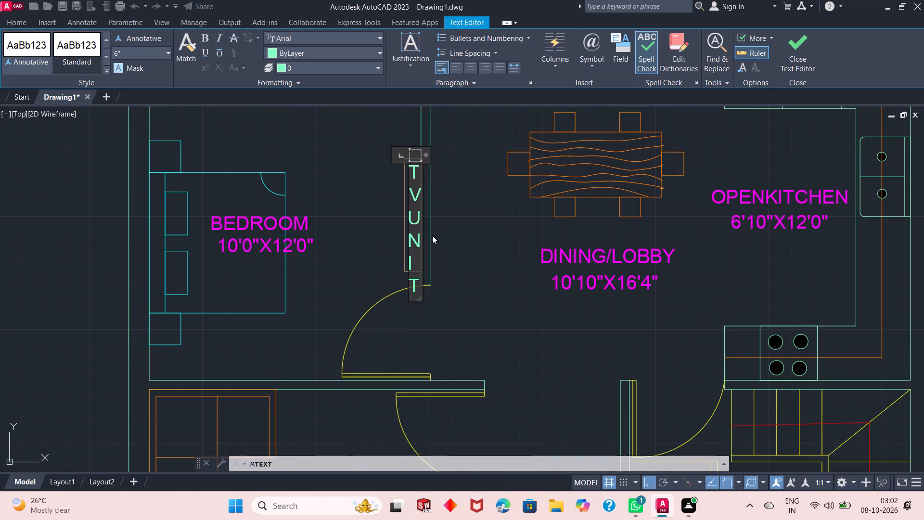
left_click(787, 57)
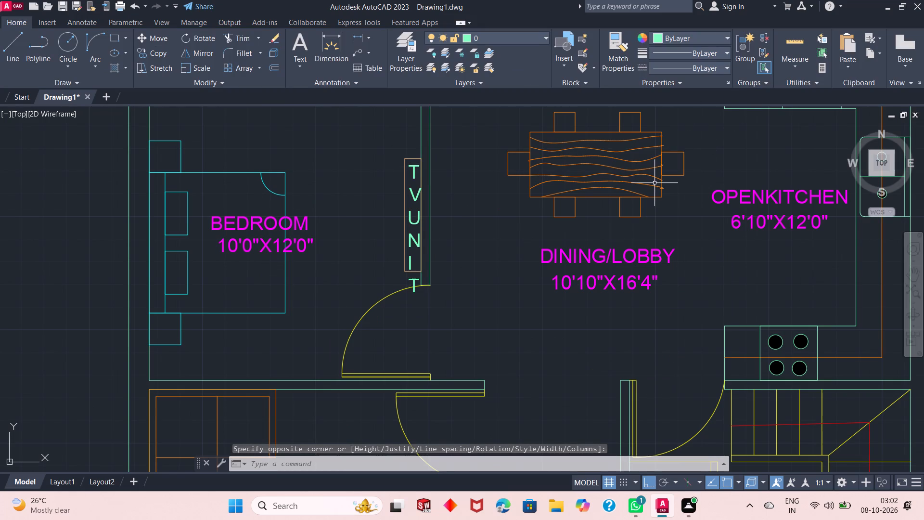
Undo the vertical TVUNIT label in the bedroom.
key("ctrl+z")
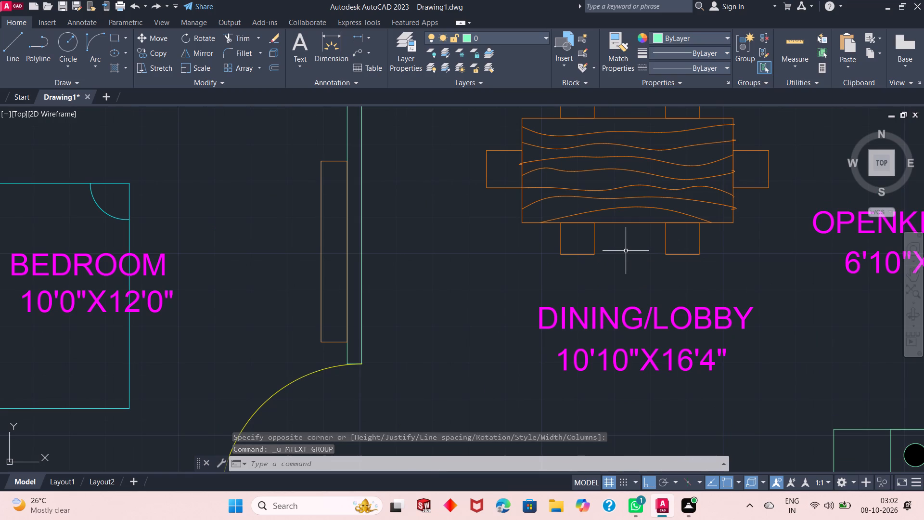
On Layer4, place 6" attribute definitions tagged D2 in the DRESS doorway and at the adjacent 9'6"X6'0" washroom door.
left_click(501, 40)
left_click(493, 112)
scroll(433, 205, "down", 6)
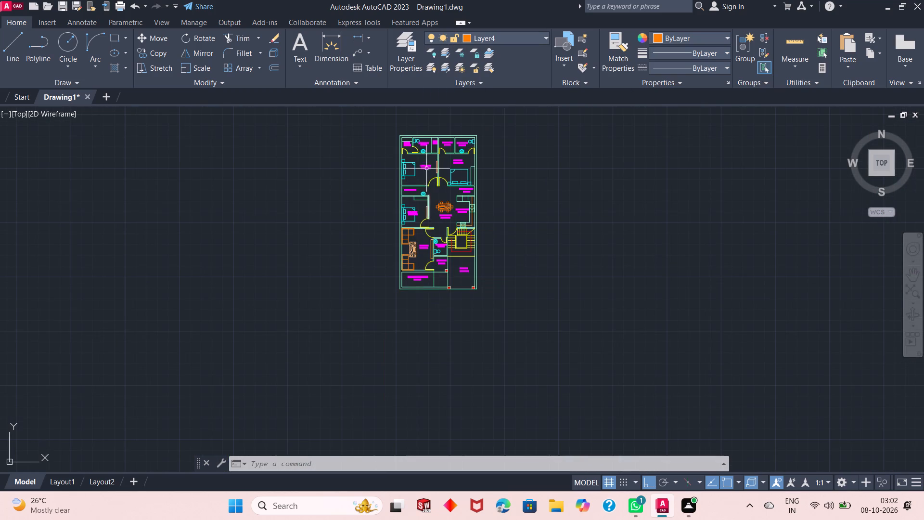
scroll(421, 141, "up", 5)
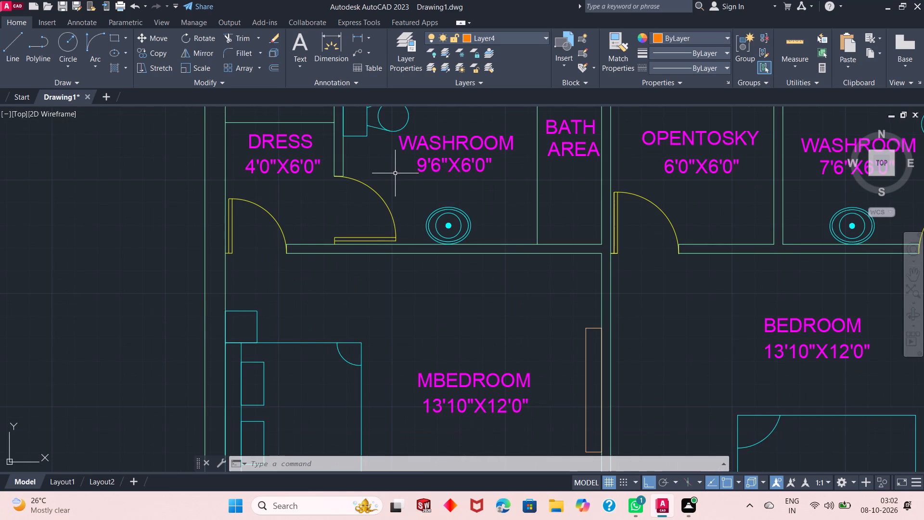
left_click(565, 78)
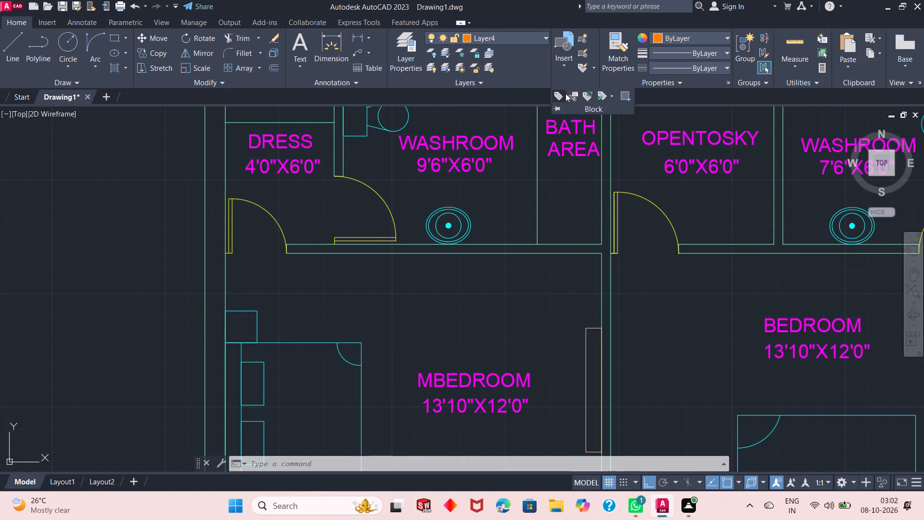
left_click(562, 96)
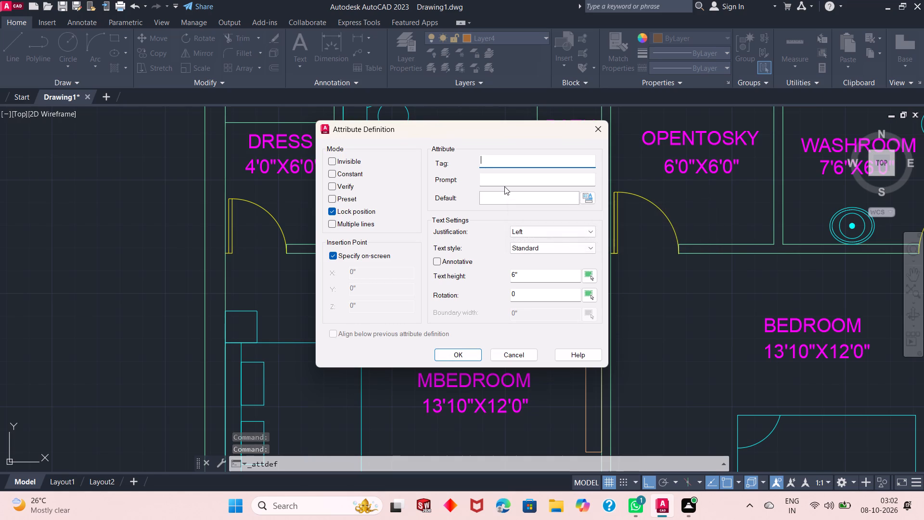
type("D2")
key("Return")
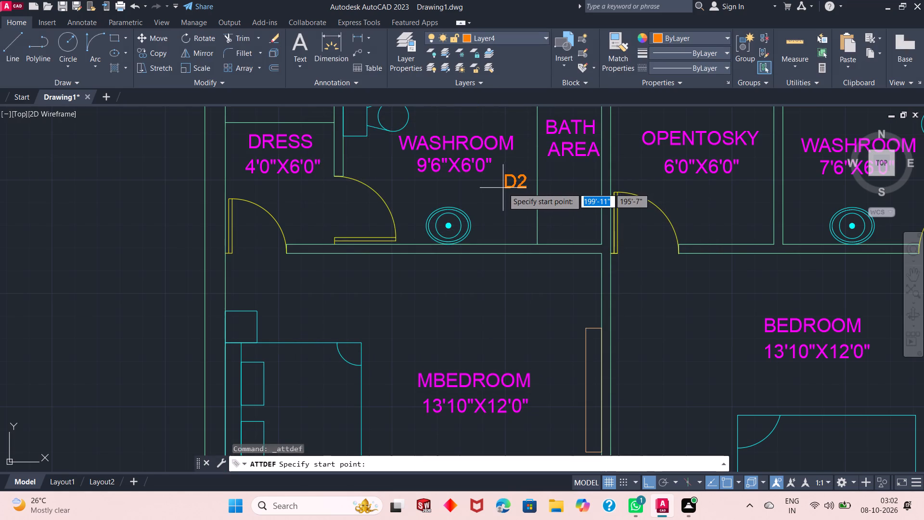
left_click(249, 255)
key("space")
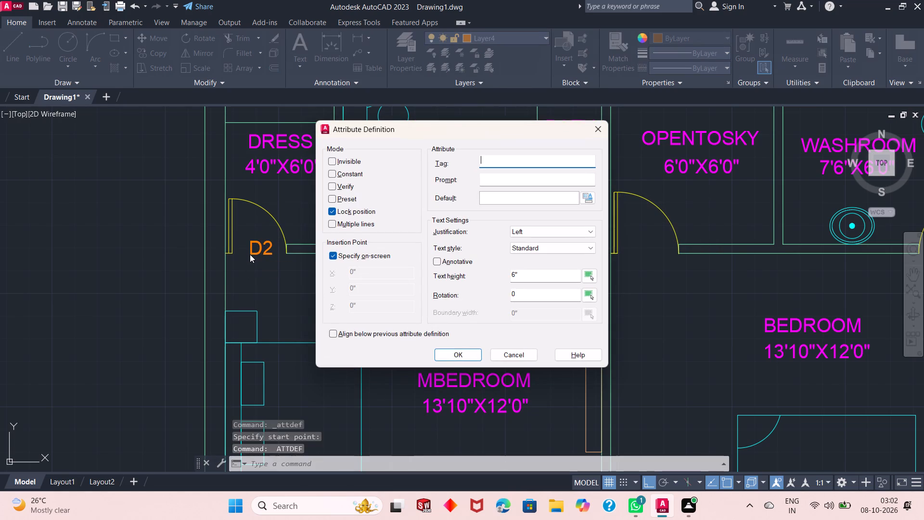
type("D2")
key("Return")
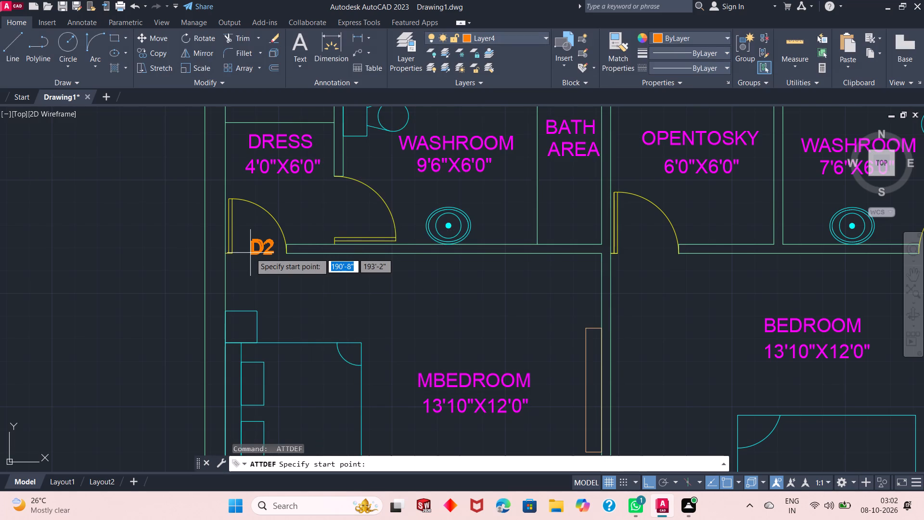
left_click(338, 215)
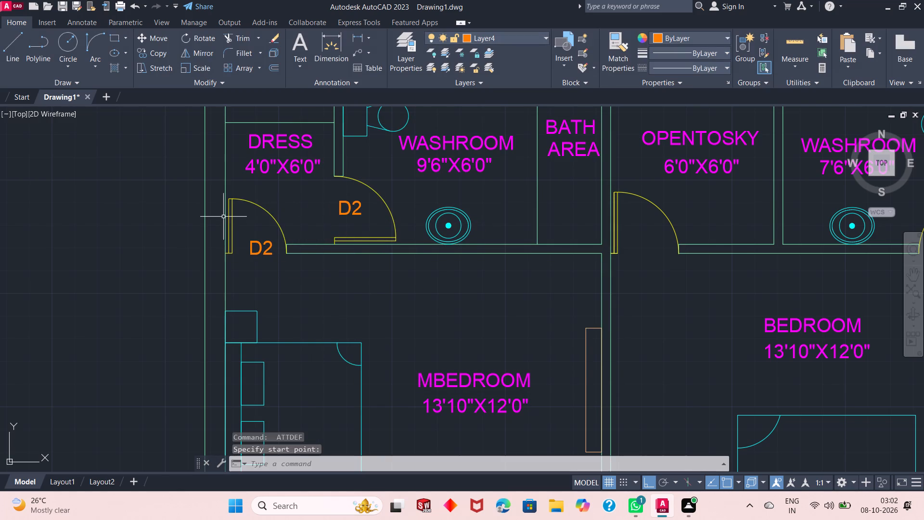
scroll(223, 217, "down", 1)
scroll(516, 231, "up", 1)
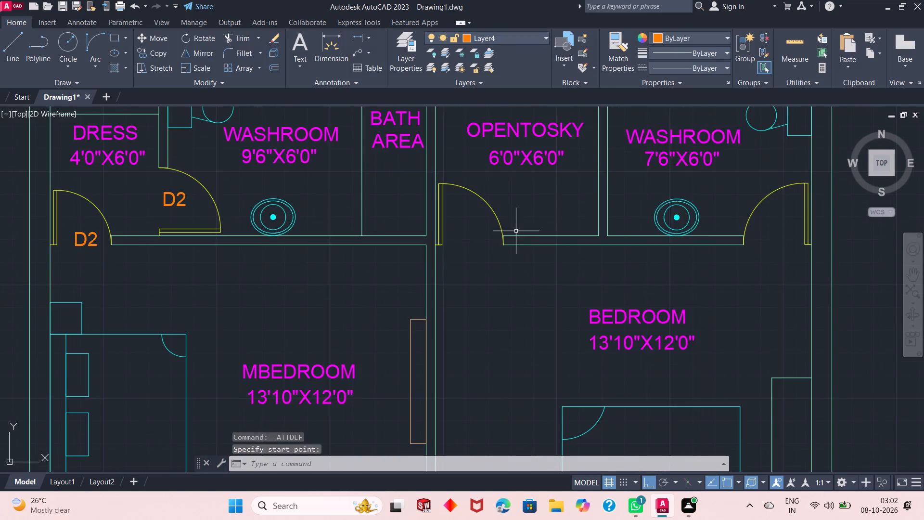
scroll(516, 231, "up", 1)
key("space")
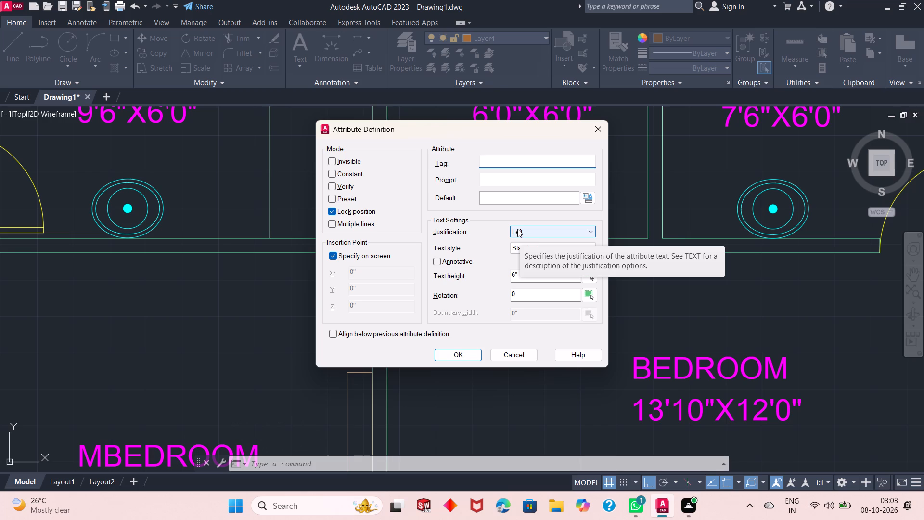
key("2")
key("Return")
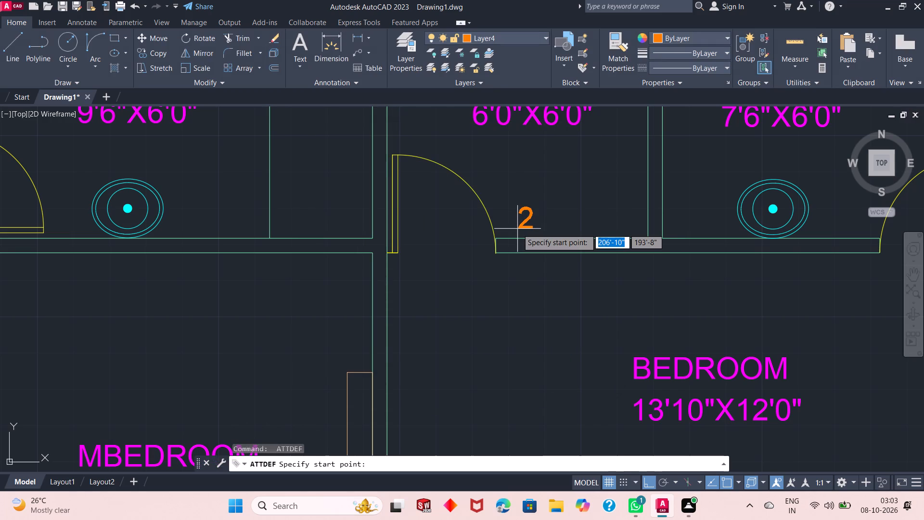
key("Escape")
Place attribute definitions tagged D2 in the OPENTOSKY doorway and in the 7'6"X6'0" washroom doorway.
key("space")
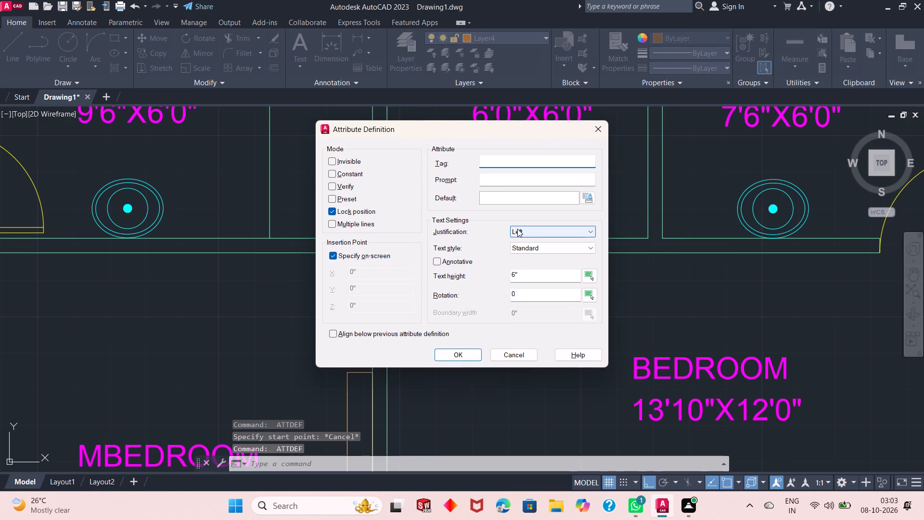
type("D2")
key("Return")
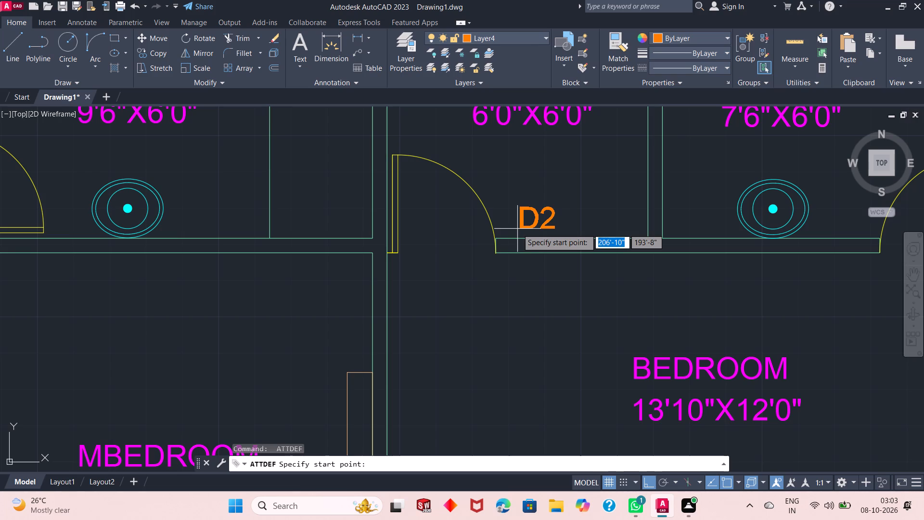
left_click(436, 248)
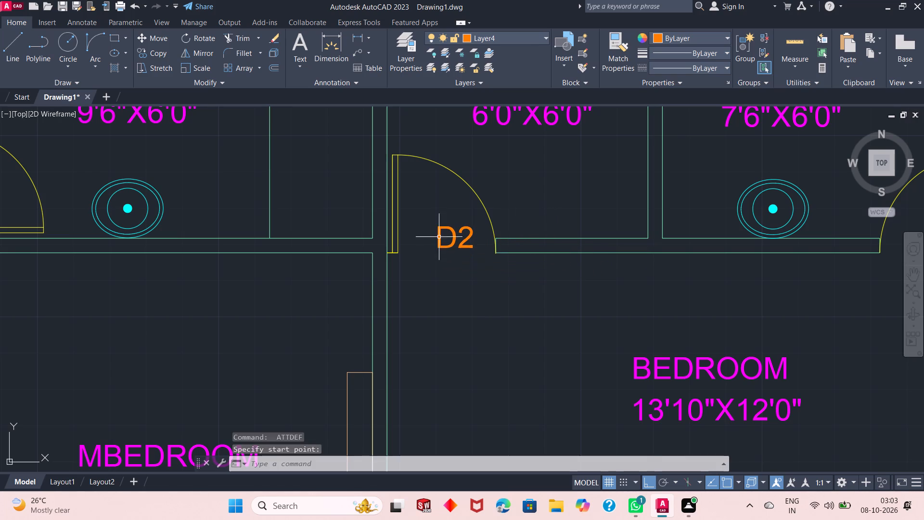
scroll(439, 236, "down", 3)
scroll(589, 224, "up", 3)
key("space")
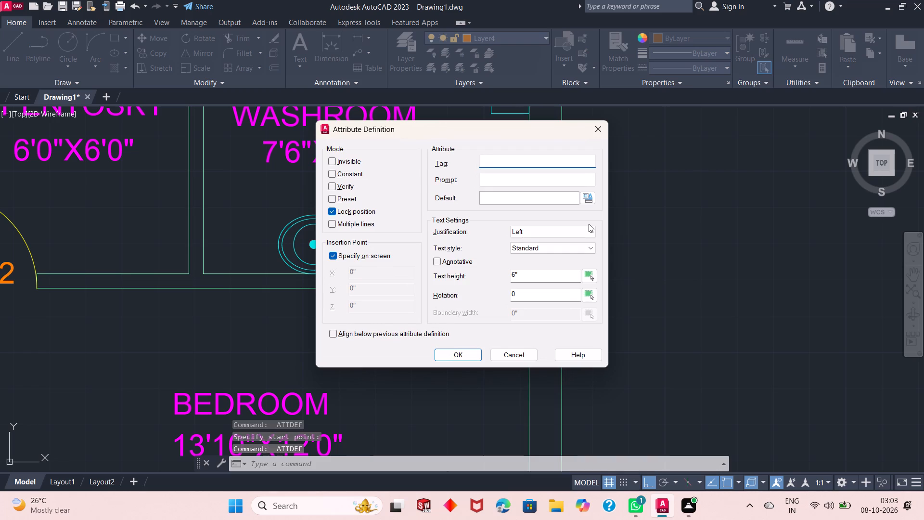
type("D2")
key("Return")
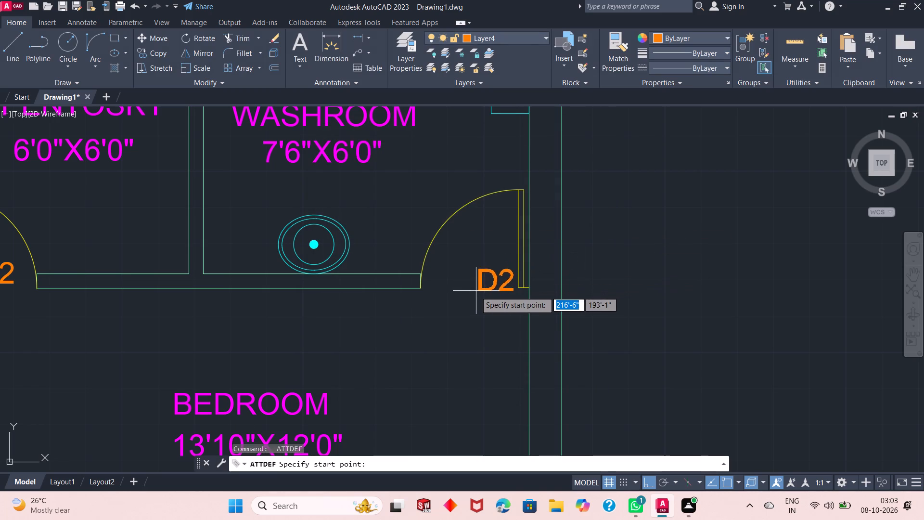
left_click(454, 282)
Place attribute definitions tagged D in the adjoining lobby-side doorways of the MBEDROOM and the 13'10"X12'0" BEDROOM.
scroll(411, 281, "down", 1)
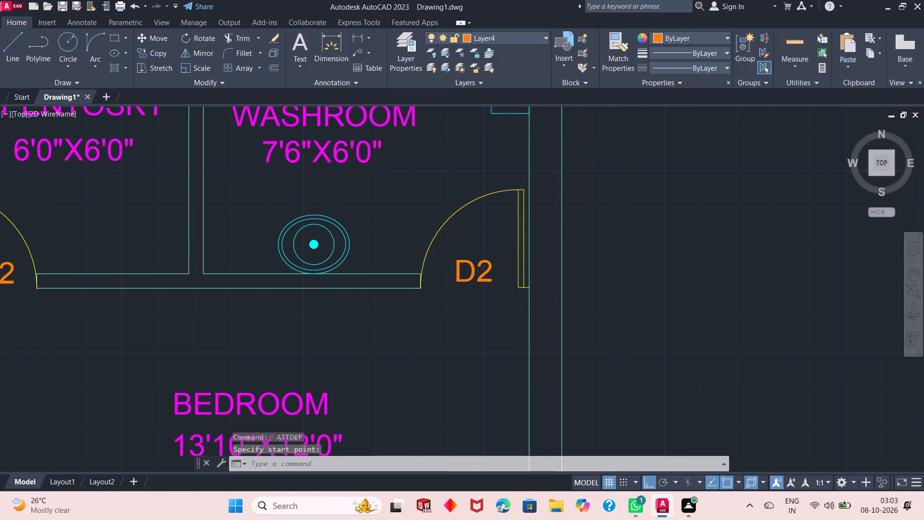
scroll(411, 281, "down", 1)
scroll(411, 281, "up", 1)
scroll(410, 278, "down", 2)
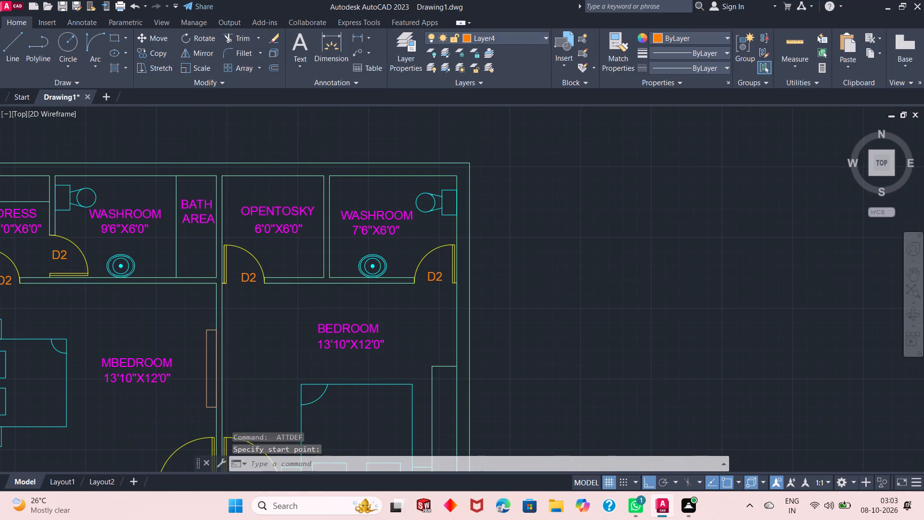
scroll(309, 257, "down", 1)
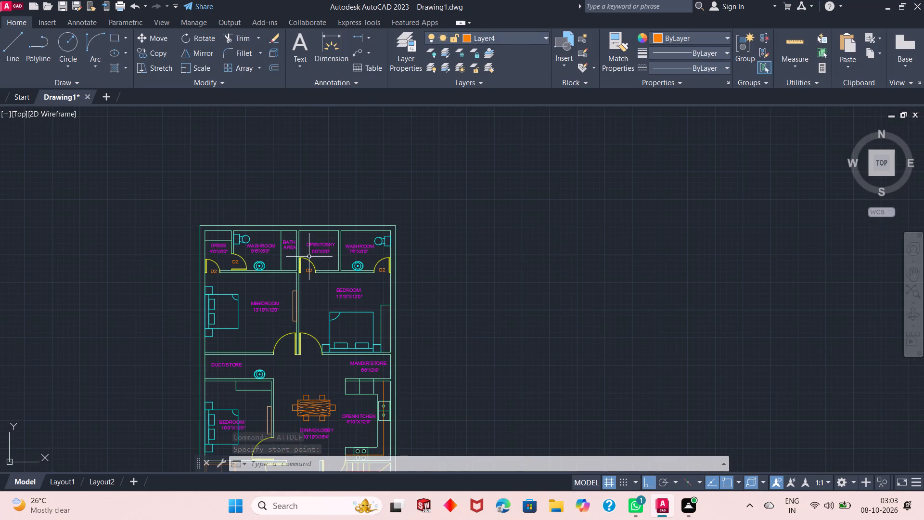
scroll(303, 370, "up", 3)
key("space")
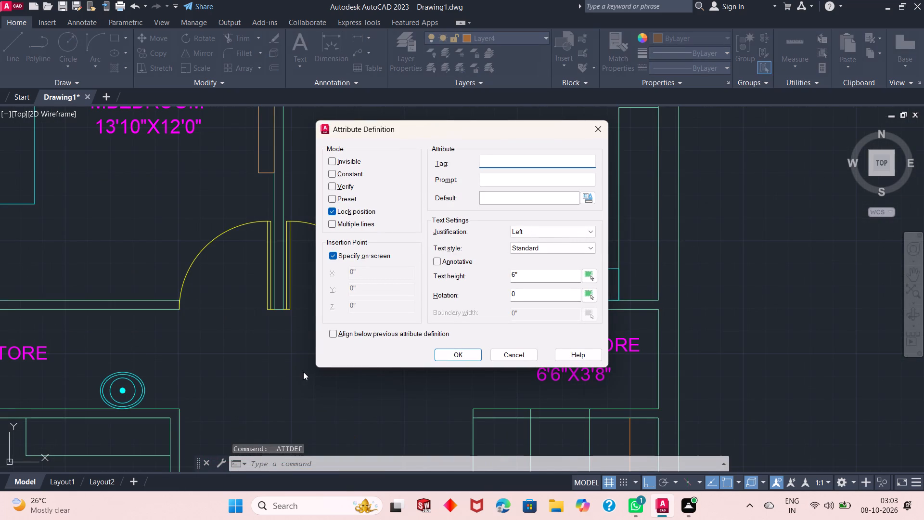
key("d")
key("Return")
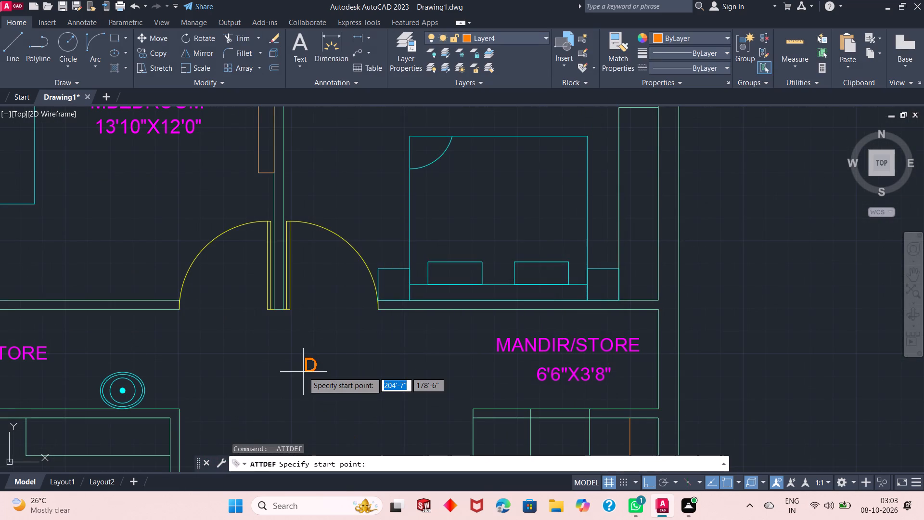
left_click(226, 308)
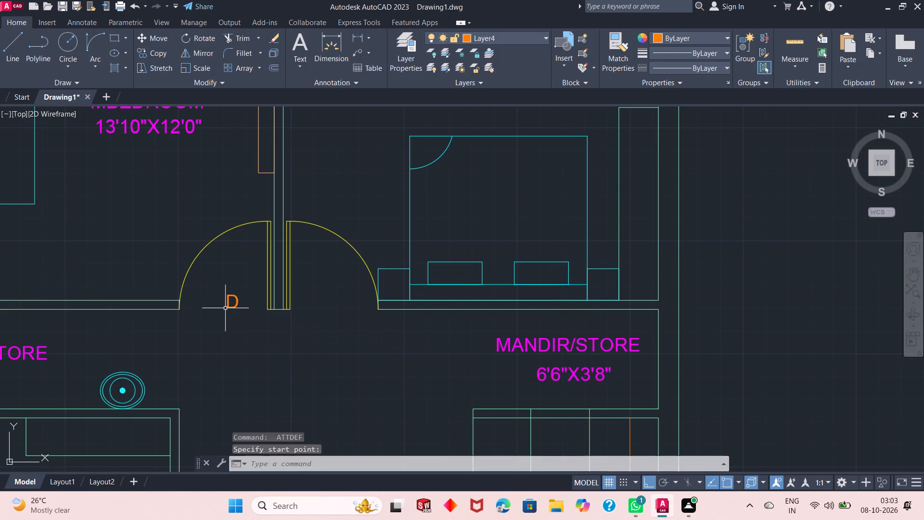
key("space")
type("D")
key("Return")
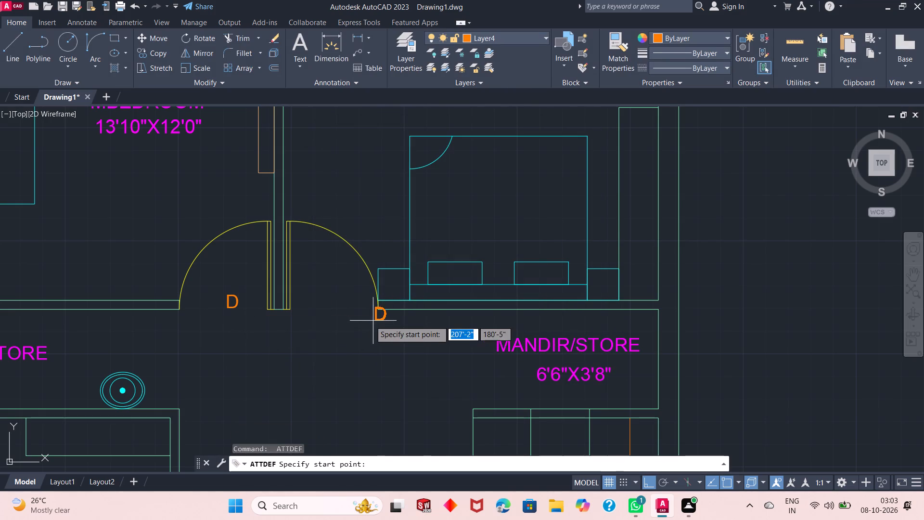
left_click(324, 307)
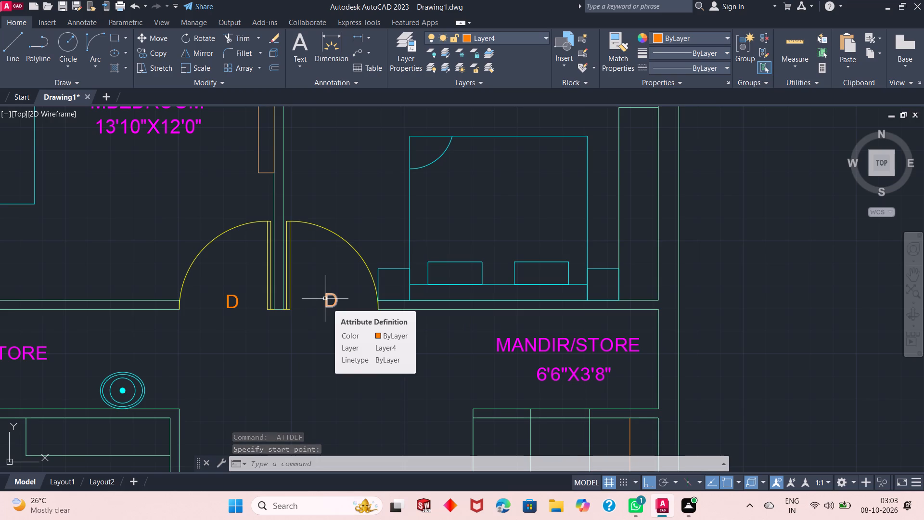
Place attribute definitions tagged D at the 10'0"X12'0" bedroom door and at the sofa room's door just below it.
key("space")
type("D")
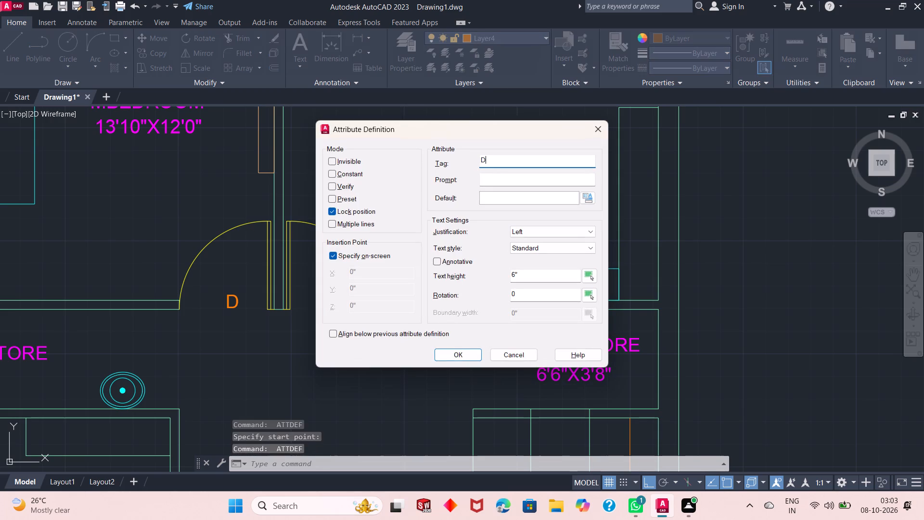
key("Return")
scroll(325, 274, "down", 1)
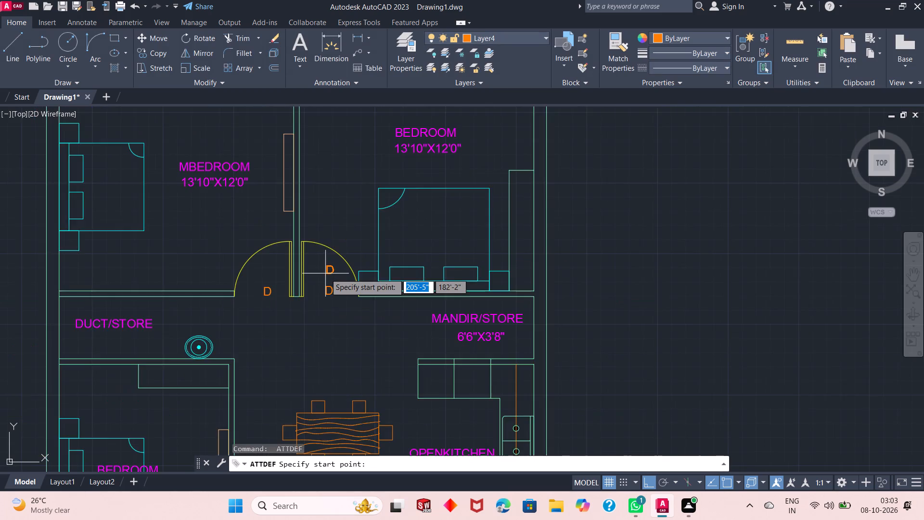
scroll(325, 273, "down", 3)
scroll(304, 380, "up", 1)
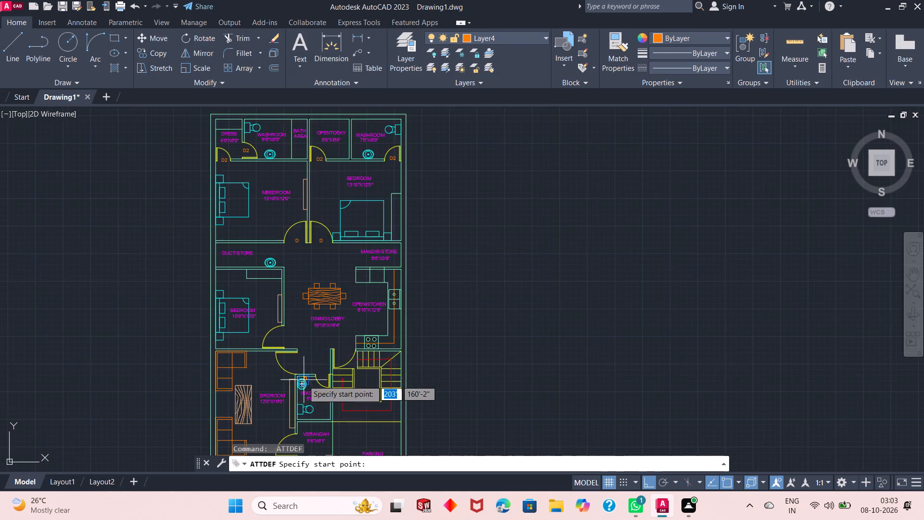
scroll(303, 380, "up", 2)
scroll(274, 302, "up", 1)
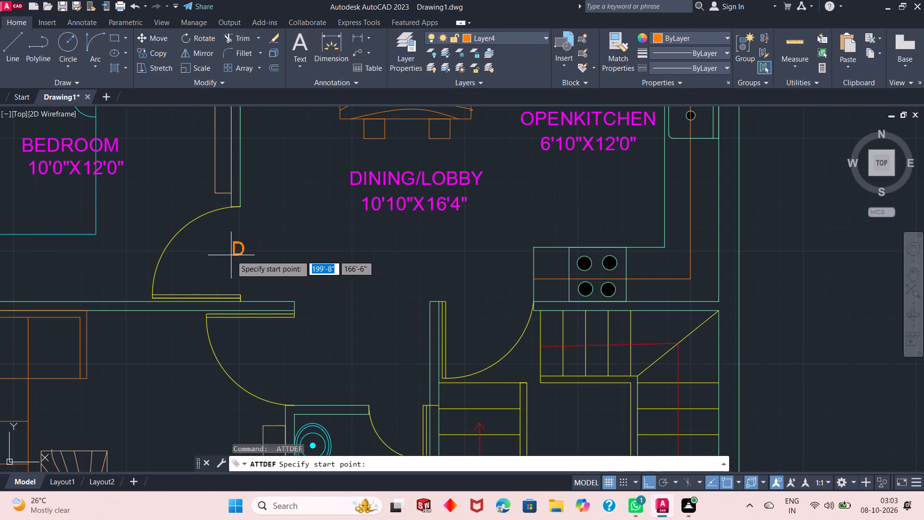
left_click(231, 260)
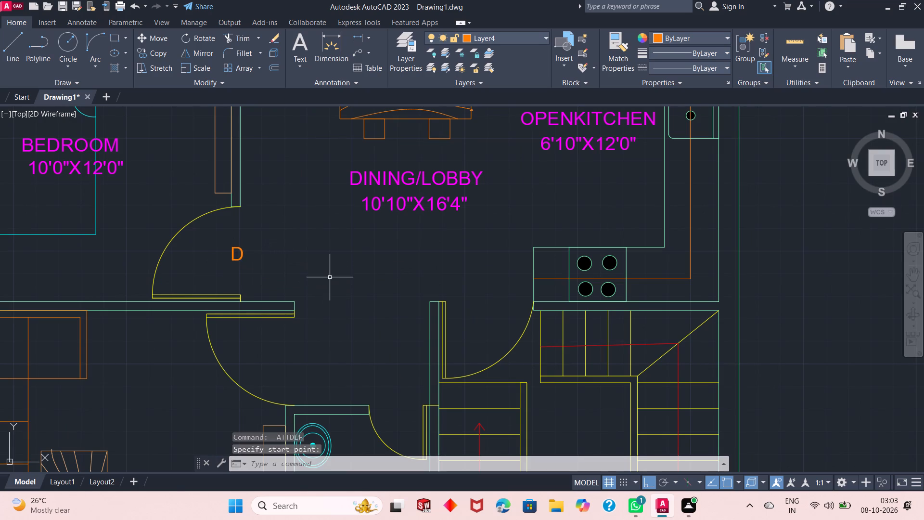
key("space")
key("d")
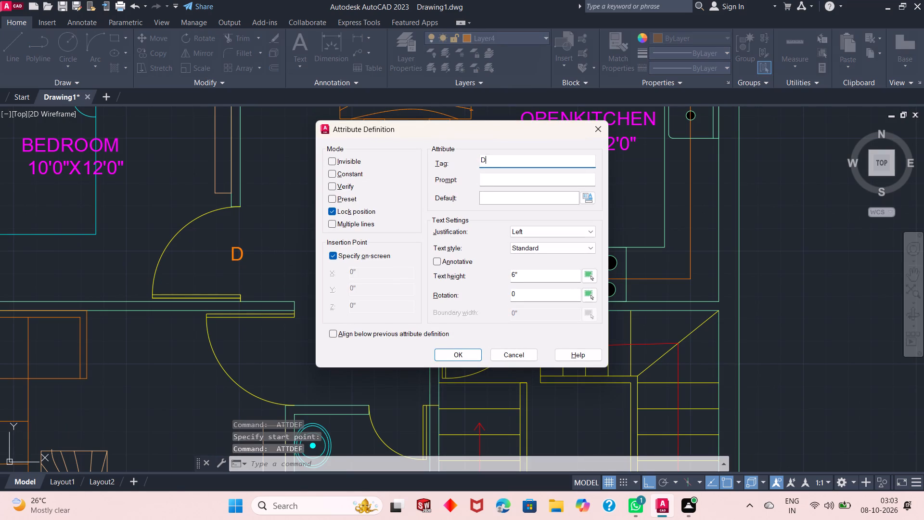
key("Return")
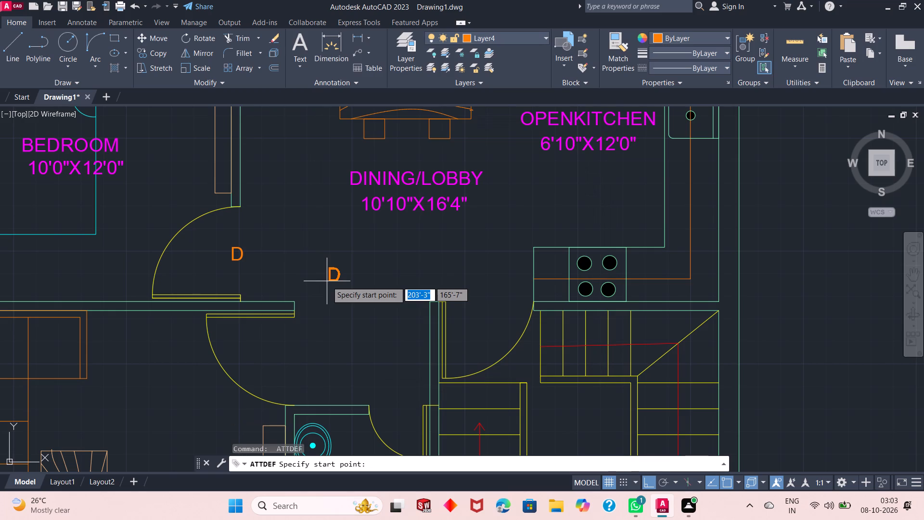
left_click(281, 368)
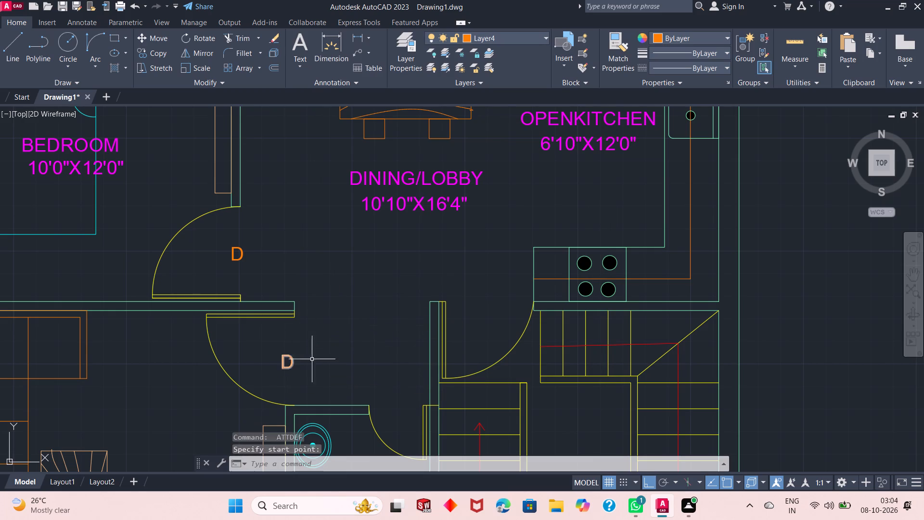
Place 6" attribute definitions tagged D2 at the 5'0"X6'6" washroom door and in the staircase doorway beside the OPENKITCHEN.
key("space")
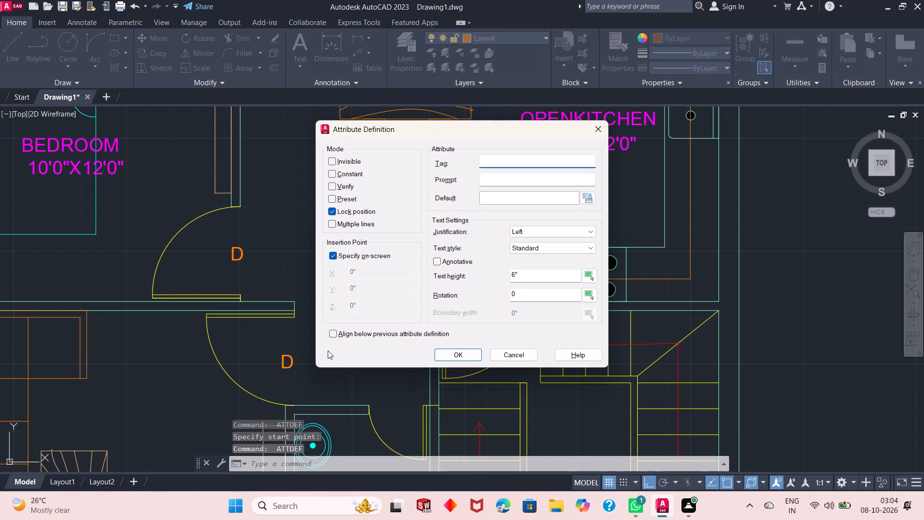
key("d")
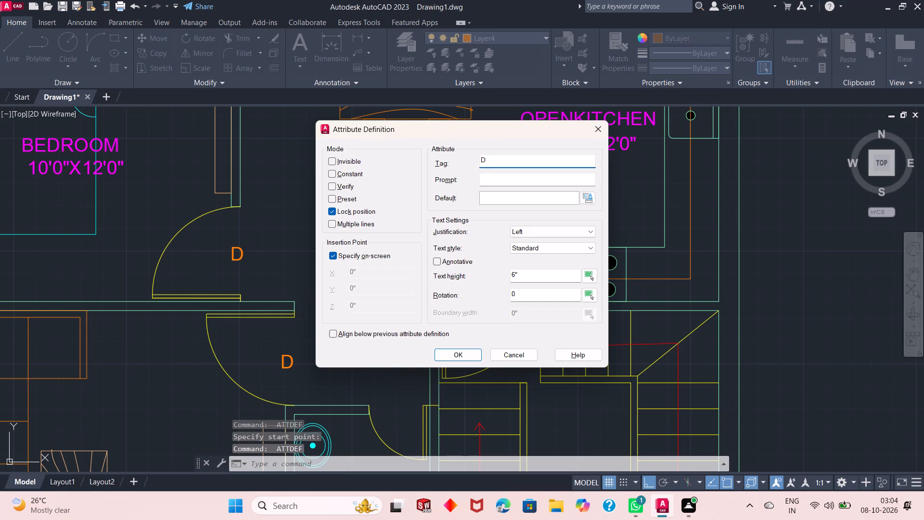
key("2")
key("Return")
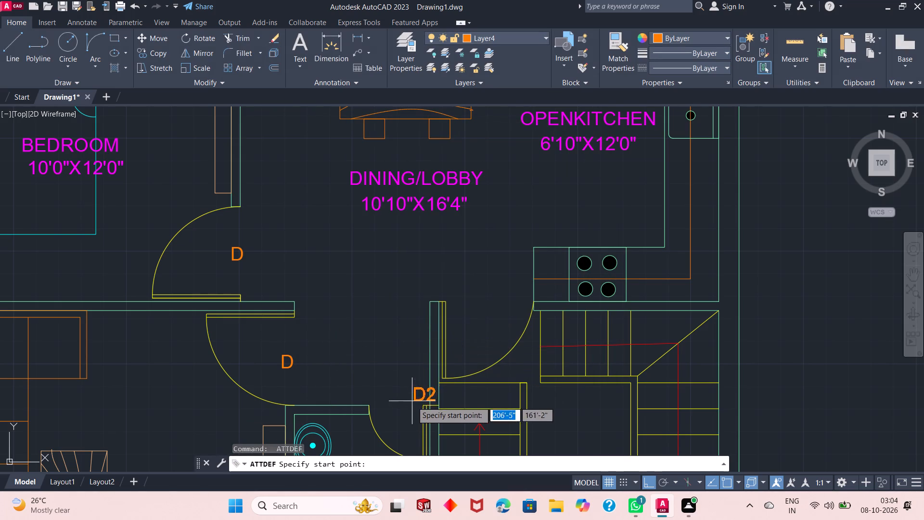
left_click(387, 416)
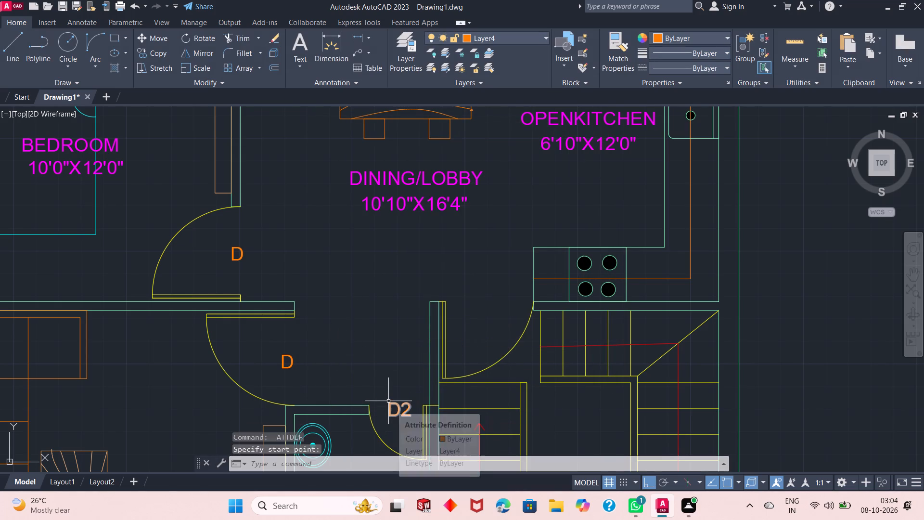
key("space")
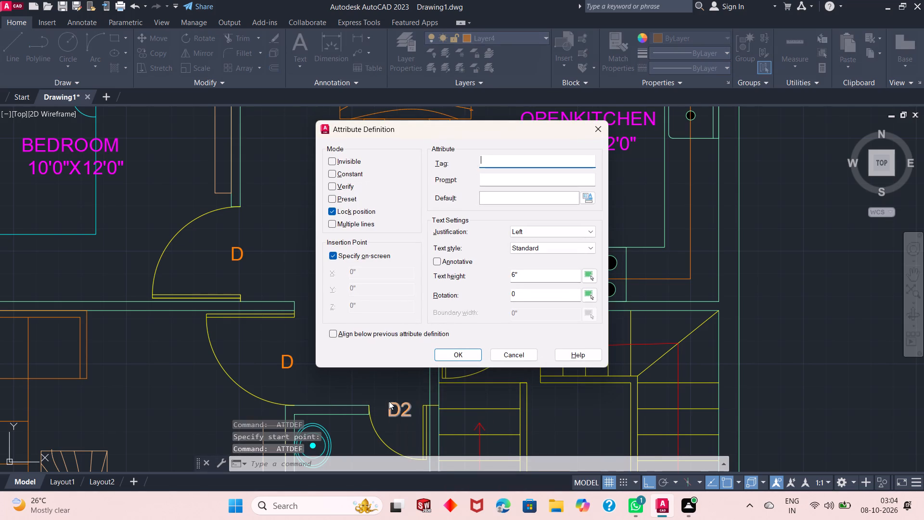
key("d")
key("2")
key("Return")
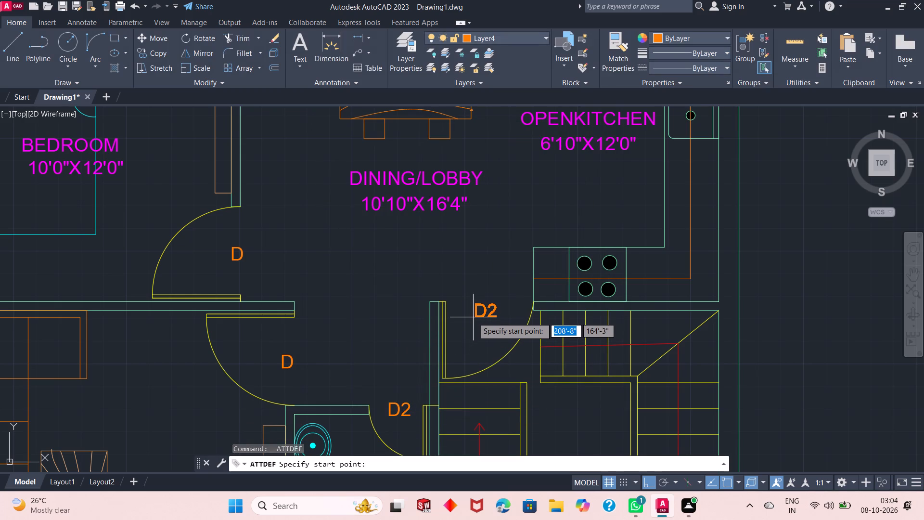
right_click(473, 317)
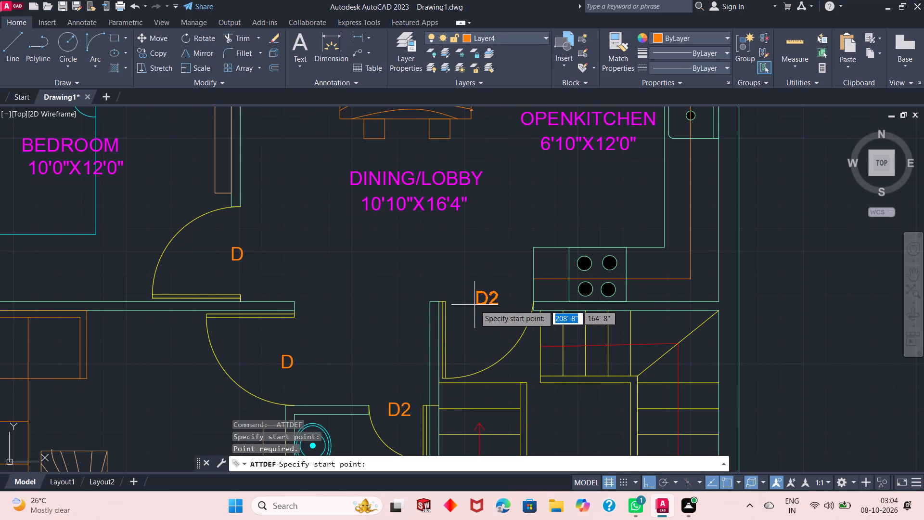
left_click(474, 315)
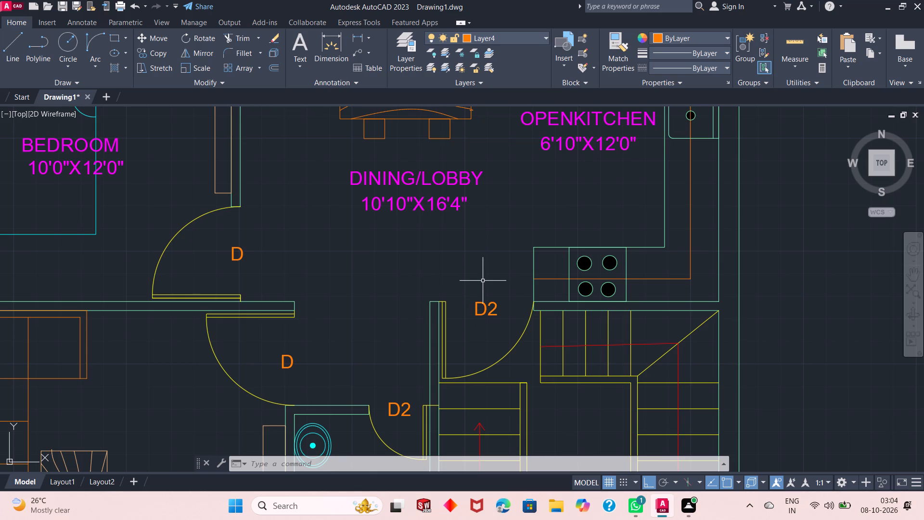
Place a 6" attribute definition tagged D at the door between the DRGROOM and the VERANDAH.
scroll(472, 294, "up", 2)
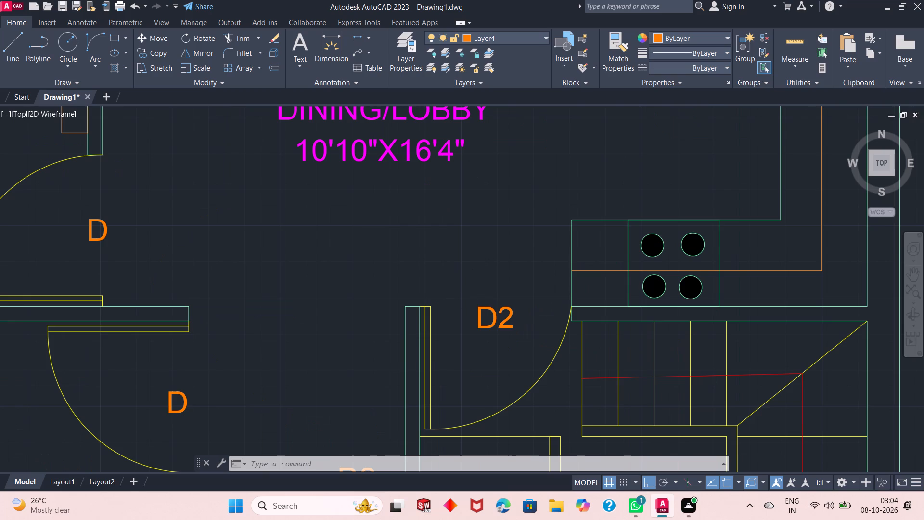
scroll(467, 304, "down", 5)
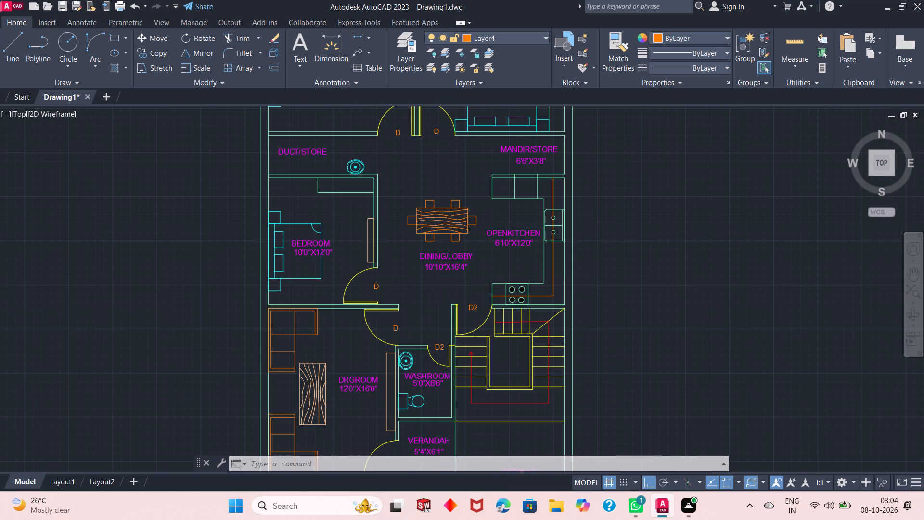
scroll(438, 415, "up", 2)
key("space")
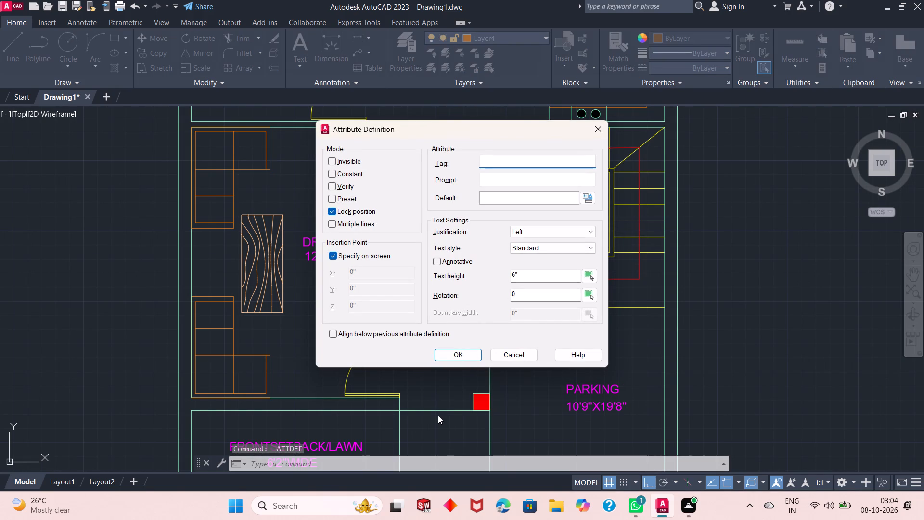
key("d")
key("Return")
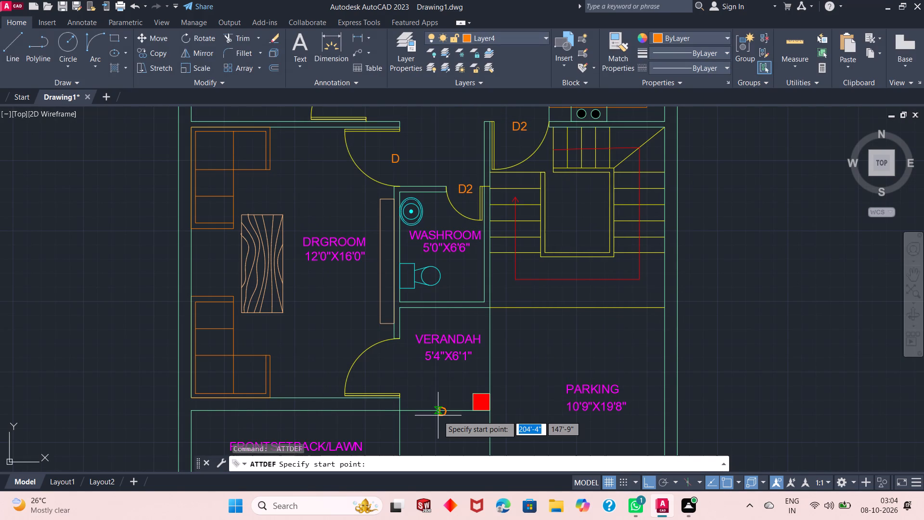
left_click(391, 371)
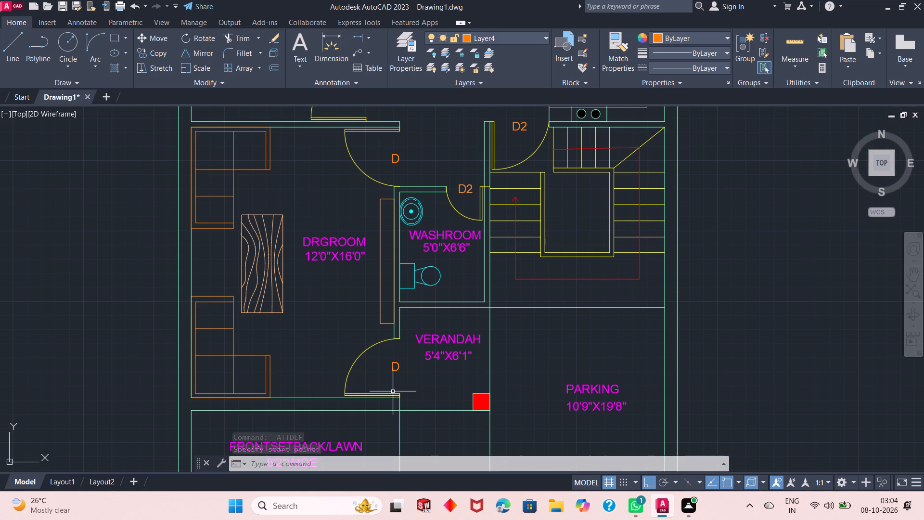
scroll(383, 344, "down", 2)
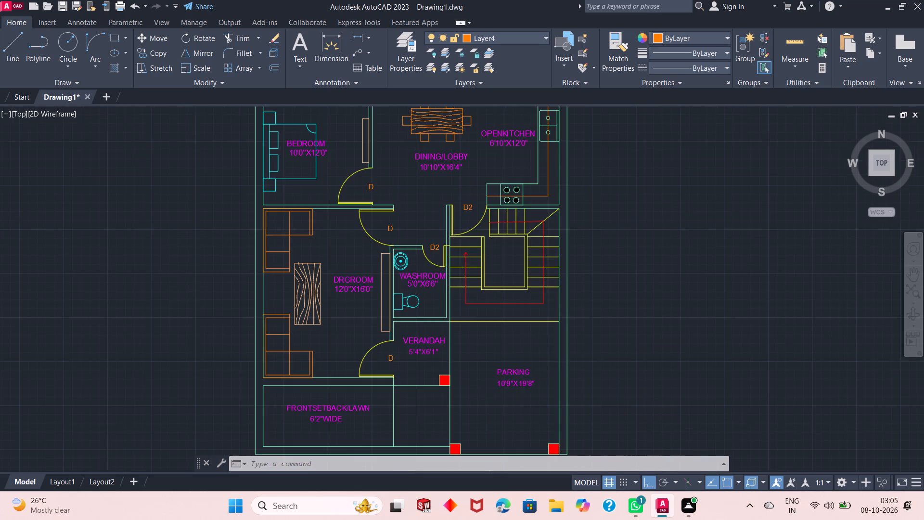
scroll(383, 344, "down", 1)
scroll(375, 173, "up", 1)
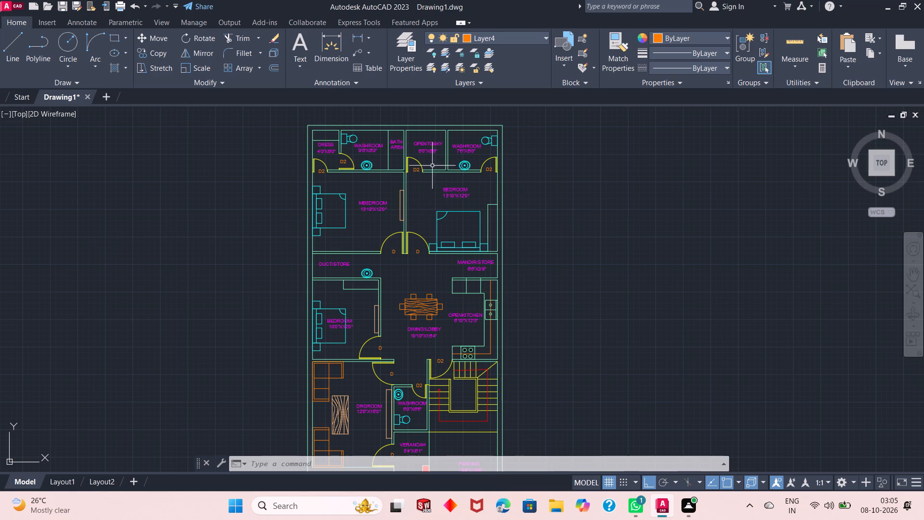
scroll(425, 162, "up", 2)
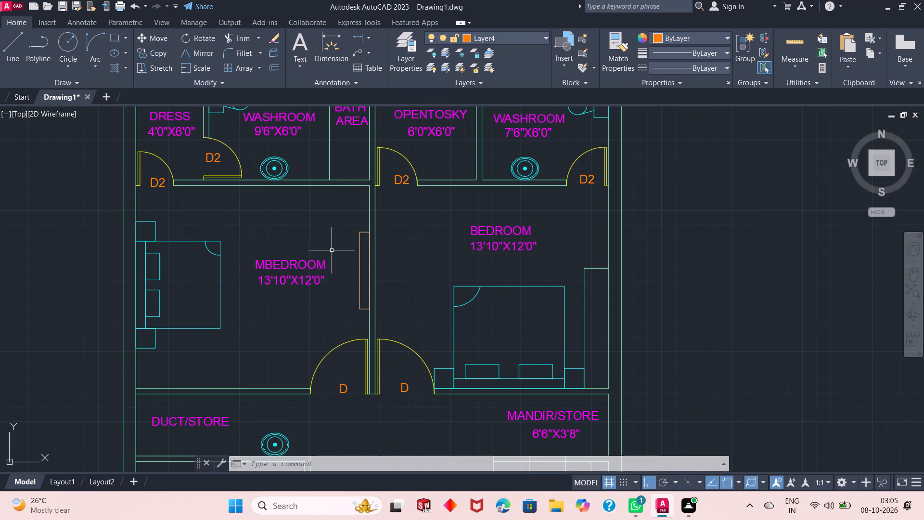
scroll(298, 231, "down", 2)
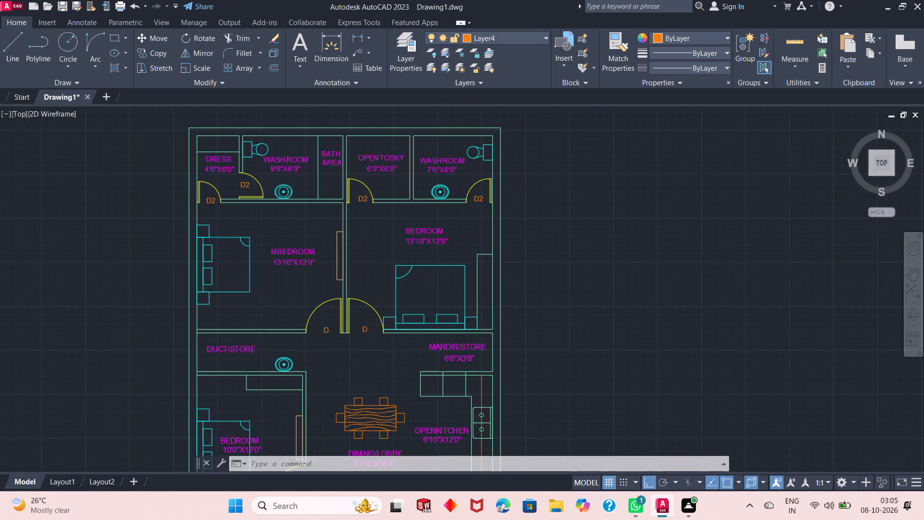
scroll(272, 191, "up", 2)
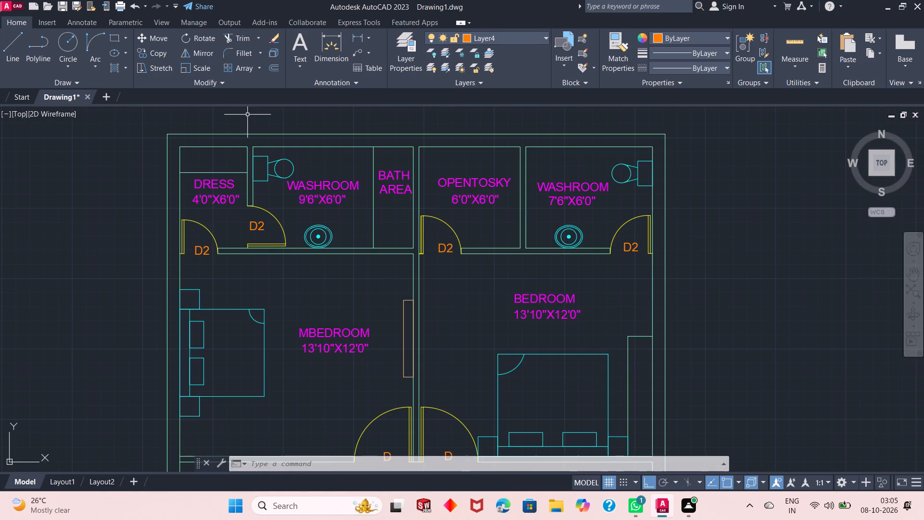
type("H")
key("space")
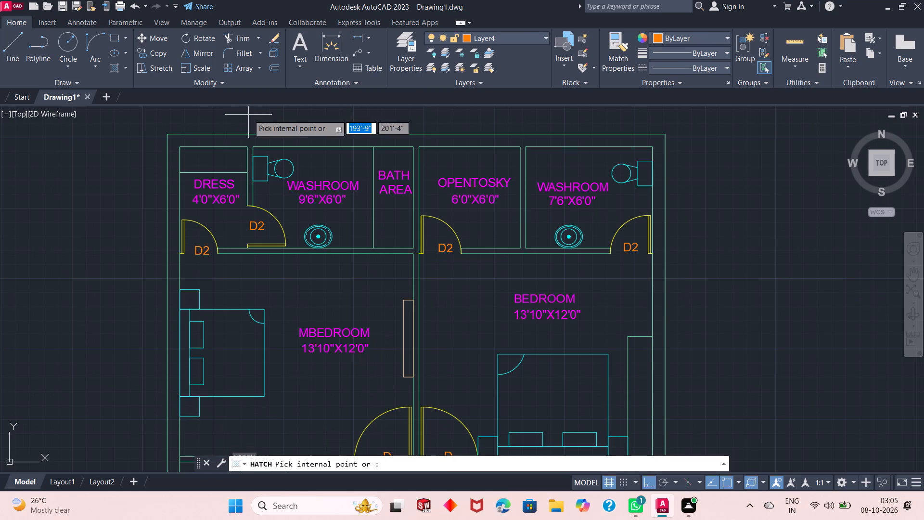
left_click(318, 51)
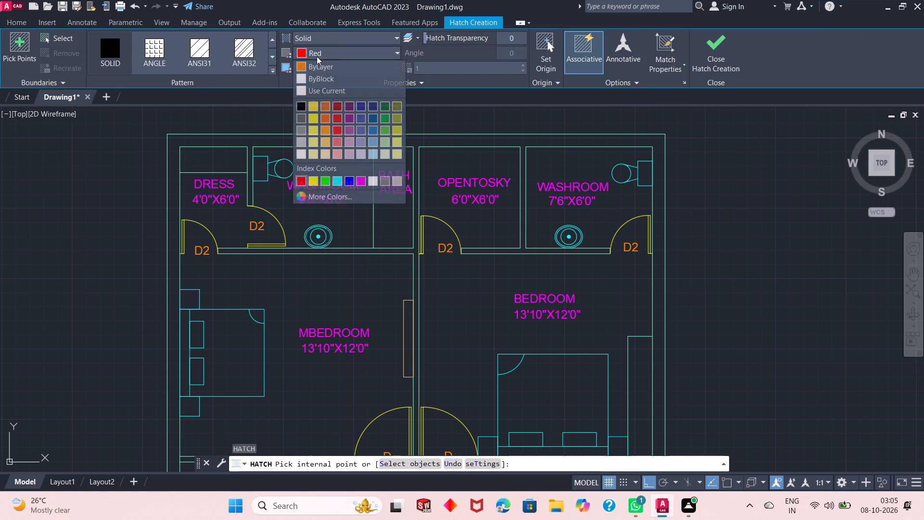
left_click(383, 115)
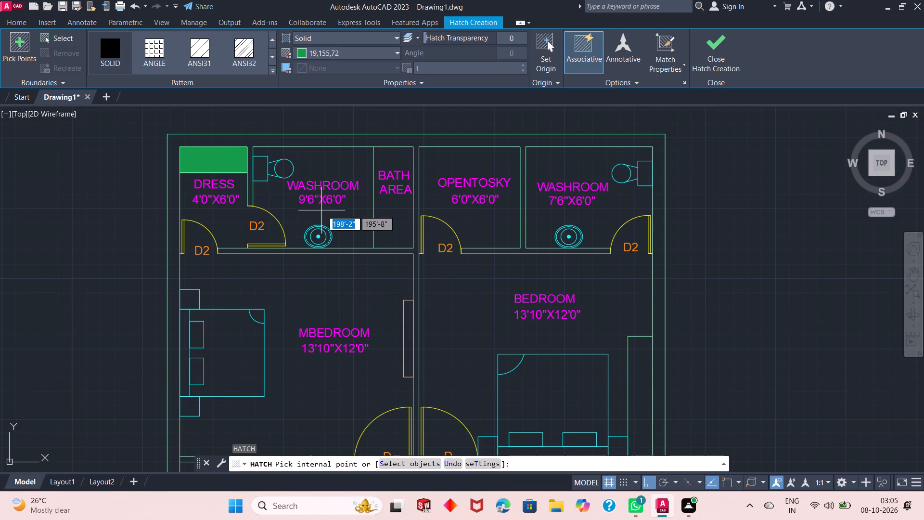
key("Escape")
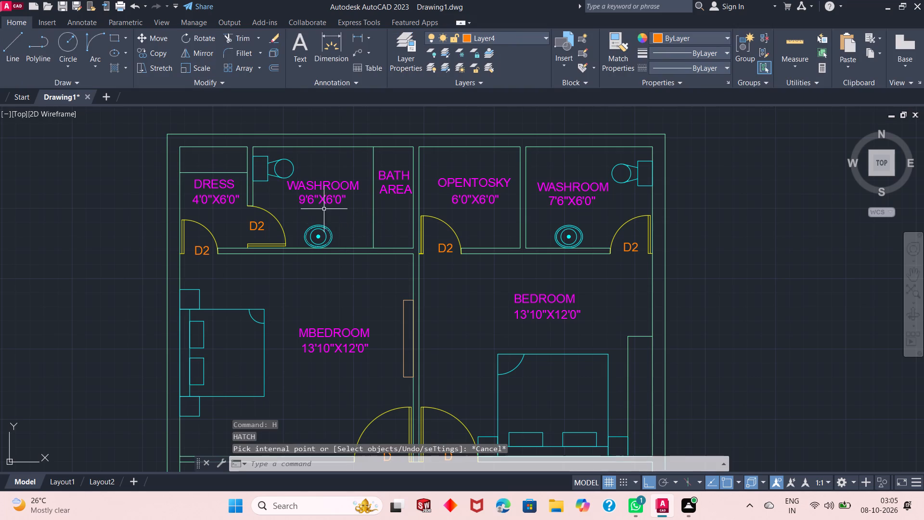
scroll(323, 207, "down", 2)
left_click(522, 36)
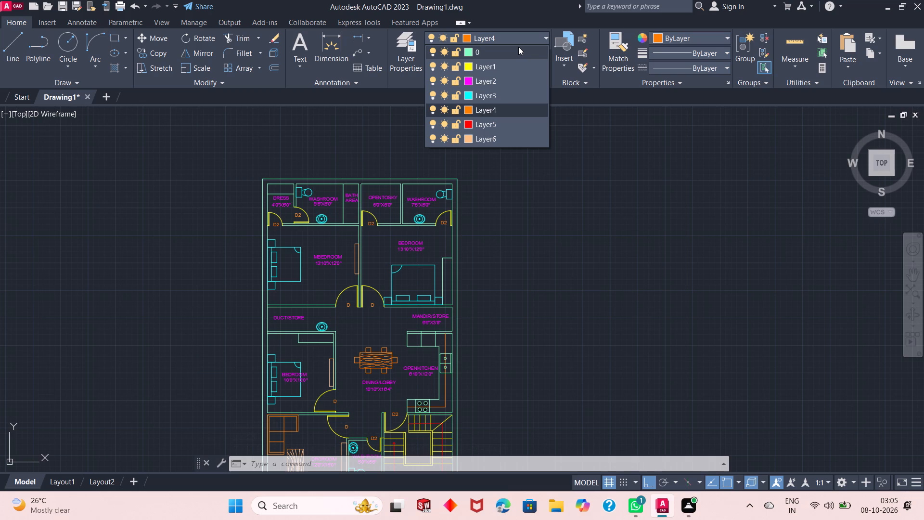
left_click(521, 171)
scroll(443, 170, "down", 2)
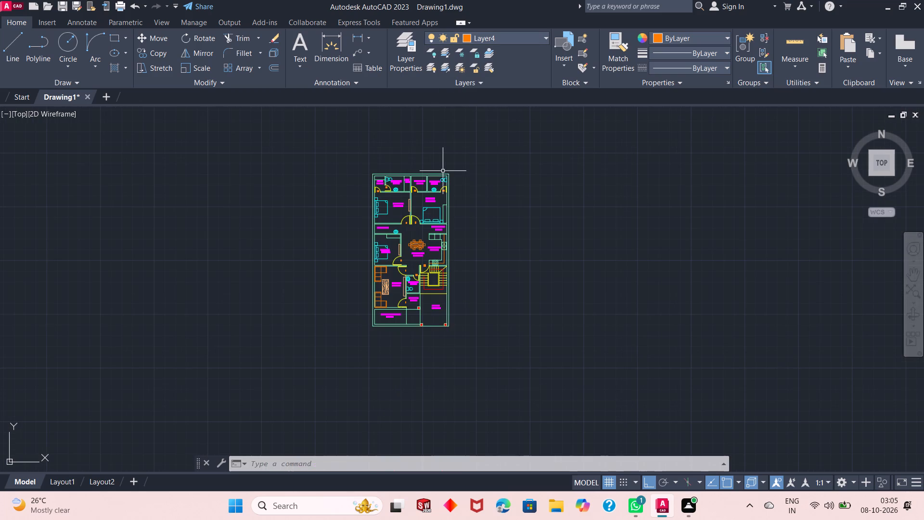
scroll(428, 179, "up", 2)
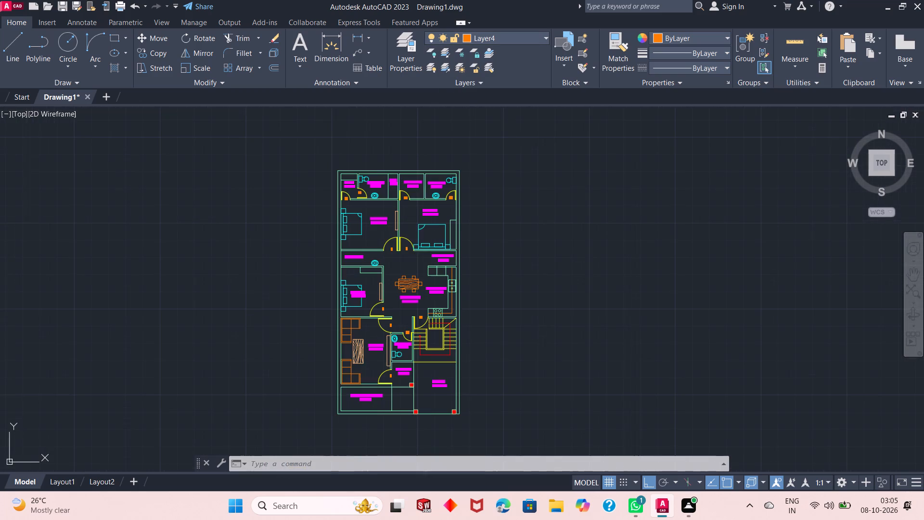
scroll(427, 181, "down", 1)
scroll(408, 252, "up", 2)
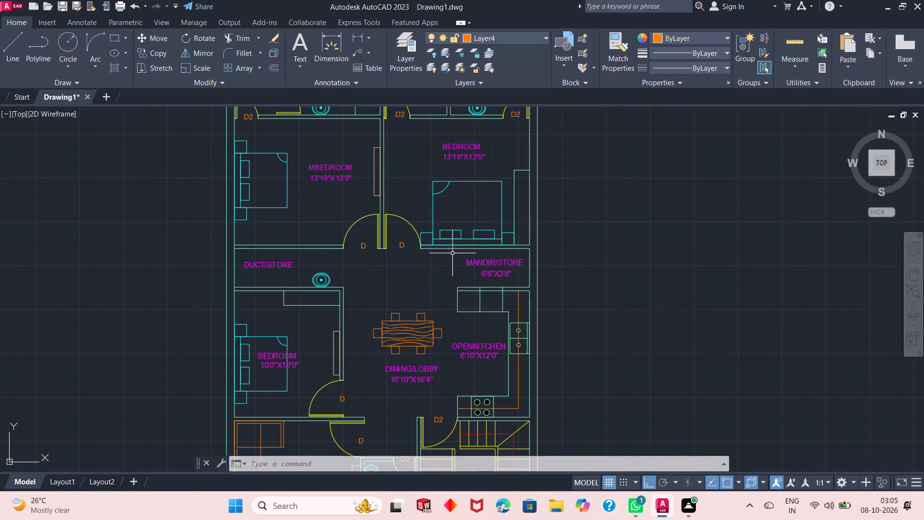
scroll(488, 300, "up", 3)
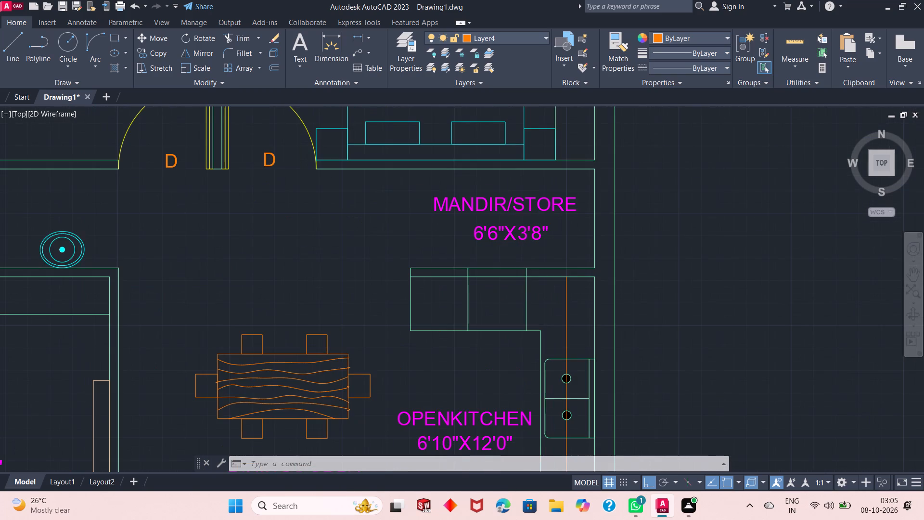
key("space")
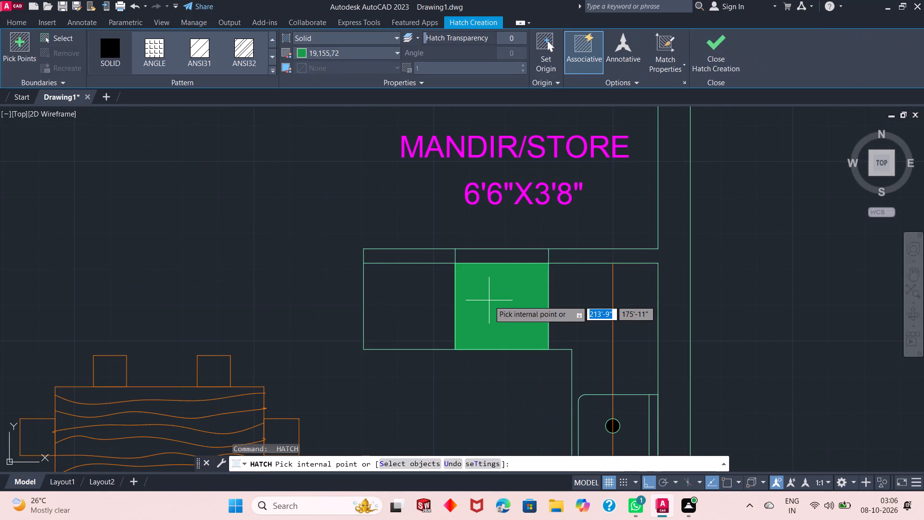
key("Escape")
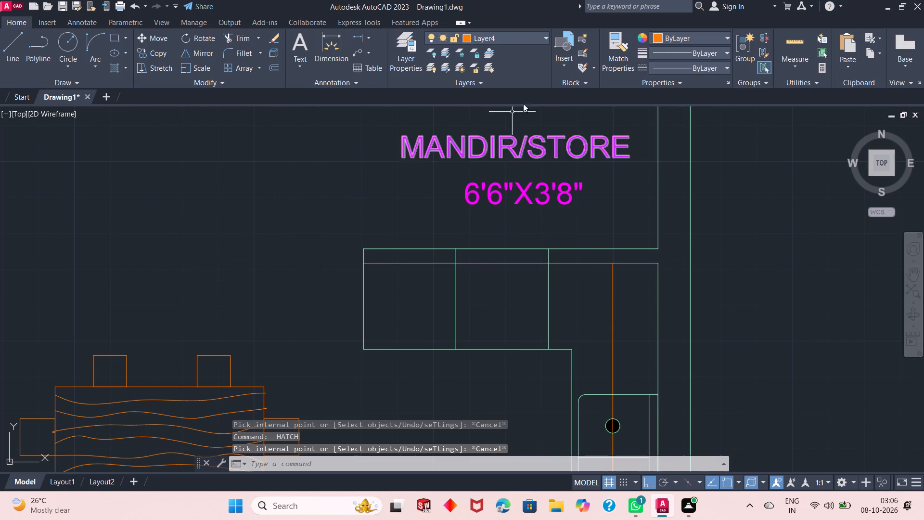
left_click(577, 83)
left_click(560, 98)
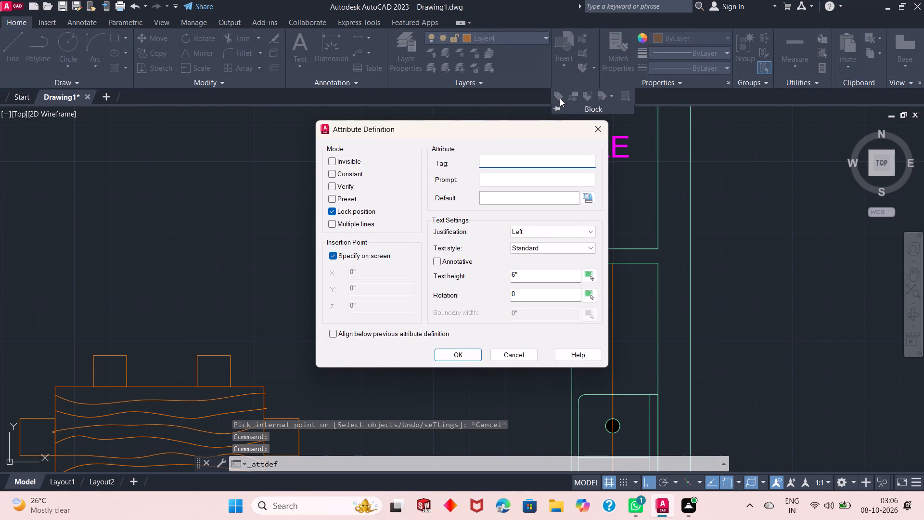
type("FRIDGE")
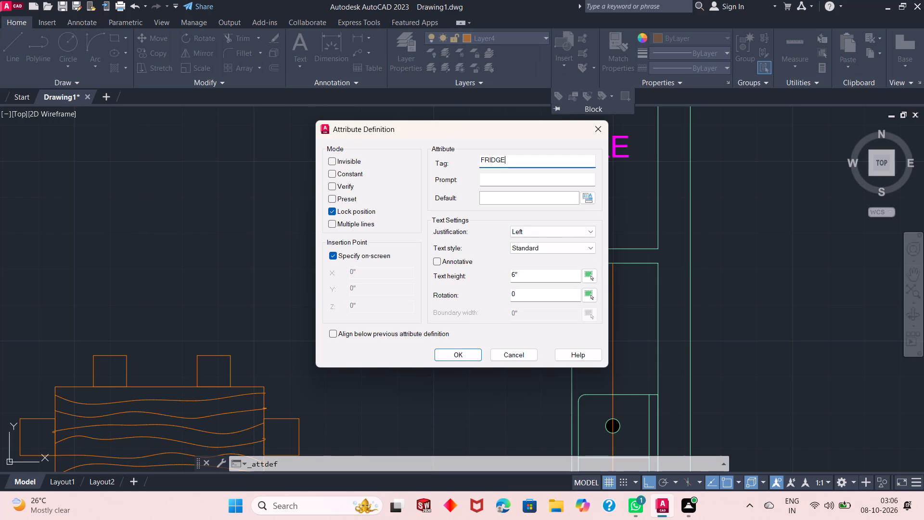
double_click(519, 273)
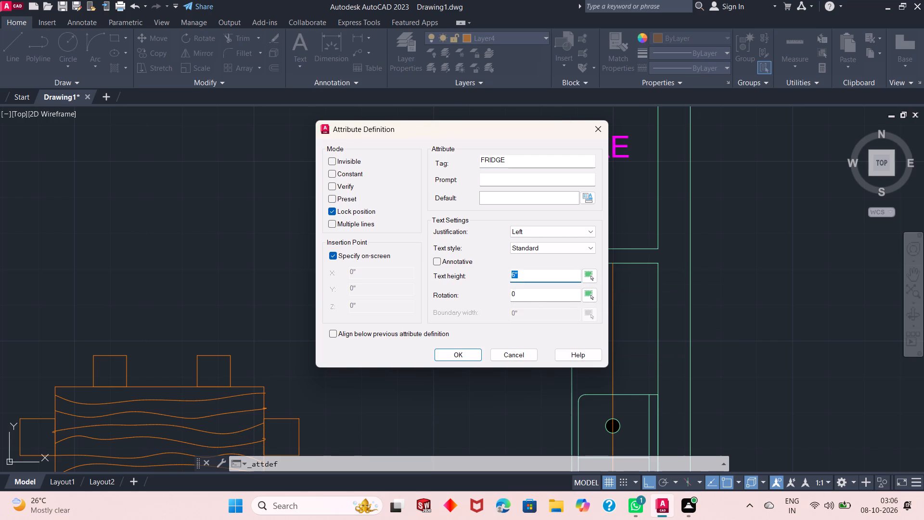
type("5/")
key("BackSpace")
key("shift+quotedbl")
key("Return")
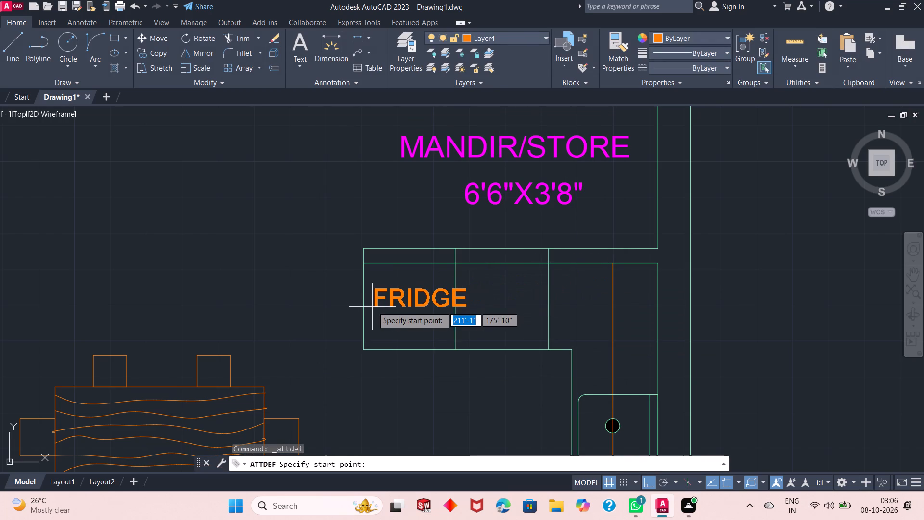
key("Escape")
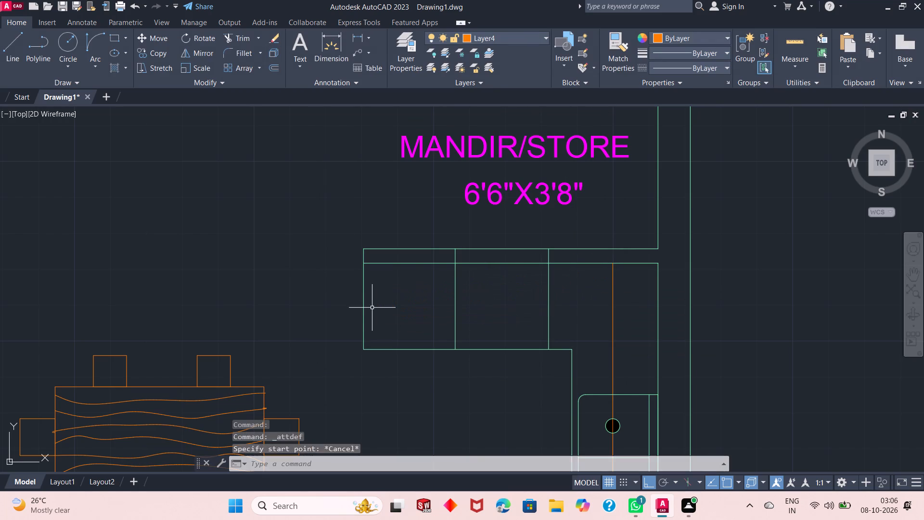
Place a 3" attribute definition tagged FRIDGE in the outer compartment of the kitchen counter below MANDIR/STORE.
key("space")
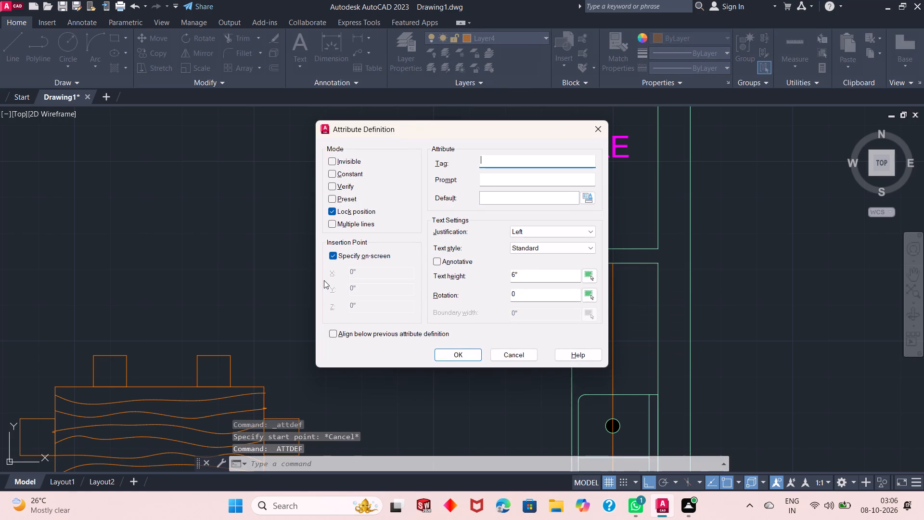
type("FRIDGE")
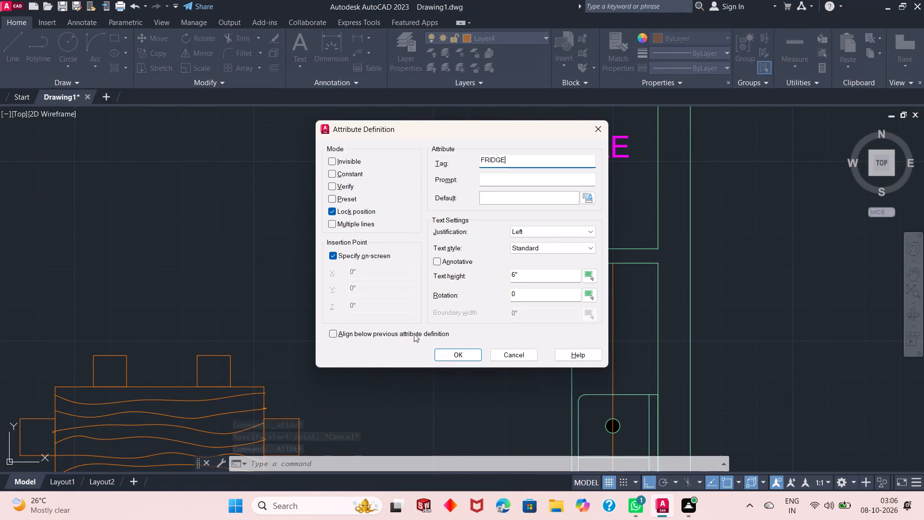
double_click(517, 274)
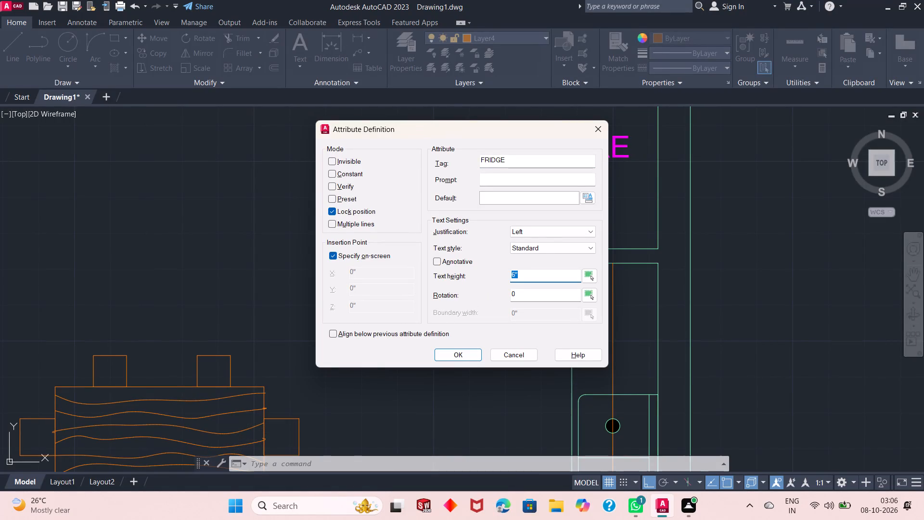
type("3\"")
key("Return")
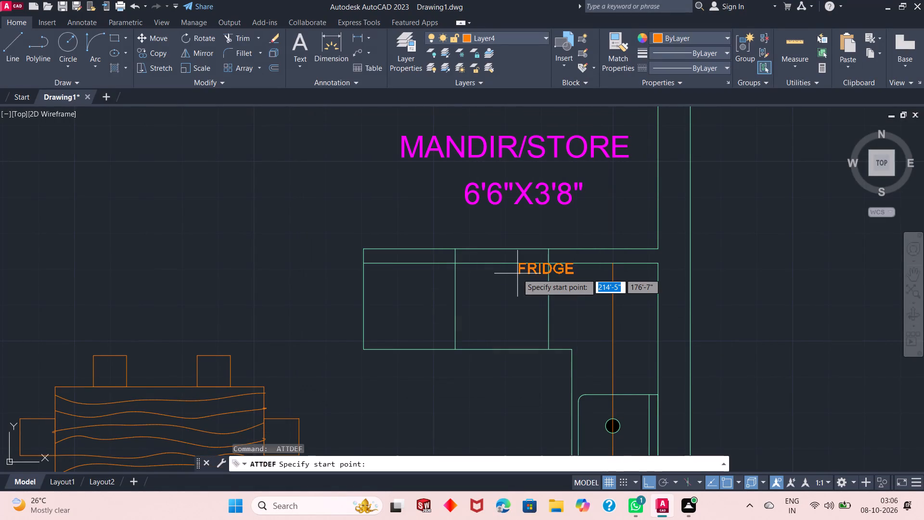
left_click(379, 306)
Place a 3" attribute definition tagged PANTRY in the counter compartment beside the FRIDGE label.
key("space")
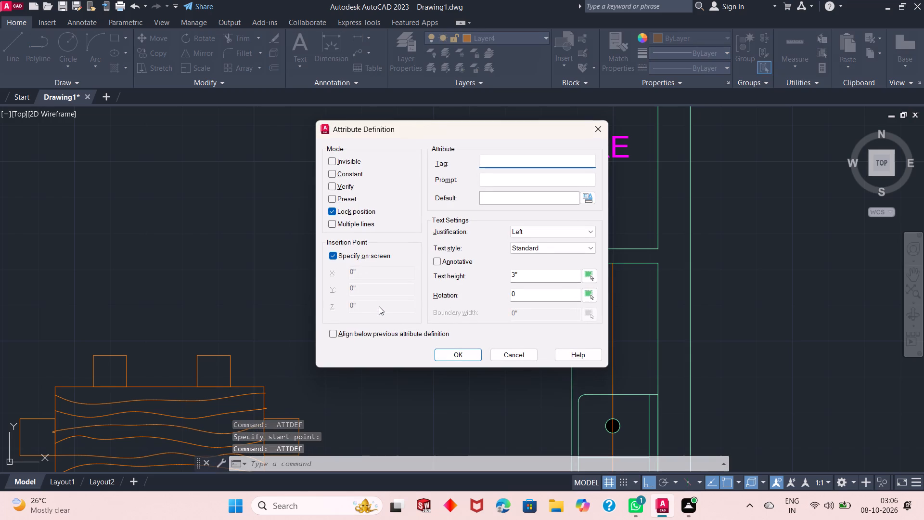
key("p")
type("ANTRY")
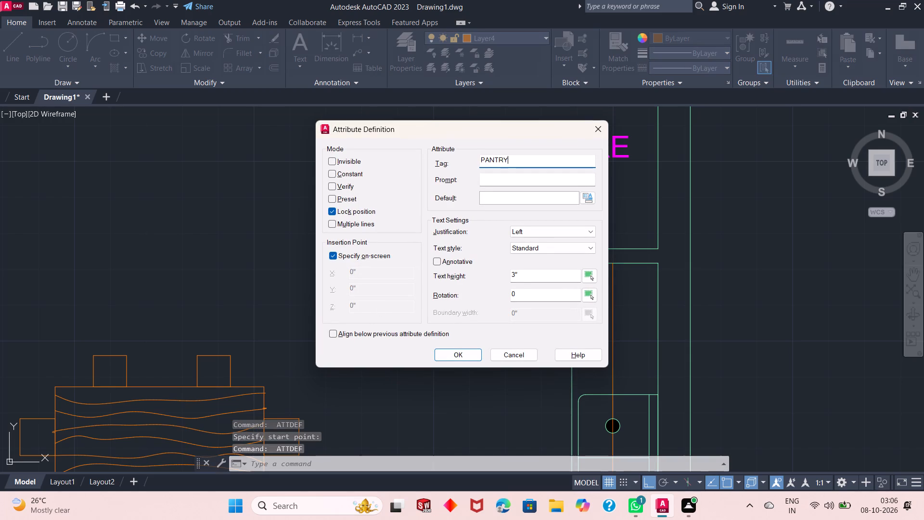
key("Return")
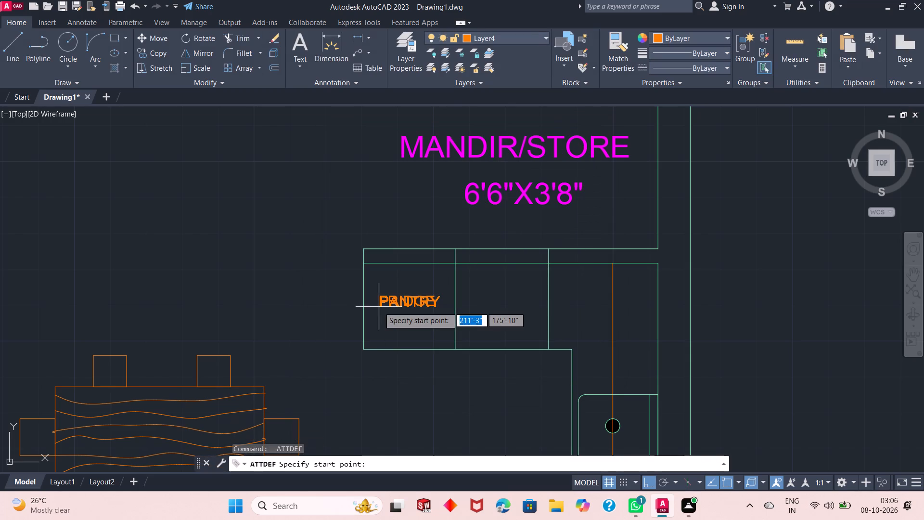
left_click(469, 304)
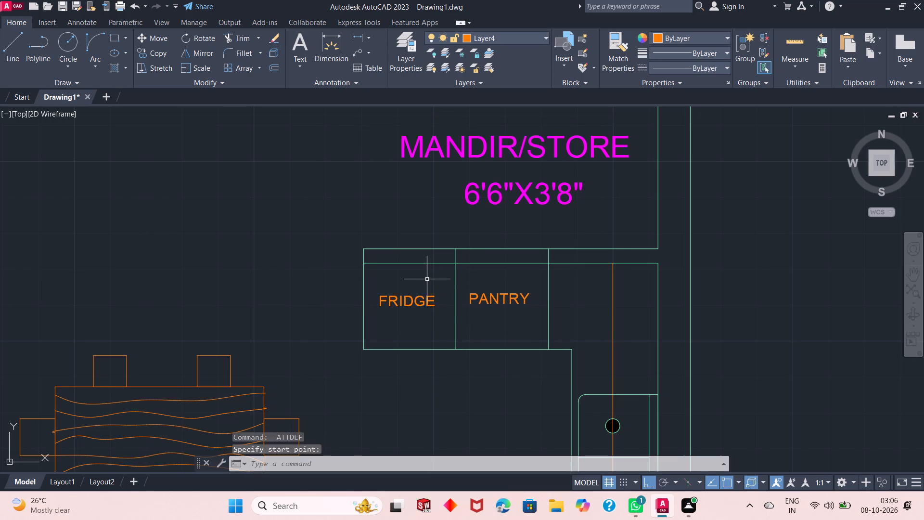
Make Layer5 current and add a horizontal linear dimension across the inner width of the staircase's central well.
scroll(422, 279, "down", 1)
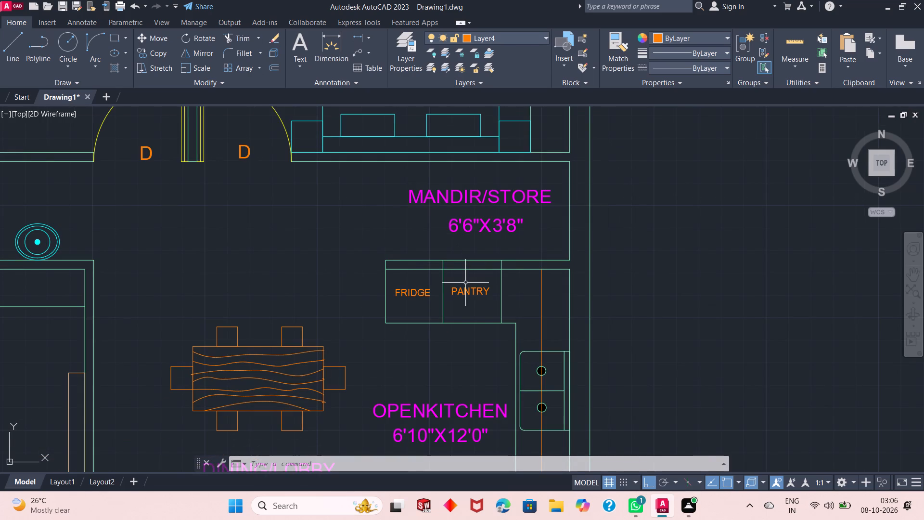
scroll(460, 292, "down", 1)
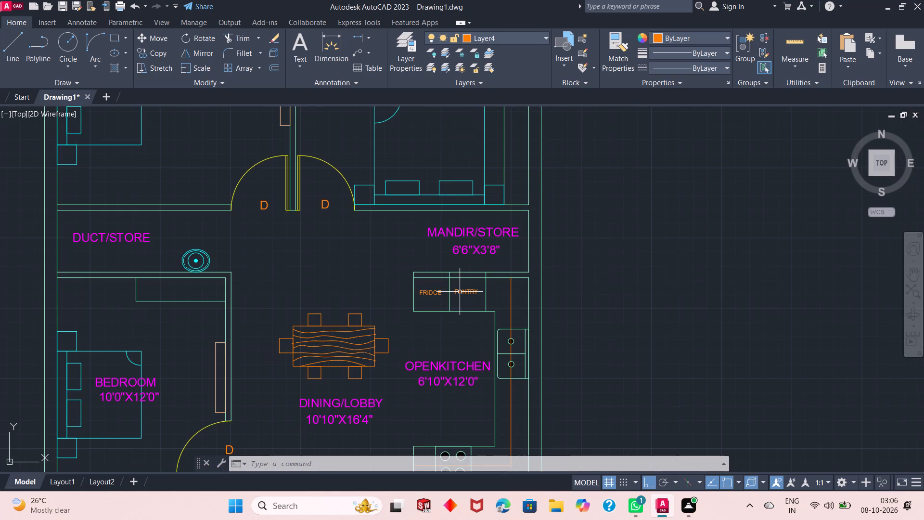
scroll(460, 292, "down", 1)
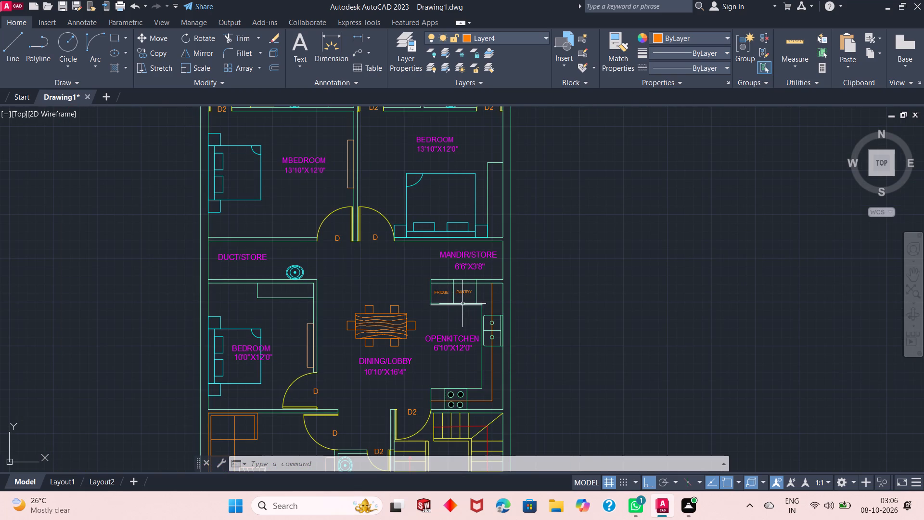
scroll(462, 304, "down", 1)
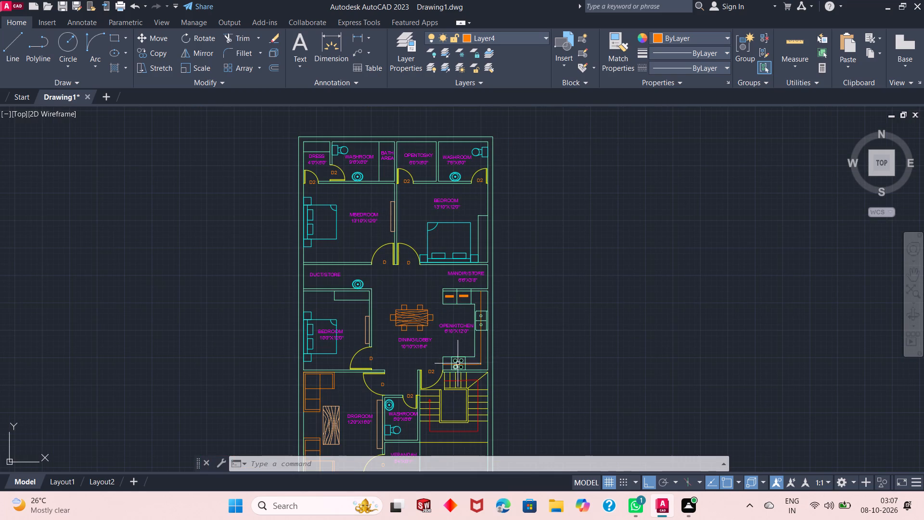
scroll(457, 364, "down", 1)
scroll(454, 386, "up", 5)
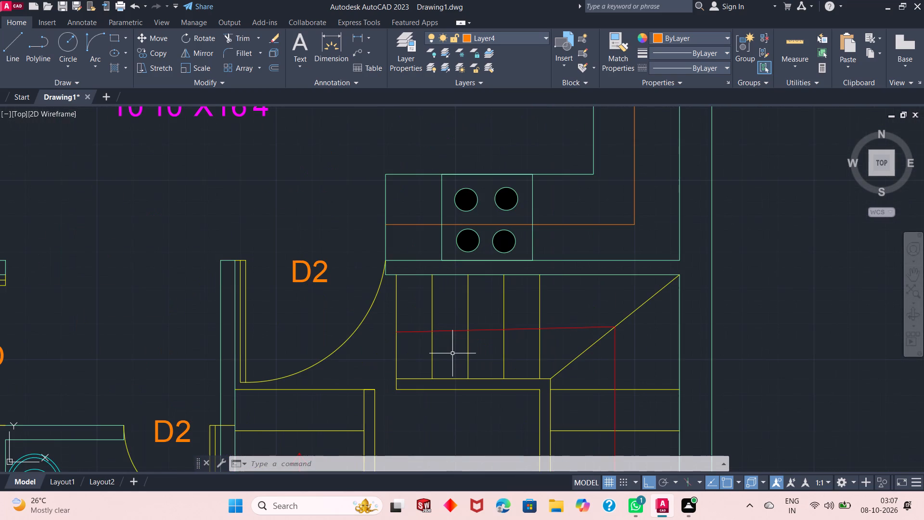
scroll(452, 353, "up", 1)
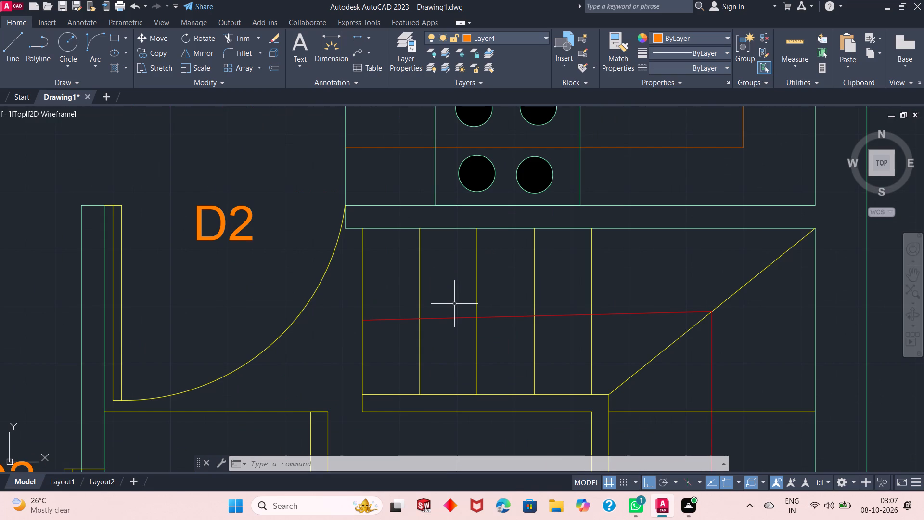
left_click(469, 39)
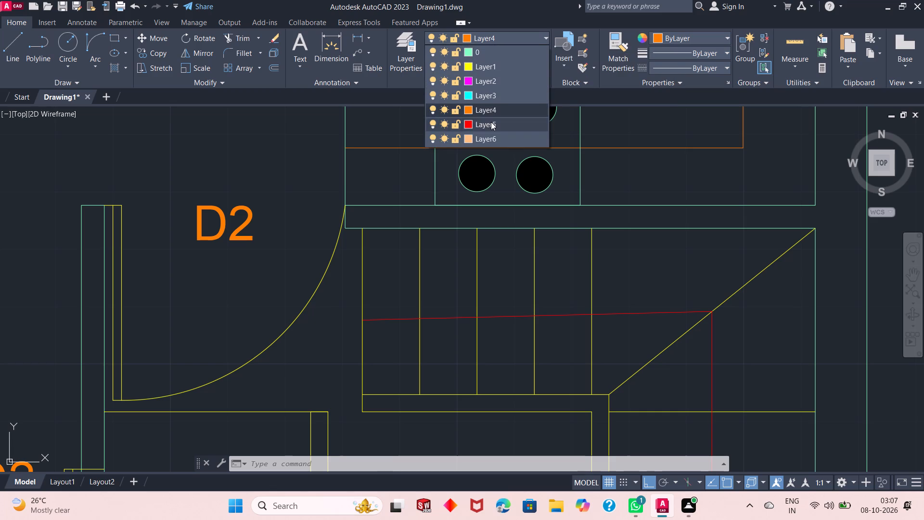
left_click(491, 122)
left_click(353, 40)
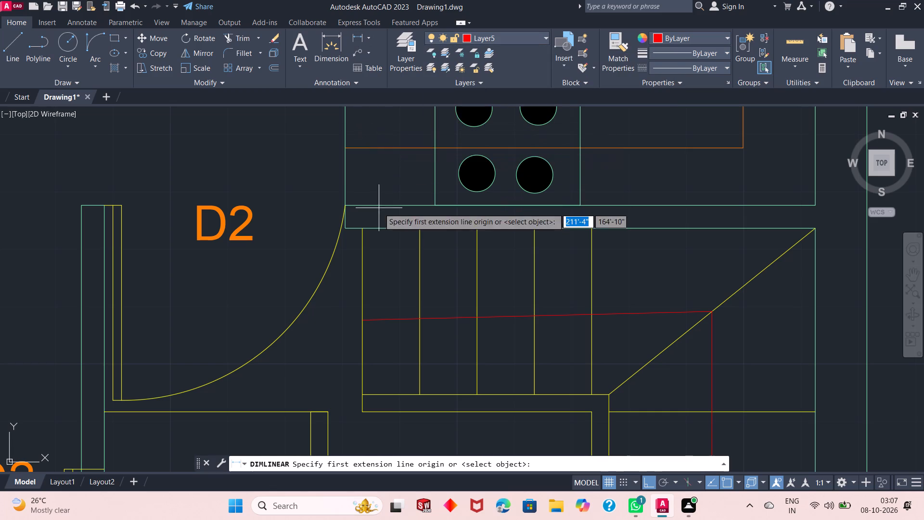
scroll(376, 184, "down", 3)
scroll(387, 296, "up", 2)
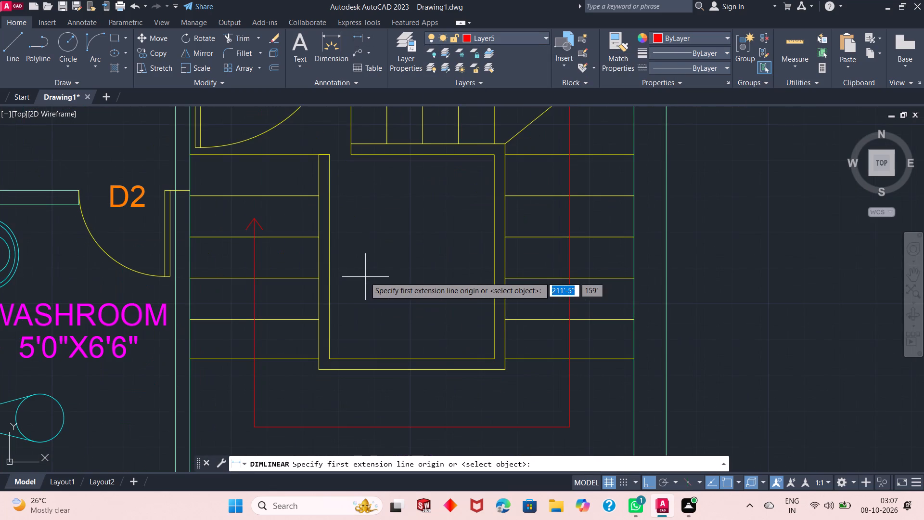
left_click(331, 256)
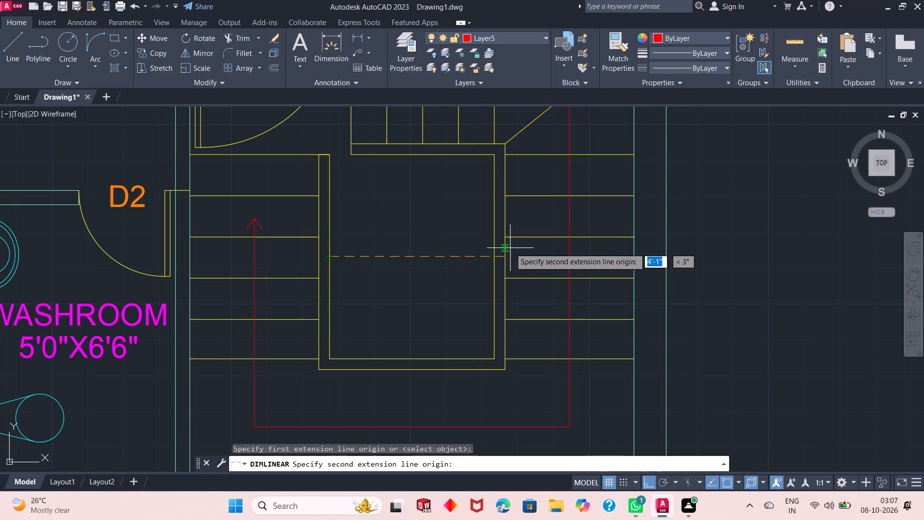
left_click(496, 257)
left_click(470, 221)
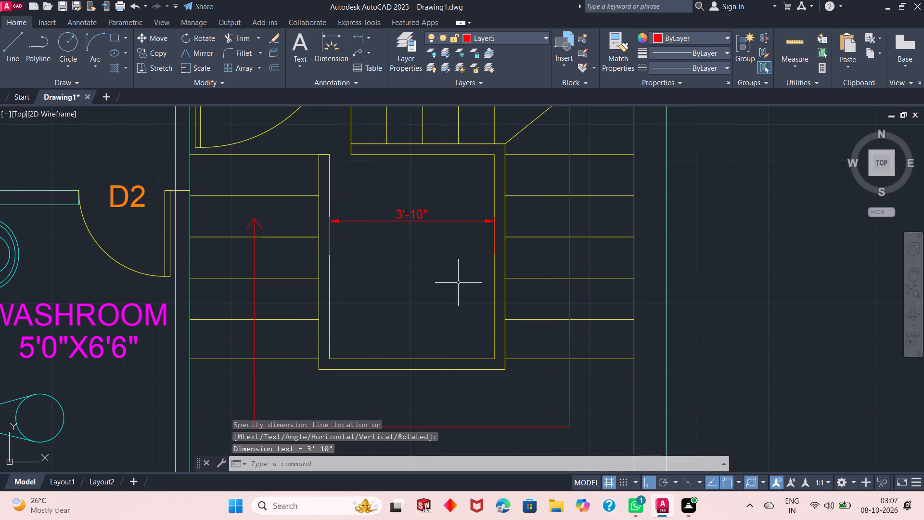
Add a horizontal linear dimension across the washroom-side stair flight, from the wall to the central well's inner edge.
key("space")
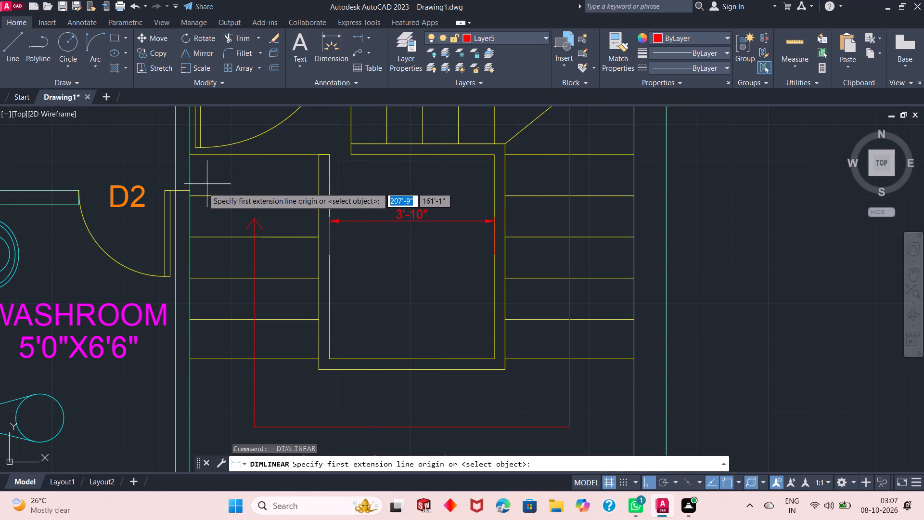
left_click(190, 227)
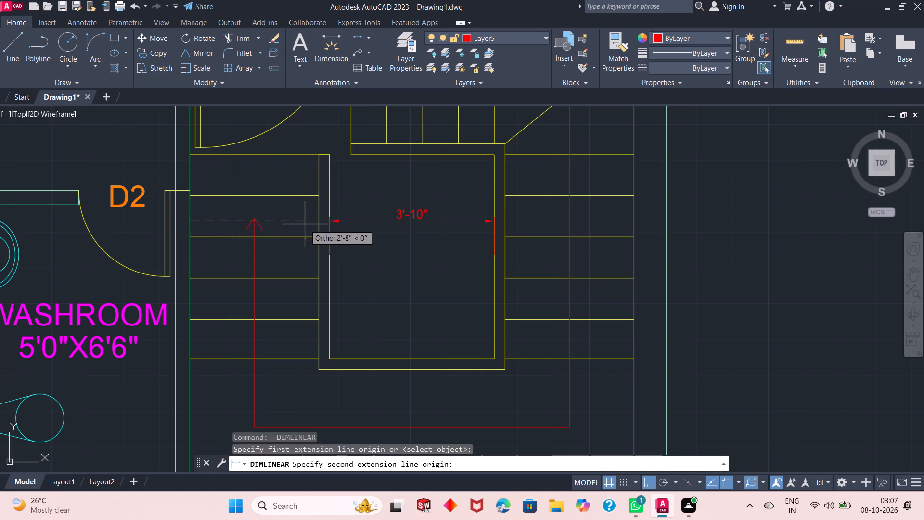
left_click(329, 219)
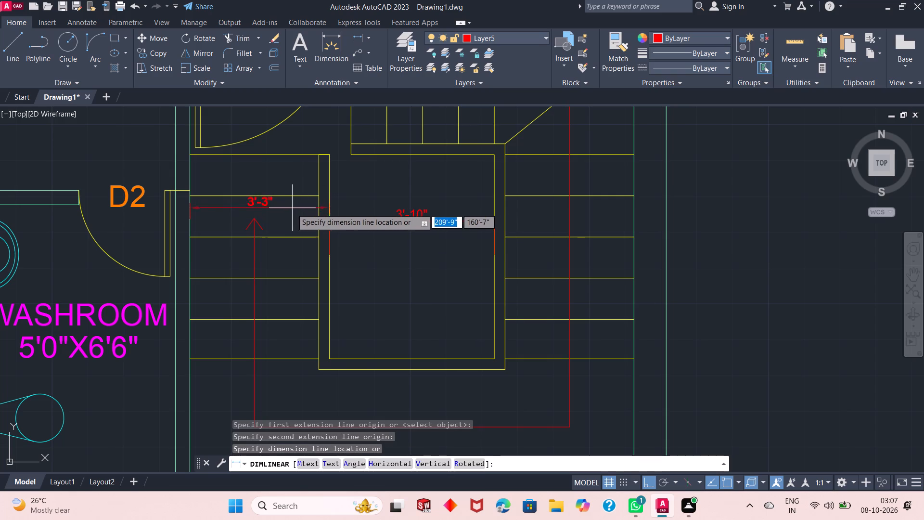
left_click(287, 213)
Add a vertical linear dimension for the landing's depth, from the lowest tread of the washroom-side flight to the landing's lower edge.
key("space")
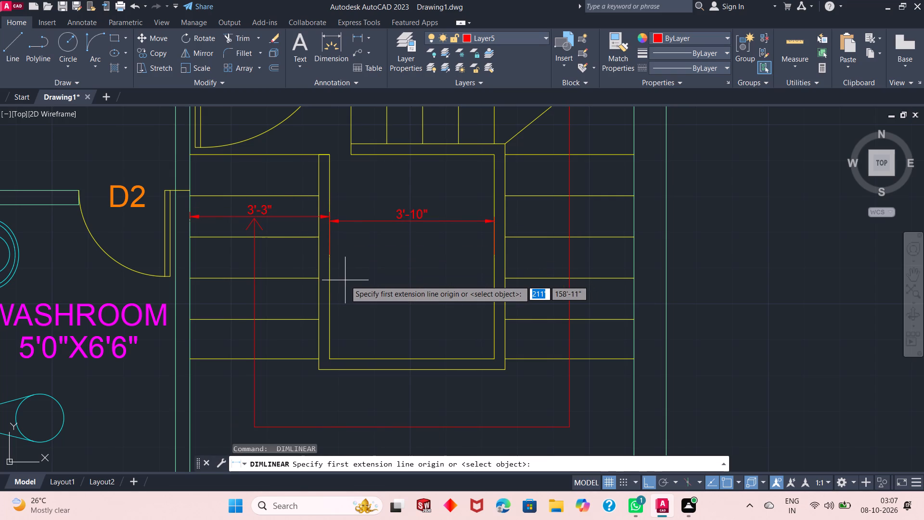
scroll(345, 280, "down", 1)
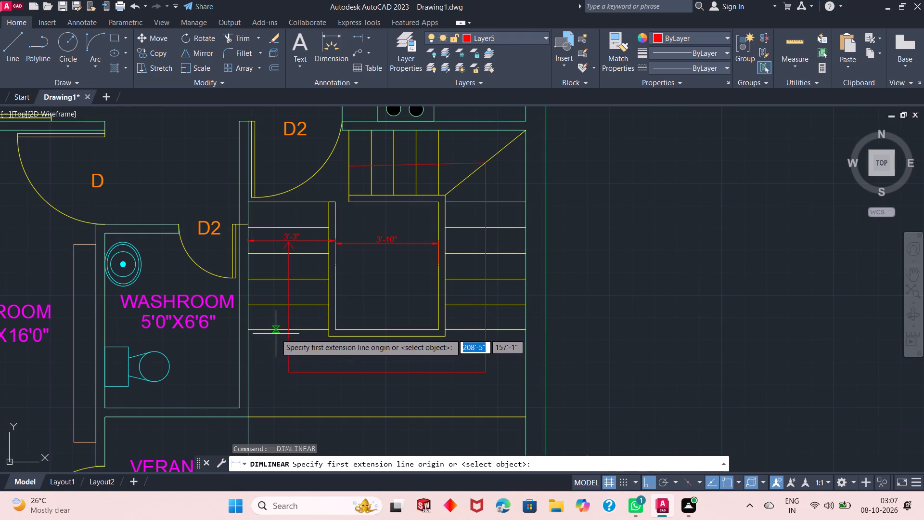
left_click(273, 329)
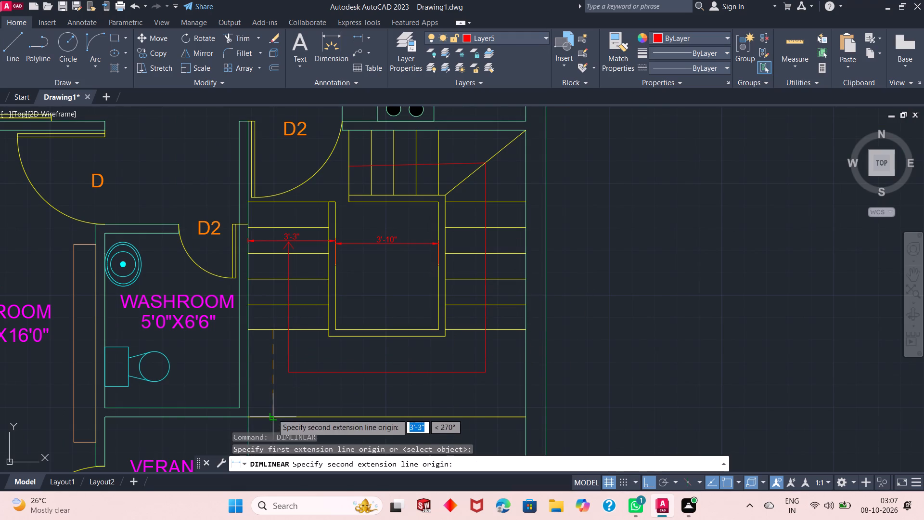
left_click(272, 414)
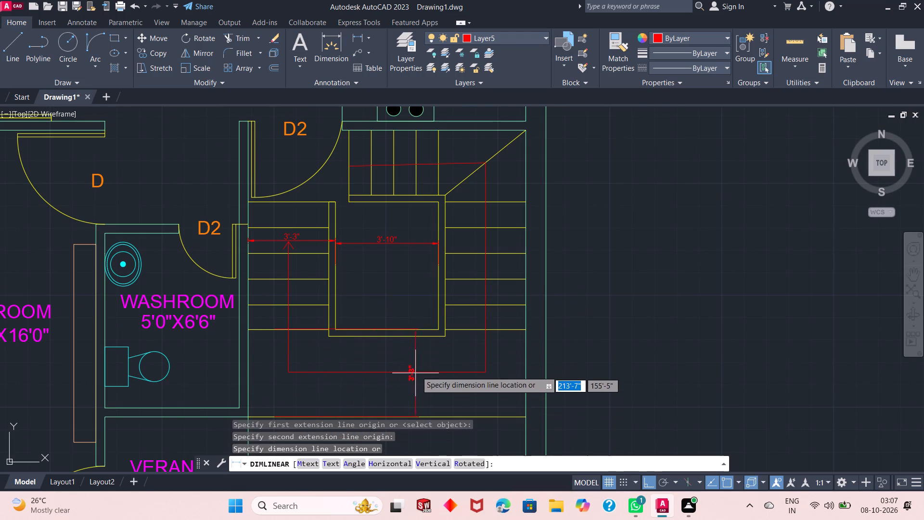
left_click(272, 371)
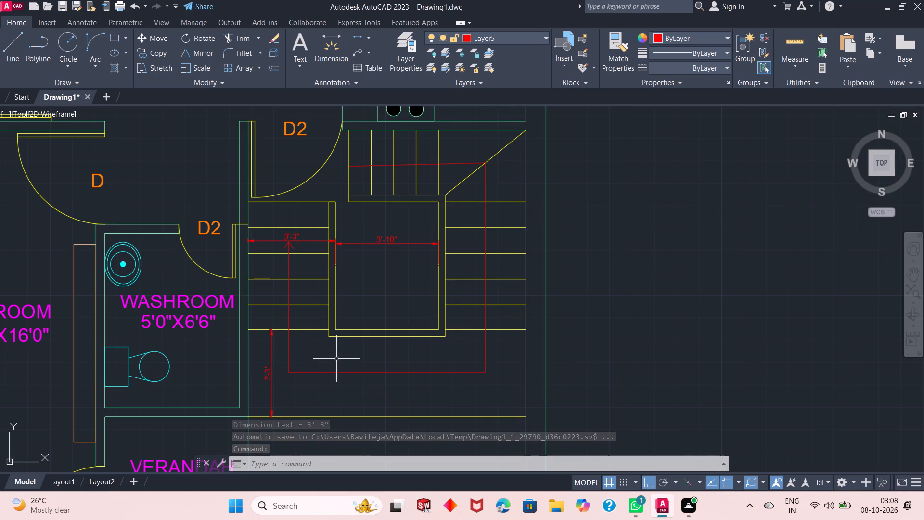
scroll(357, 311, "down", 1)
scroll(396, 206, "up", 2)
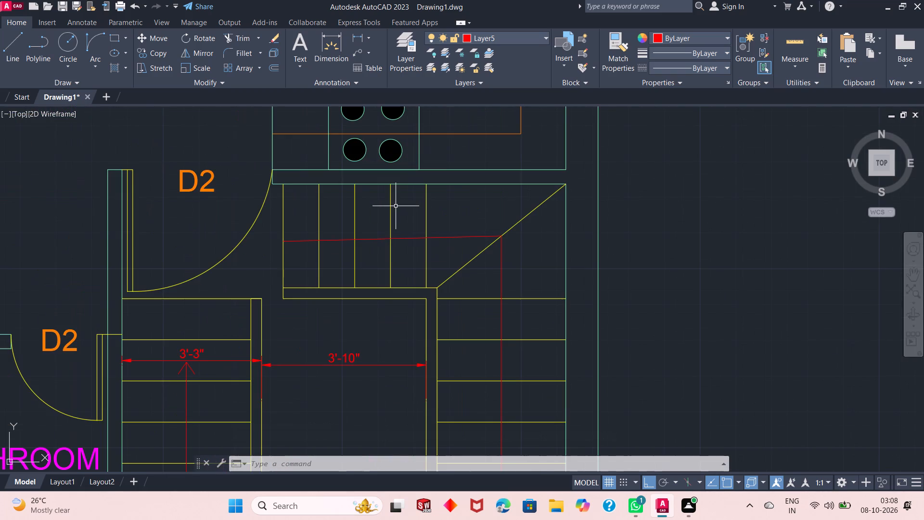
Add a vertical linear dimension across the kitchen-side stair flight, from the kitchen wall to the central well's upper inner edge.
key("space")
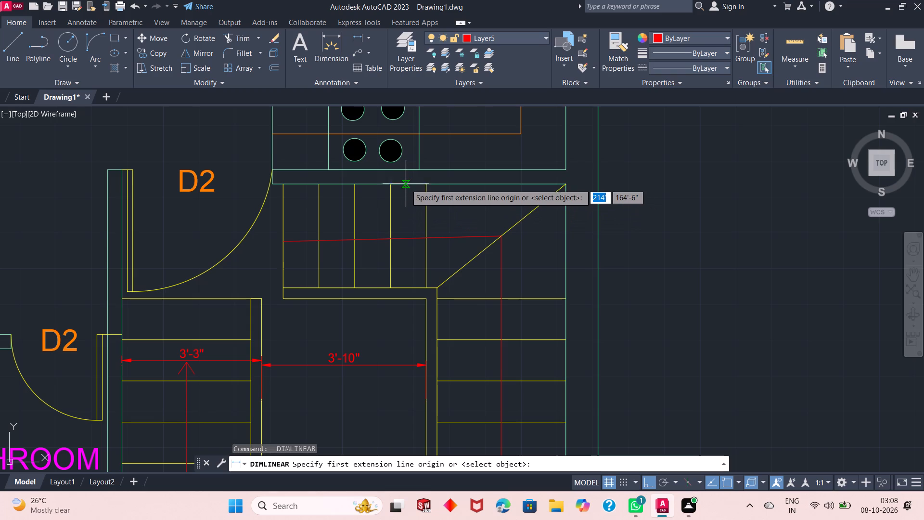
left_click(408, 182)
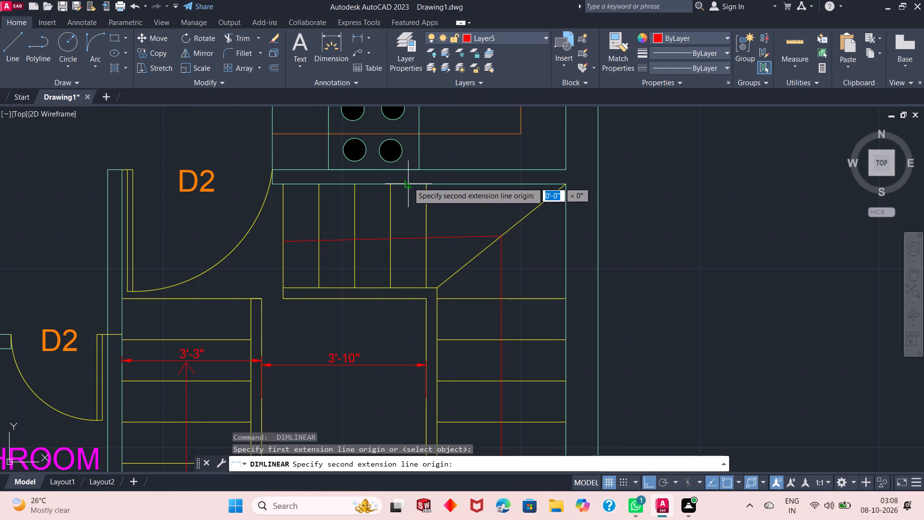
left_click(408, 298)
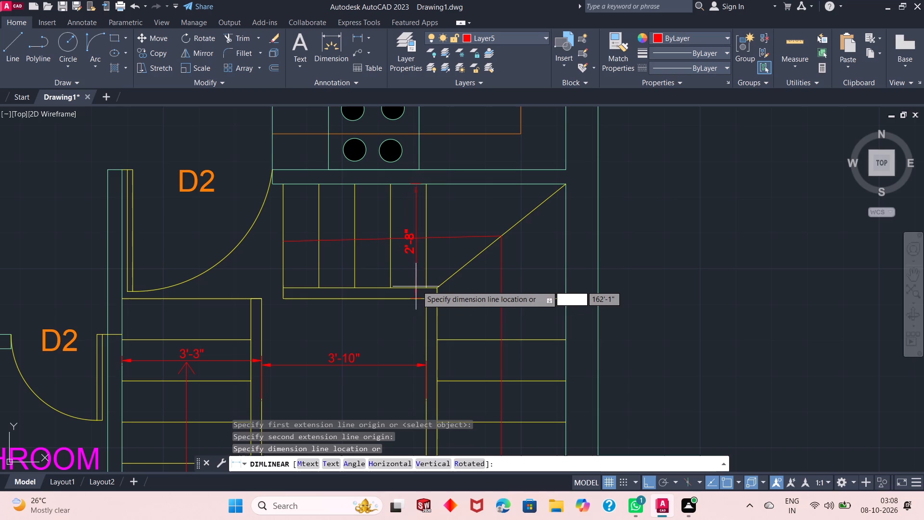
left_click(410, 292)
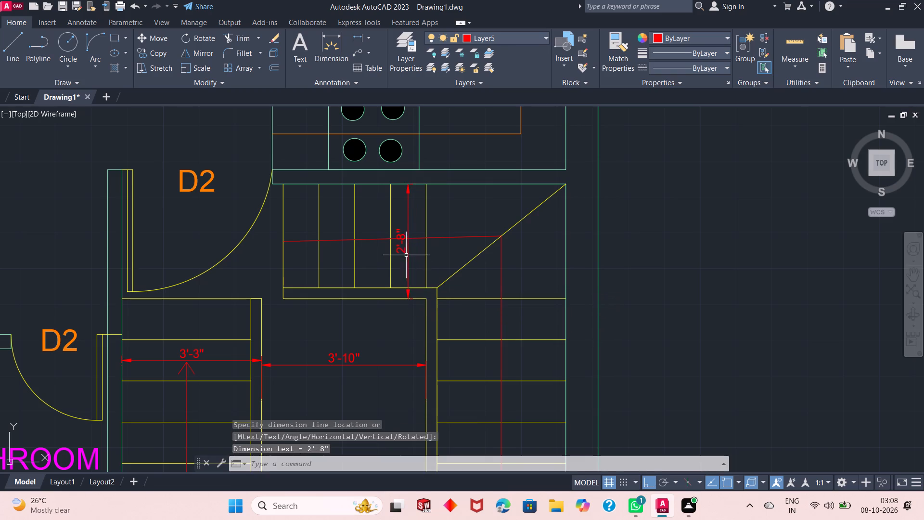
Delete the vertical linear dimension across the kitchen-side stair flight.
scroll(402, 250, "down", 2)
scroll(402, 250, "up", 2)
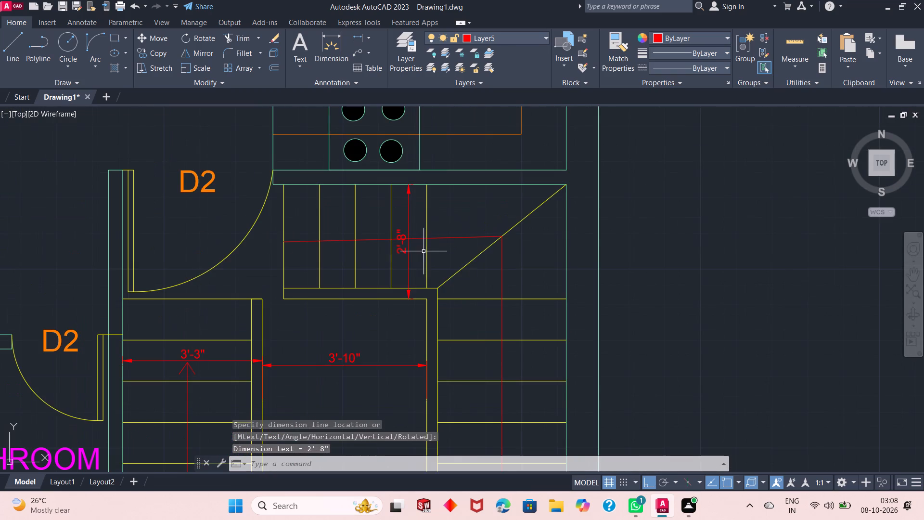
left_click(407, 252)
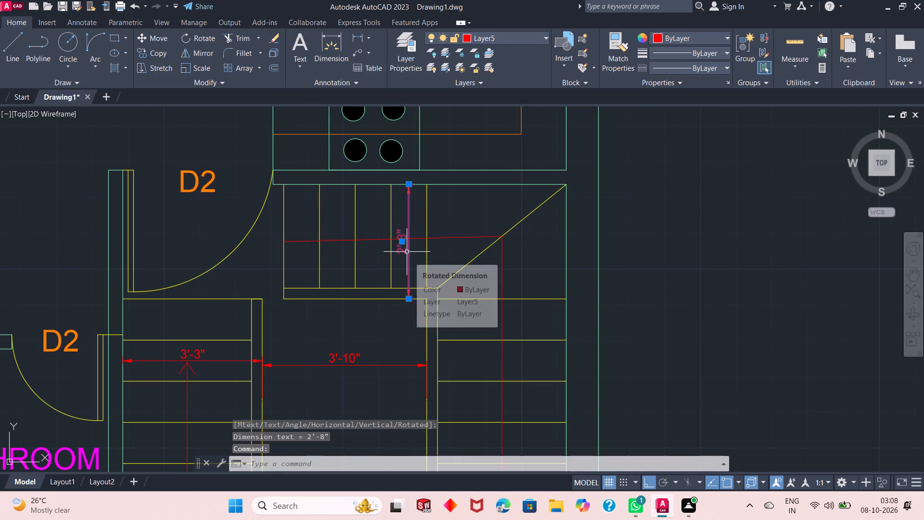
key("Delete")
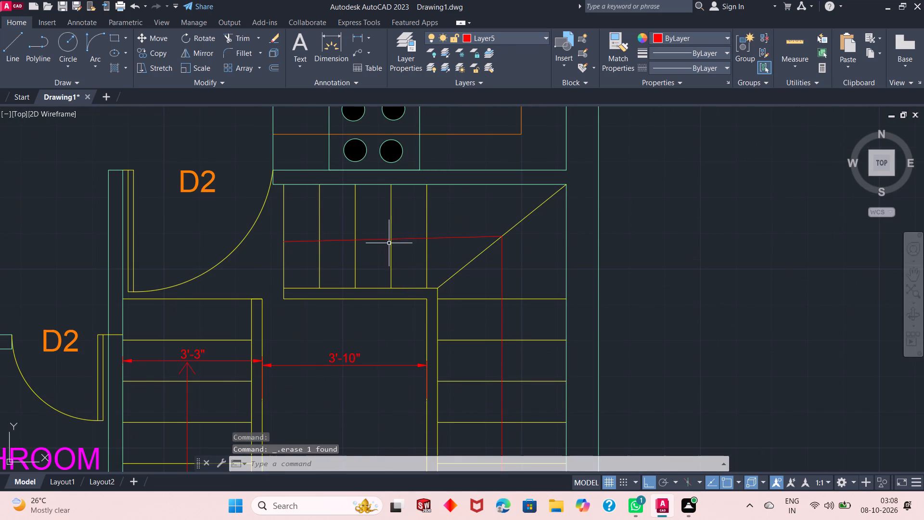
Examine the whole floor plan, from the rear washrooms through the bedrooms and kitchen to the staircase and front setback.
scroll(389, 243, "down", 1)
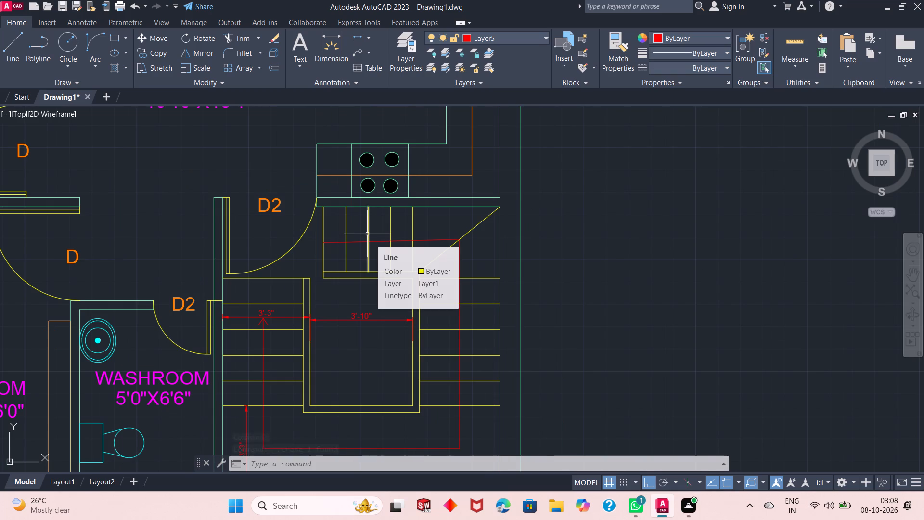
scroll(377, 217, "down", 1)
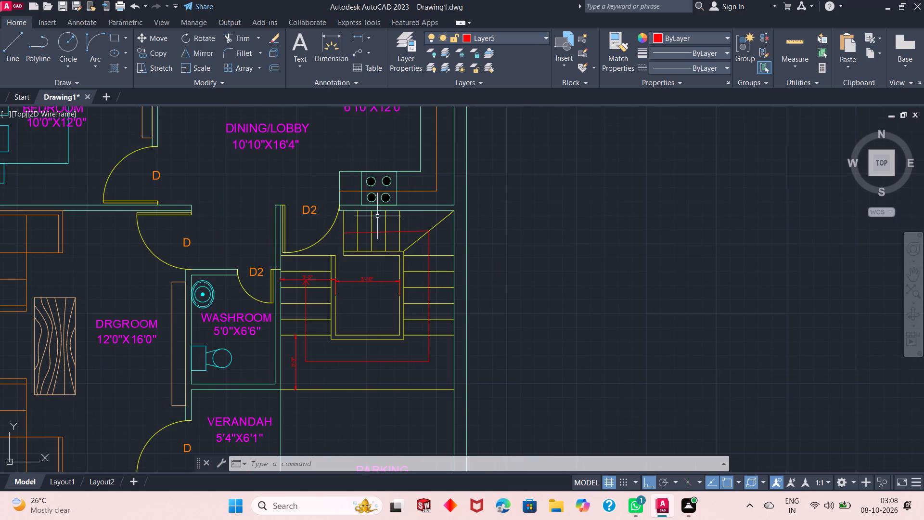
scroll(479, 291, "down", 2)
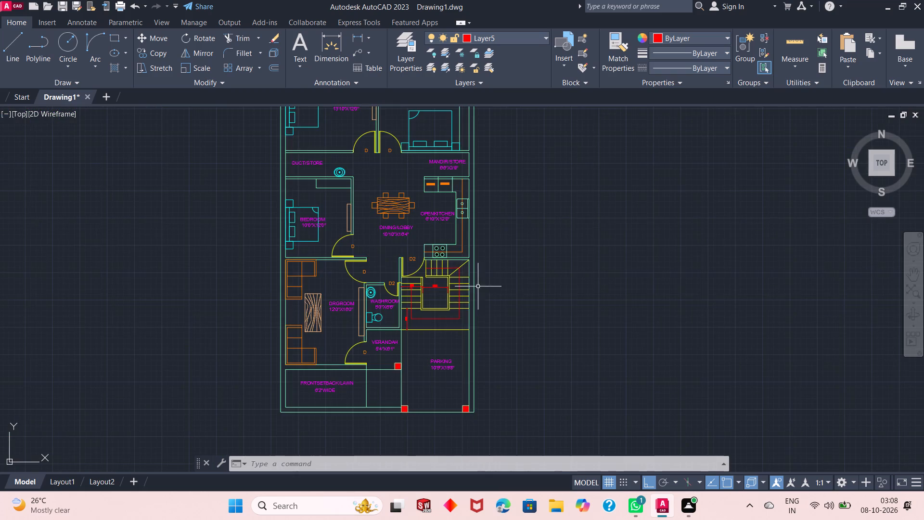
scroll(461, 264, "down", 1)
scroll(416, 264, "down", 1)
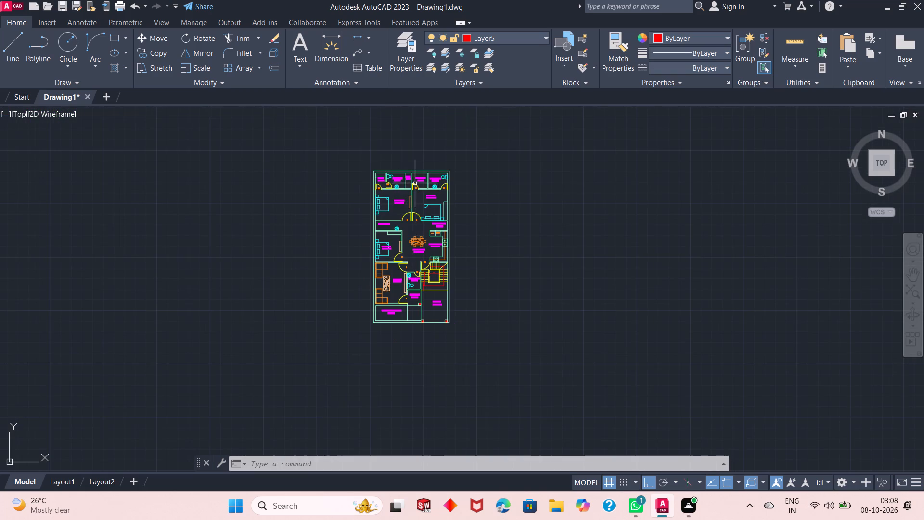
scroll(414, 182, "up", 2)
scroll(322, 143, "up", 4)
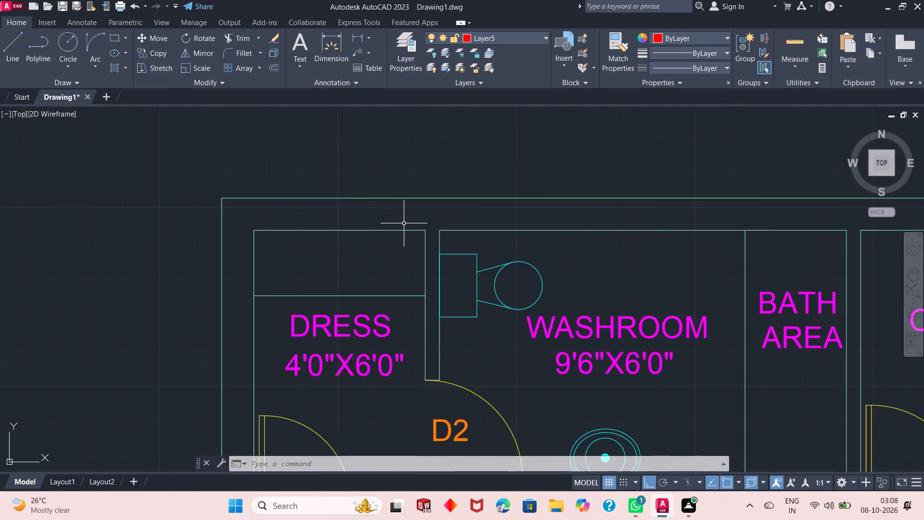
scroll(334, 216, "down", 2)
scroll(405, 251, "up", 1)
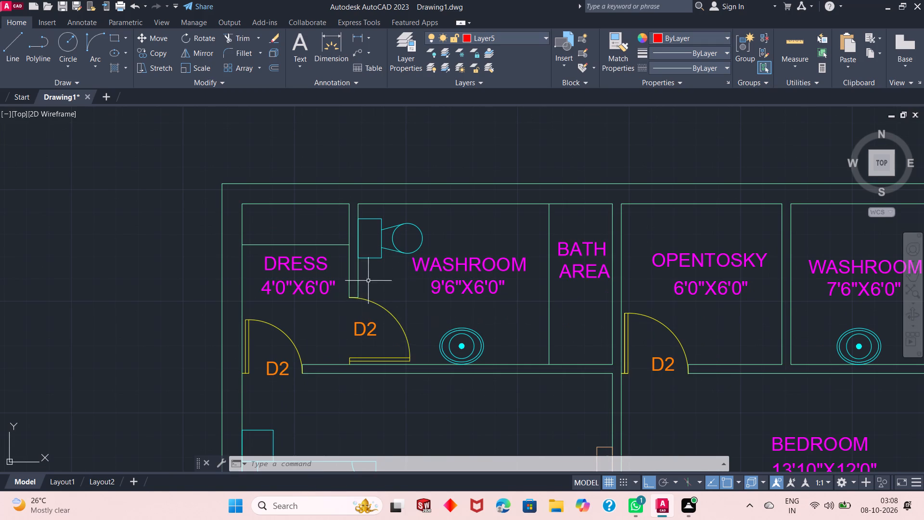
scroll(359, 251, "down", 2)
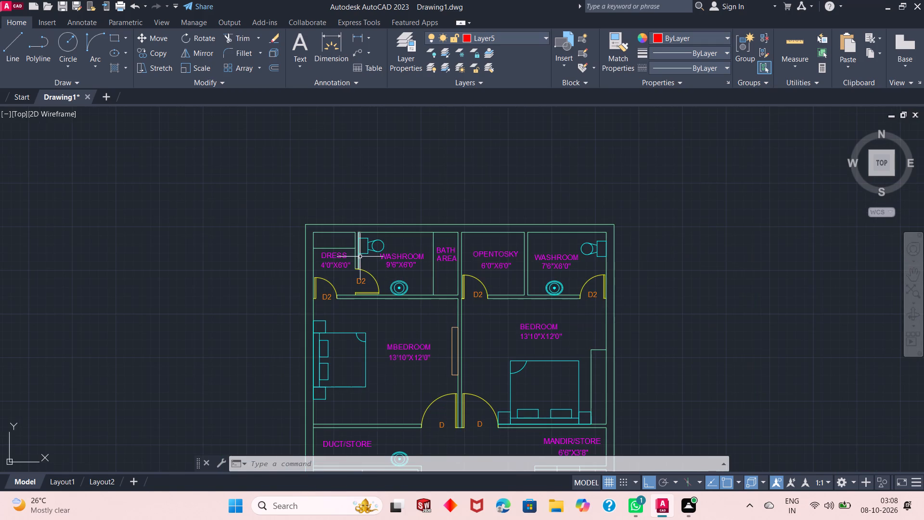
scroll(368, 217, "down", 2)
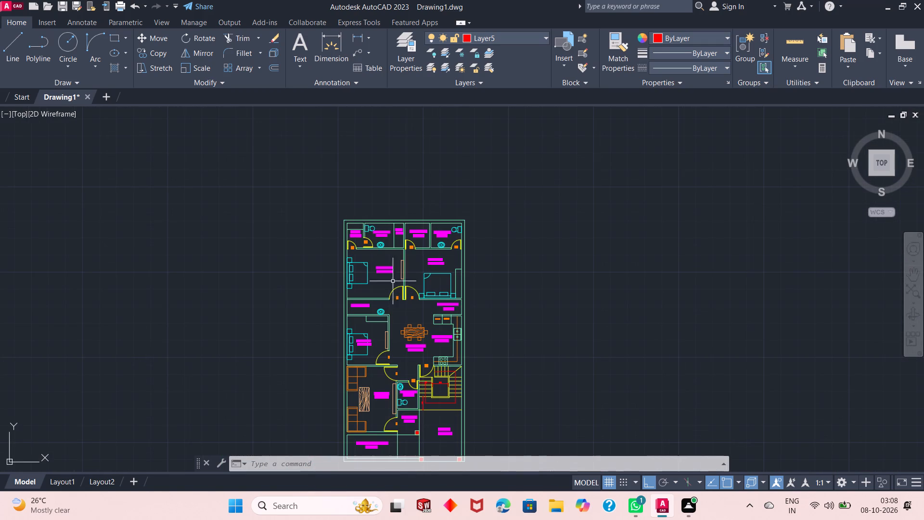
scroll(377, 356, "up", 2)
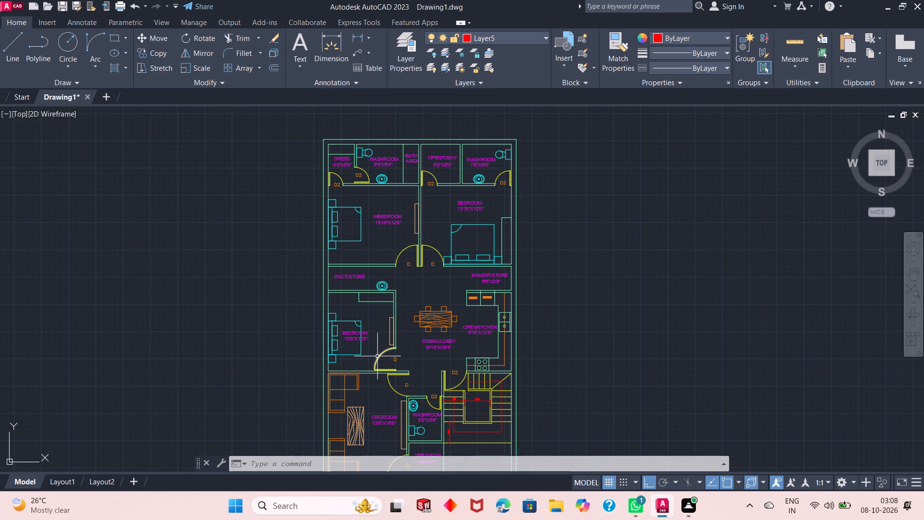
scroll(377, 356, "up", 1)
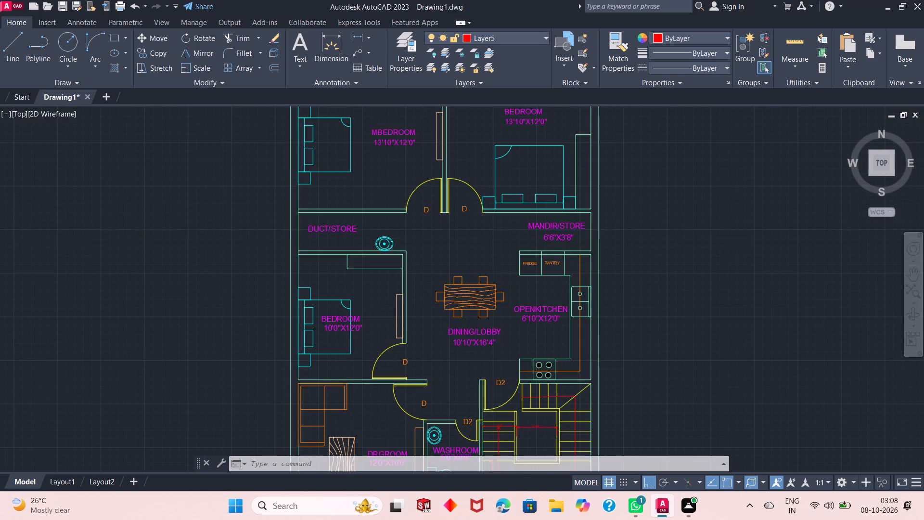
scroll(491, 329, "up", 1)
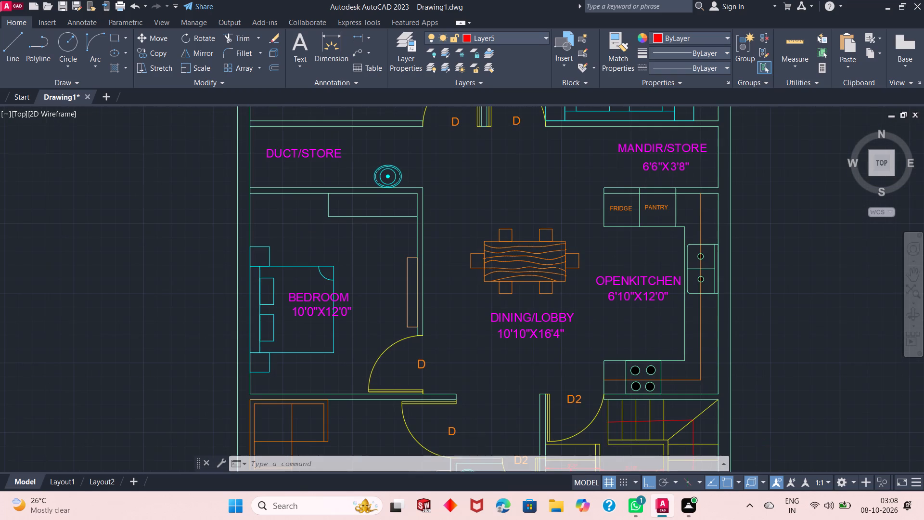
scroll(475, 309, "up", 1)
scroll(463, 284, "down", 5)
scroll(479, 337, "up", 2)
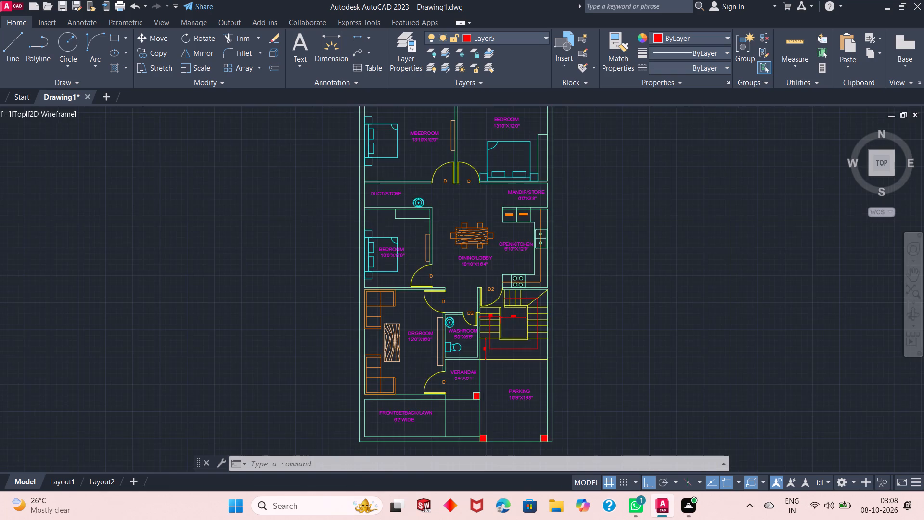
scroll(406, 336, "up", 1)
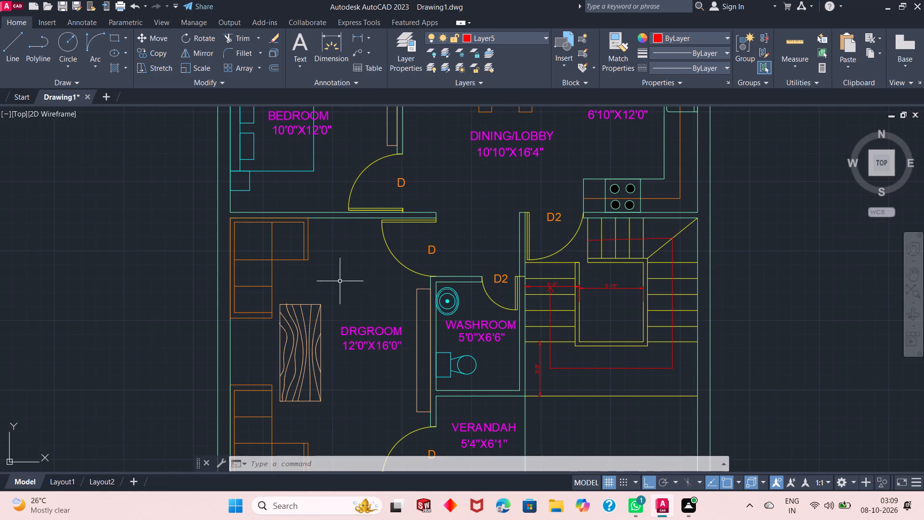
scroll(412, 269, "down", 1)
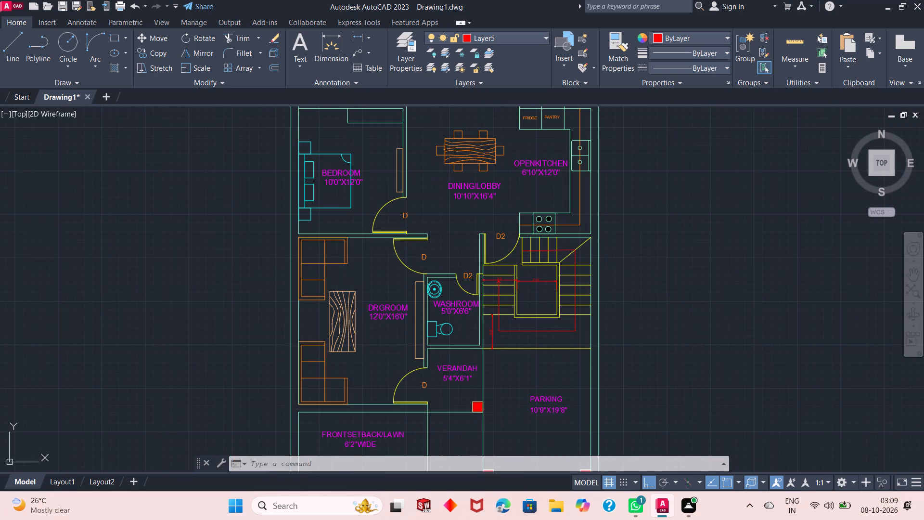
scroll(461, 414, "up", 1)
scroll(454, 390, "down", 3)
scroll(454, 390, "up", 1)
scroll(451, 329, "down", 1)
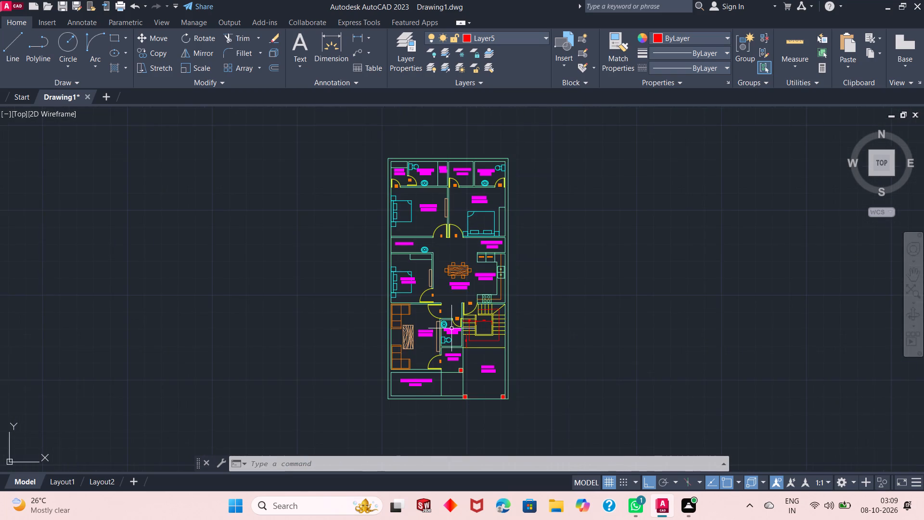
scroll(465, 258, "up", 1)
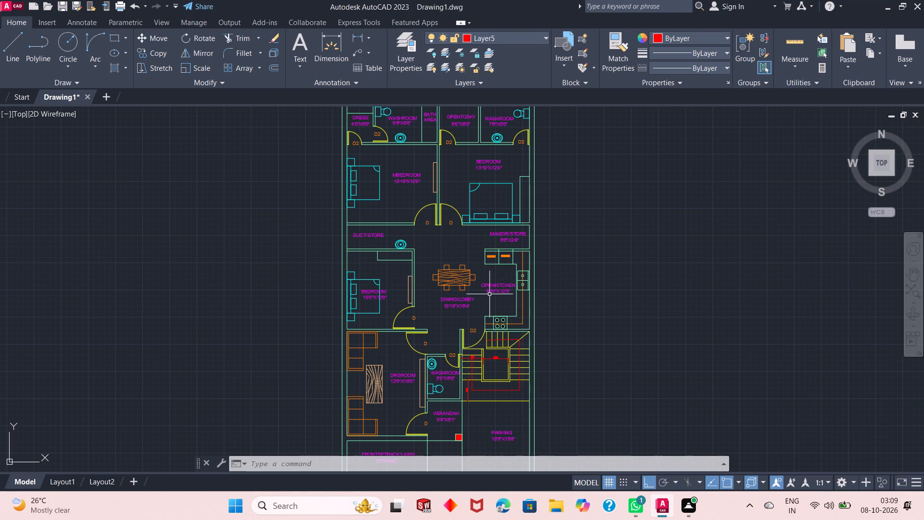
scroll(393, 284, "down", 1)
Add an overall vertical linear dimension along the house's west outer wall, corner to corner, with the dimension line well outside the plan.
left_click(363, 34)
left_click(359, 170)
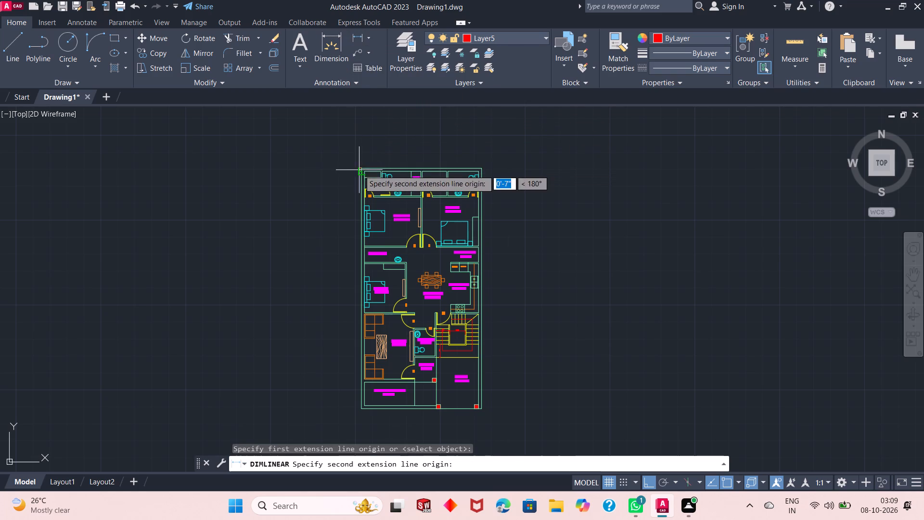
left_click(365, 410)
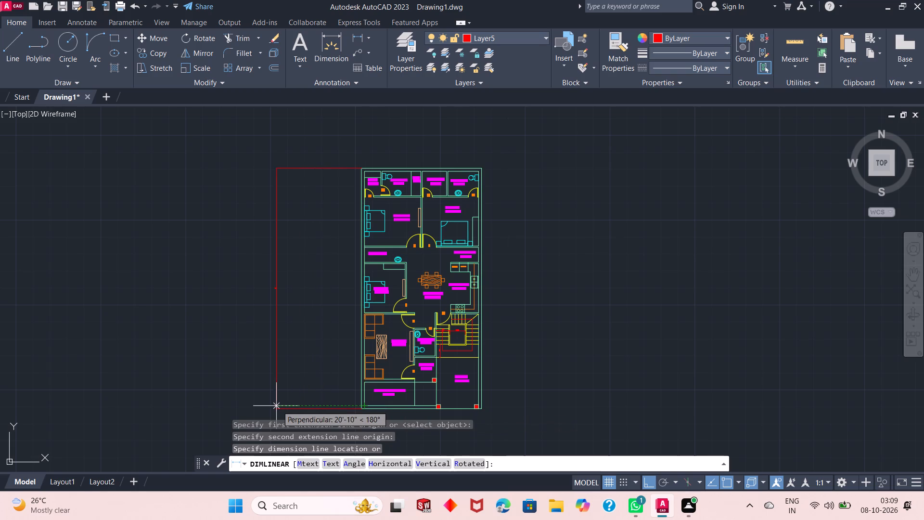
left_click(292, 407)
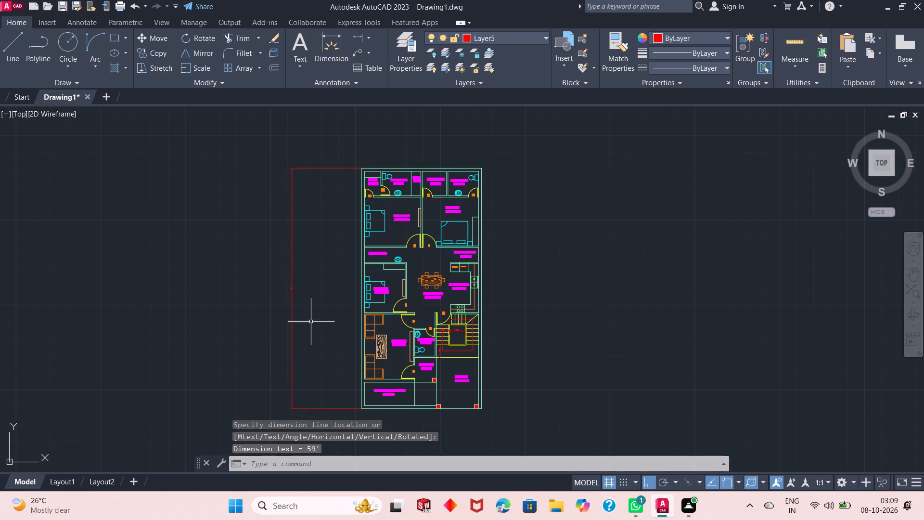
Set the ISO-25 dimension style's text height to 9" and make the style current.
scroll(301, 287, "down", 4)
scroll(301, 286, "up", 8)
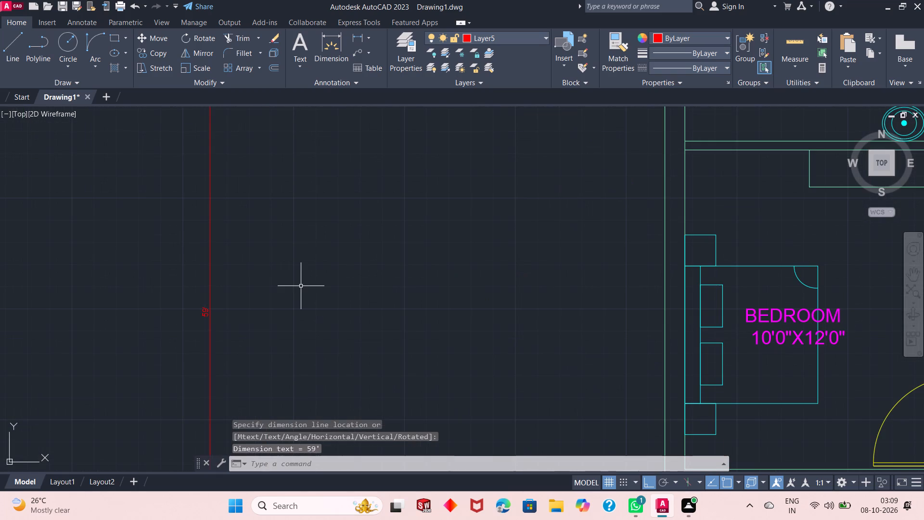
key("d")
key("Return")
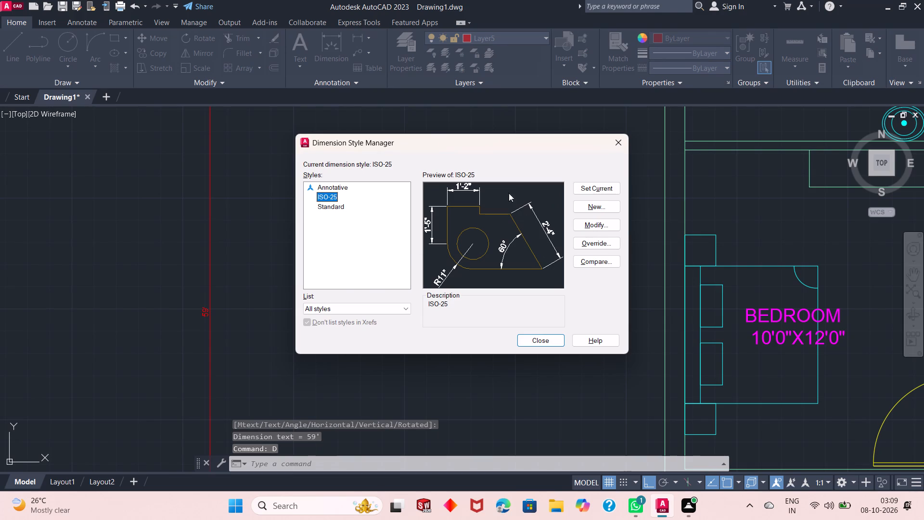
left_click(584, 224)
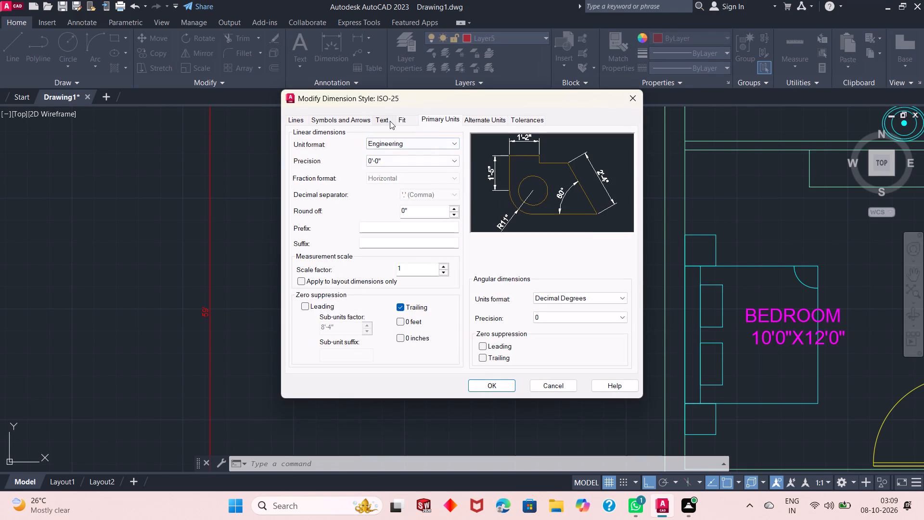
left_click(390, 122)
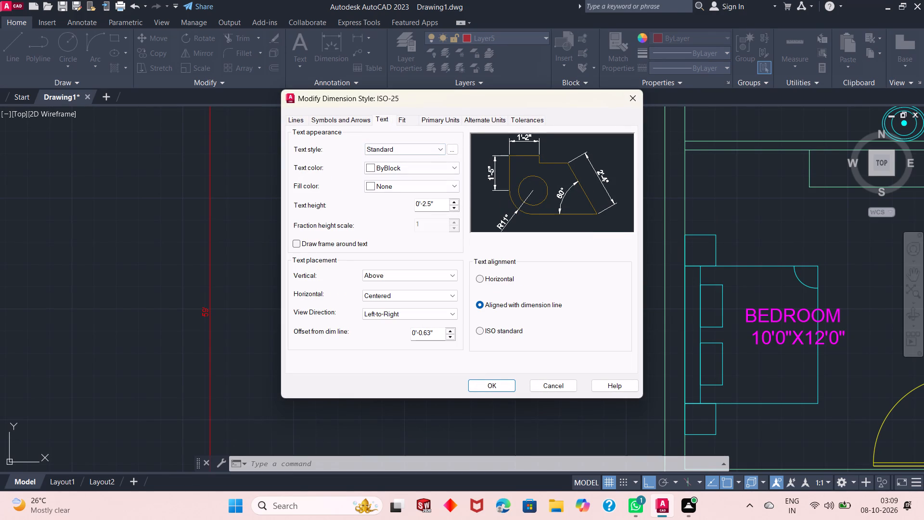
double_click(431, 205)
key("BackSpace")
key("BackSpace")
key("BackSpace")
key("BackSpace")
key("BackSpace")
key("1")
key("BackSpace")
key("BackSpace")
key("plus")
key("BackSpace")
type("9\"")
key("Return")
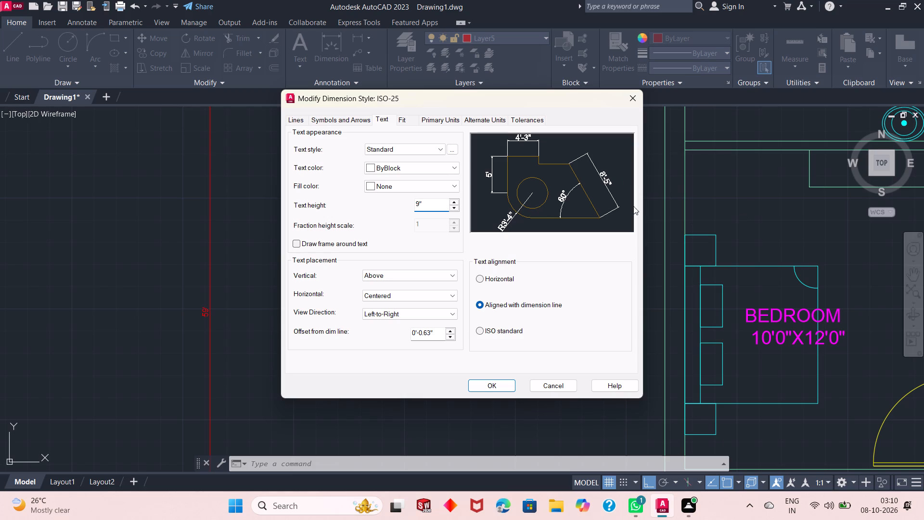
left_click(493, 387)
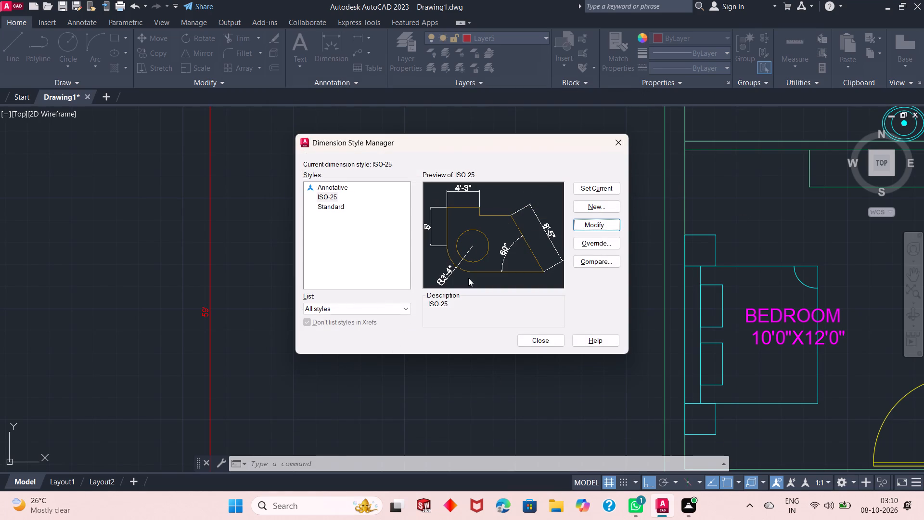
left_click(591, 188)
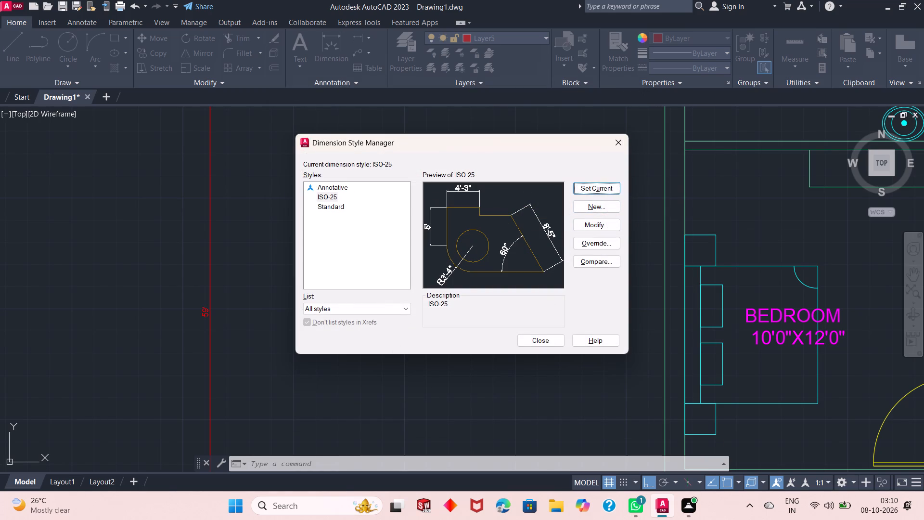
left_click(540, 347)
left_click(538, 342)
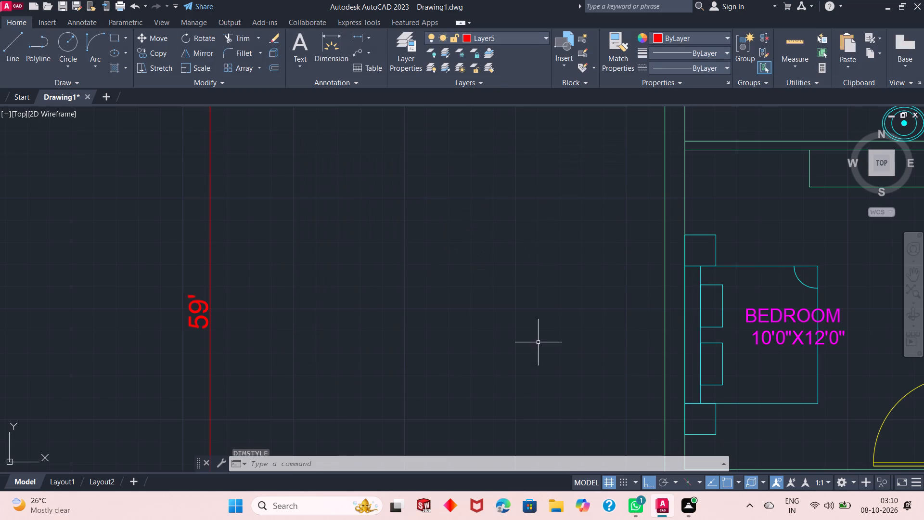
Set the ISO-25 dimension style's text height to 1'-6" and make the style current.
scroll(367, 287, "down", 4)
scroll(369, 286, "up", 1)
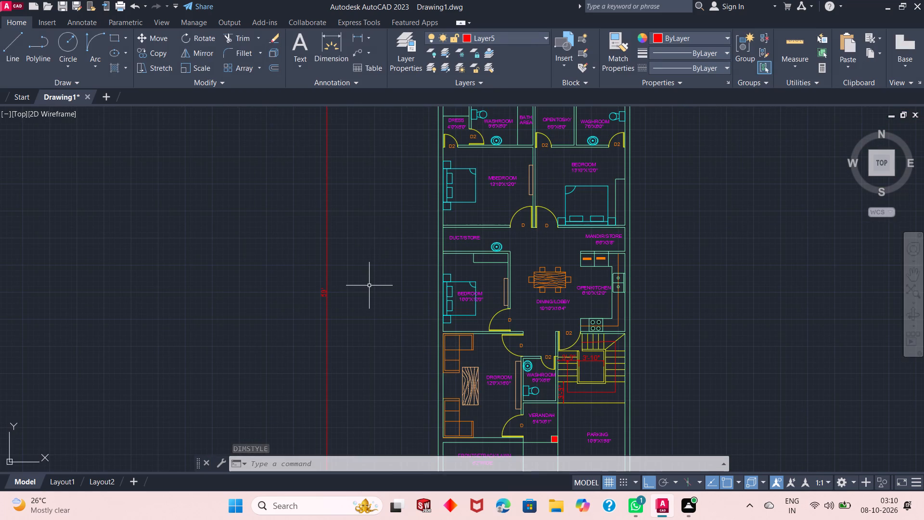
key("space")
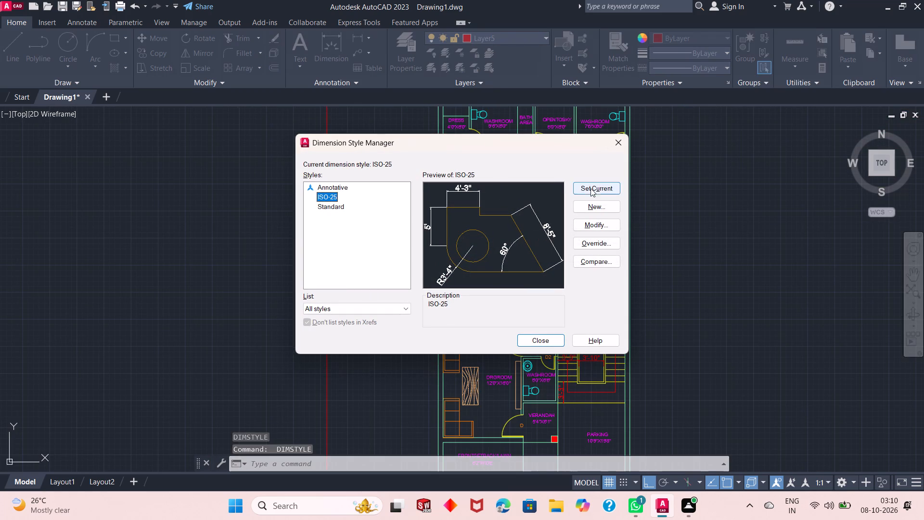
left_click(594, 226)
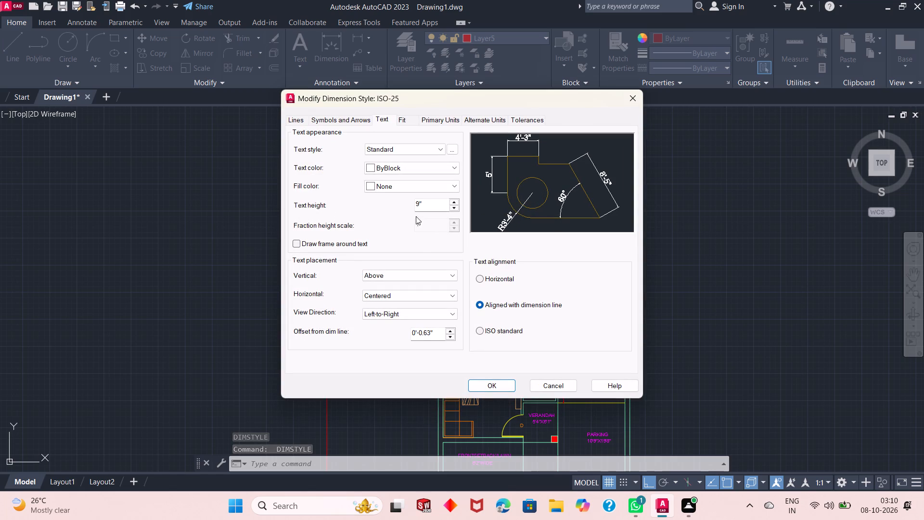
left_click(429, 205)
key("BackSpace")
key("BackSpace")
key("BackSpace")
key("BackSpace")
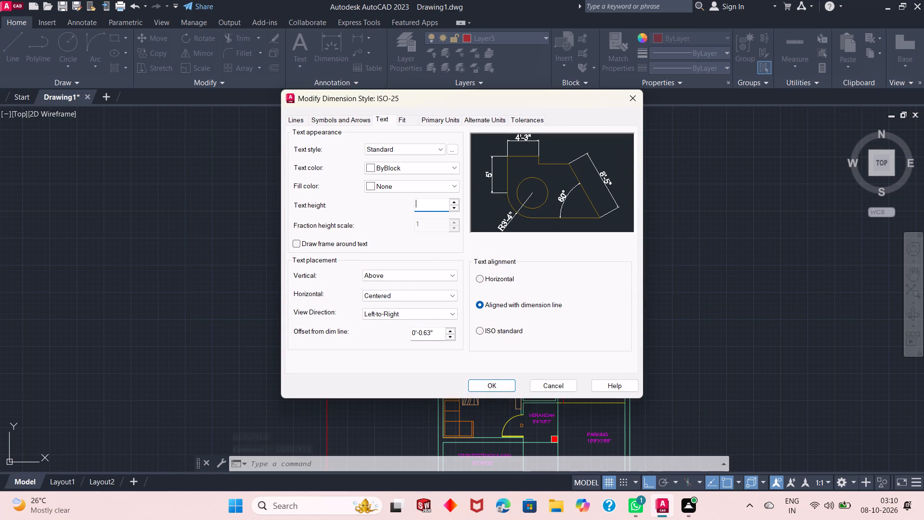
type("1'6\"")
key("Return")
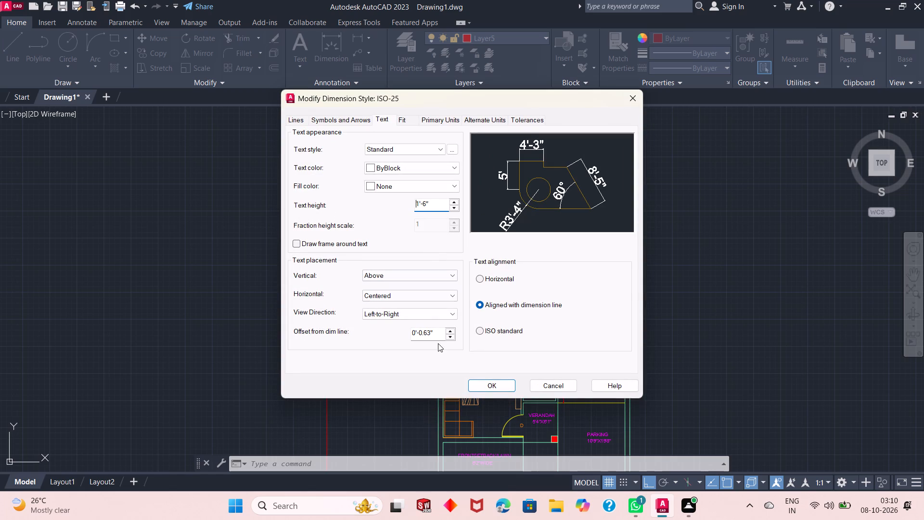
left_click(477, 383)
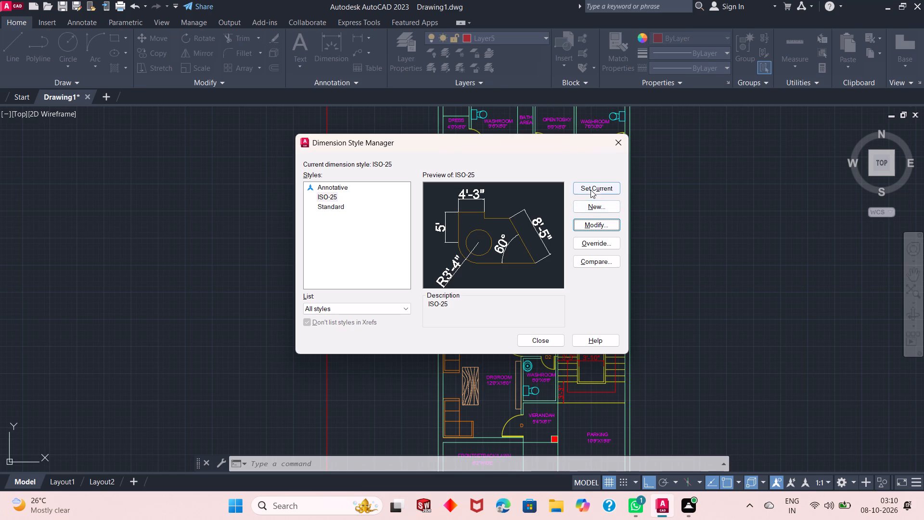
left_click(590, 188)
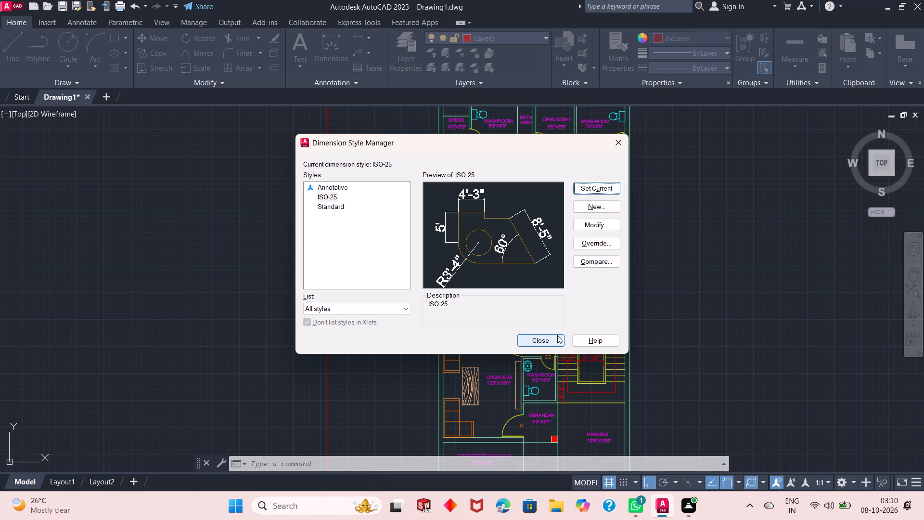
left_click(556, 336)
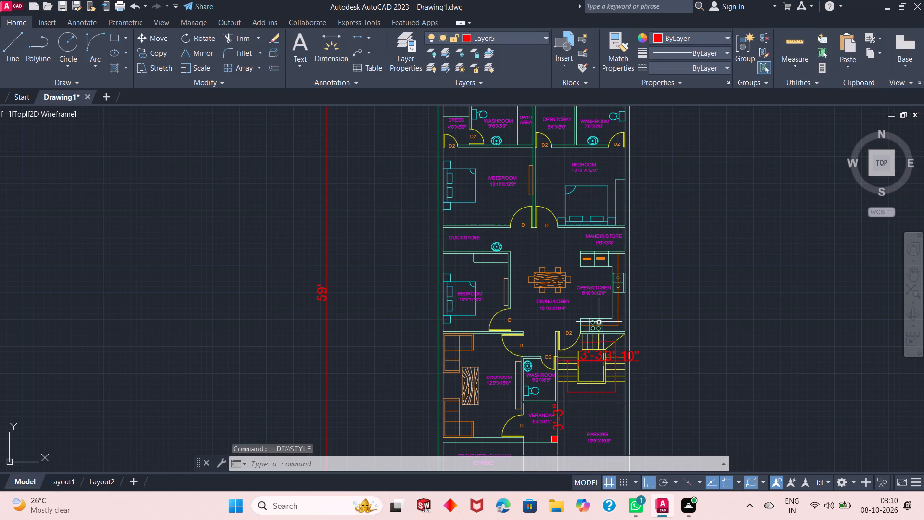
Add an overall horizontal linear dimension along the house's north outer wall, corner to corner, with the dimension line outside the plan.
scroll(485, 308, "down", 2)
scroll(531, 286, "up", 1)
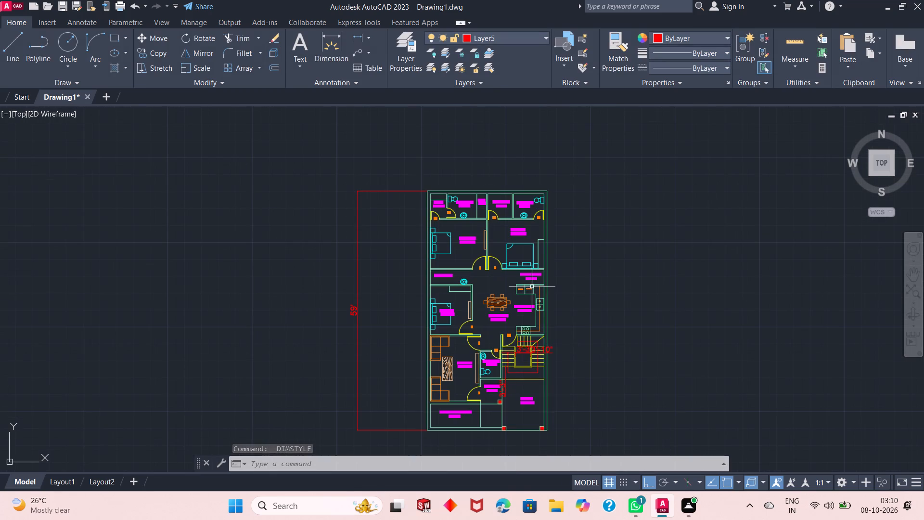
left_click(354, 37)
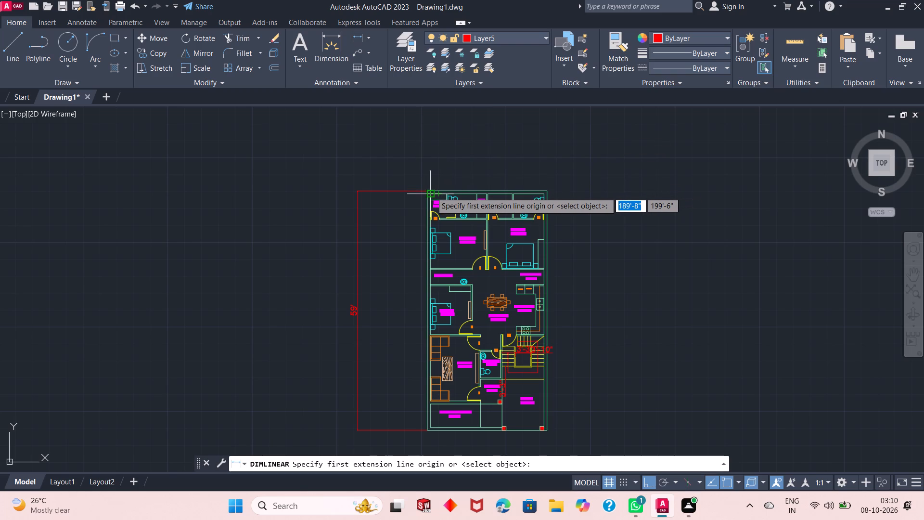
scroll(431, 194, "up", 2)
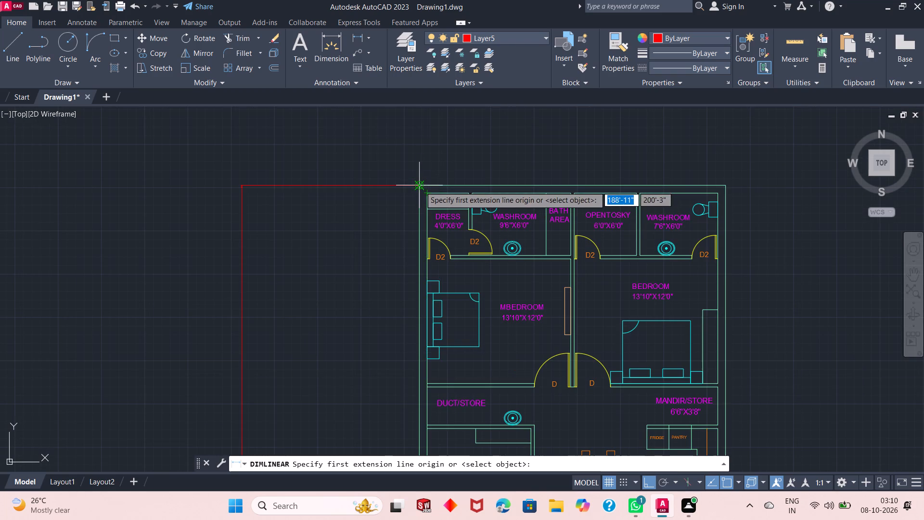
left_click(420, 186)
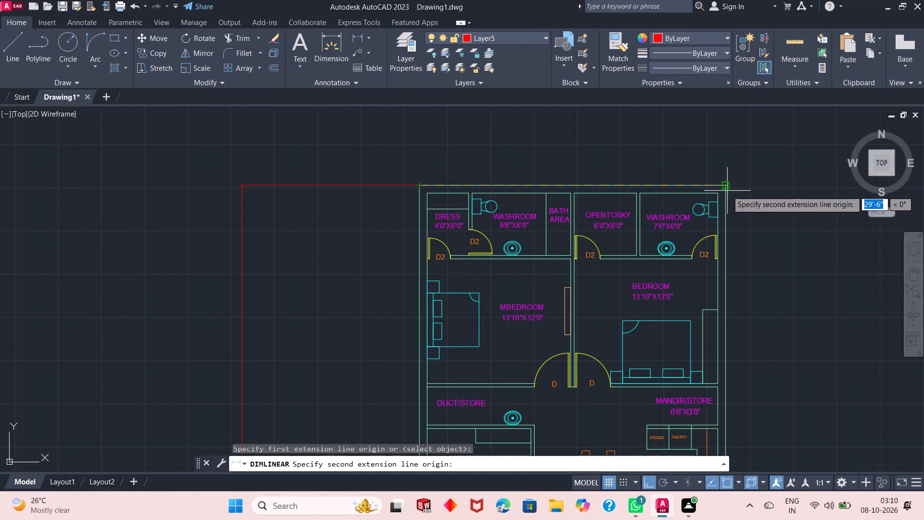
left_click(725, 185)
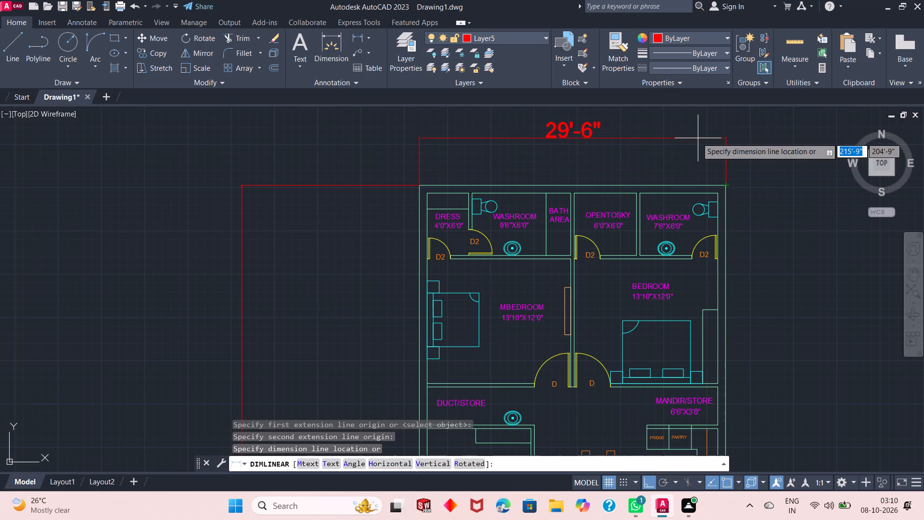
left_click(694, 130)
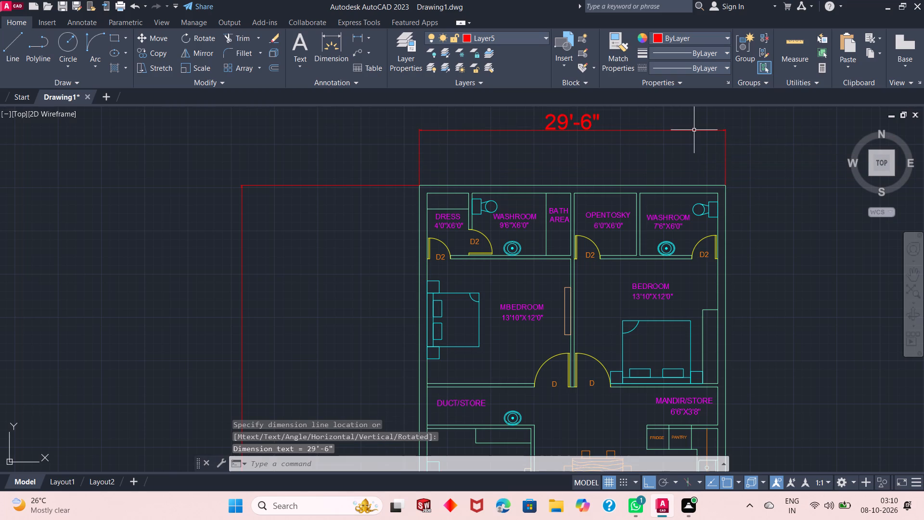
key("Escape")
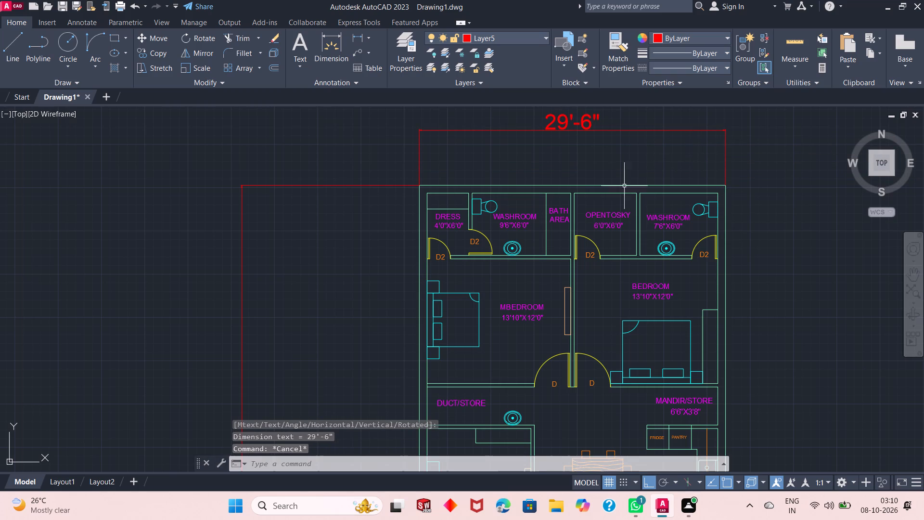
Make Layer6 the current layer.
scroll(495, 200, "down", 2)
scroll(514, 255, "up", 2)
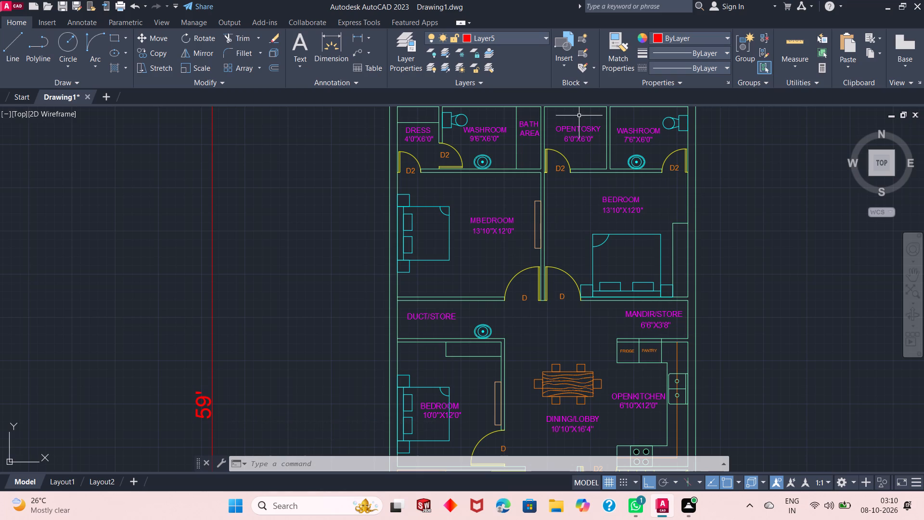
left_click(524, 41)
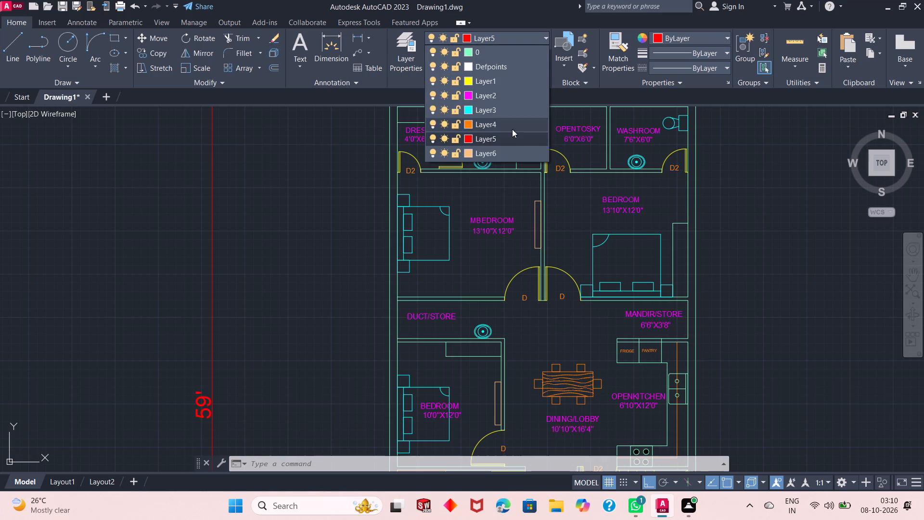
left_click(509, 154)
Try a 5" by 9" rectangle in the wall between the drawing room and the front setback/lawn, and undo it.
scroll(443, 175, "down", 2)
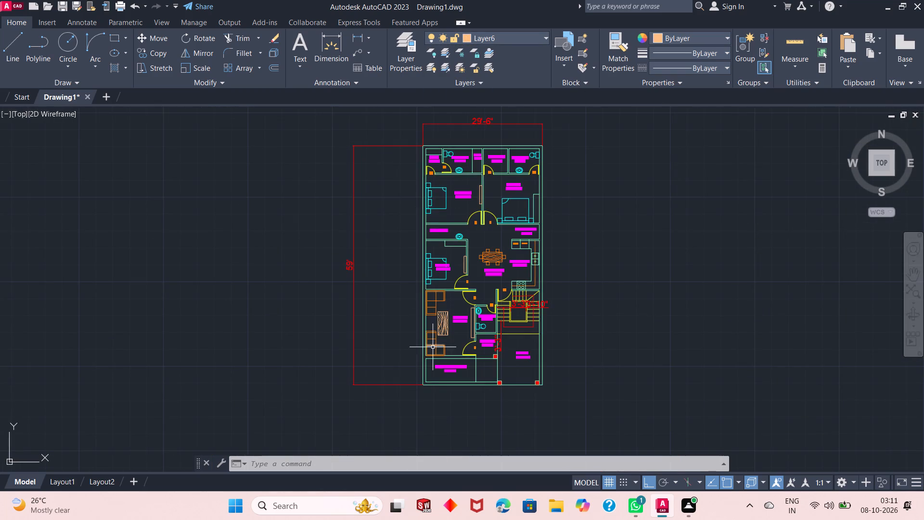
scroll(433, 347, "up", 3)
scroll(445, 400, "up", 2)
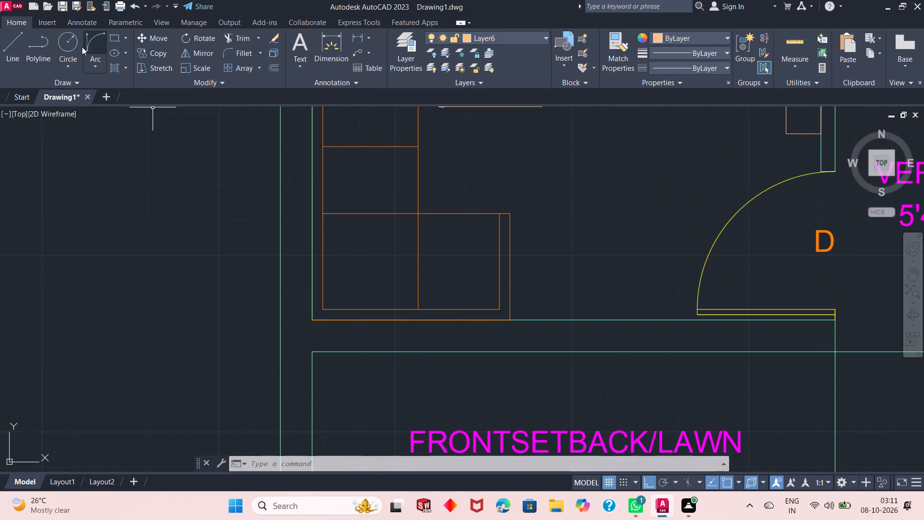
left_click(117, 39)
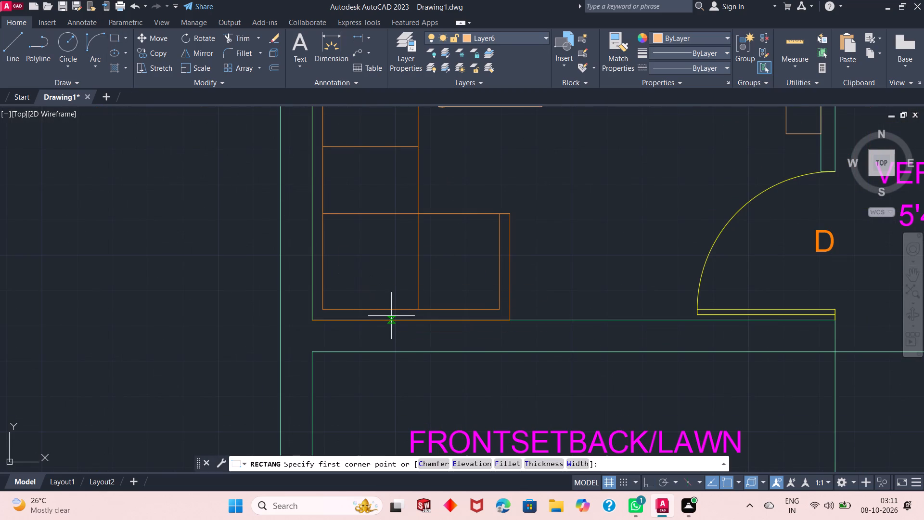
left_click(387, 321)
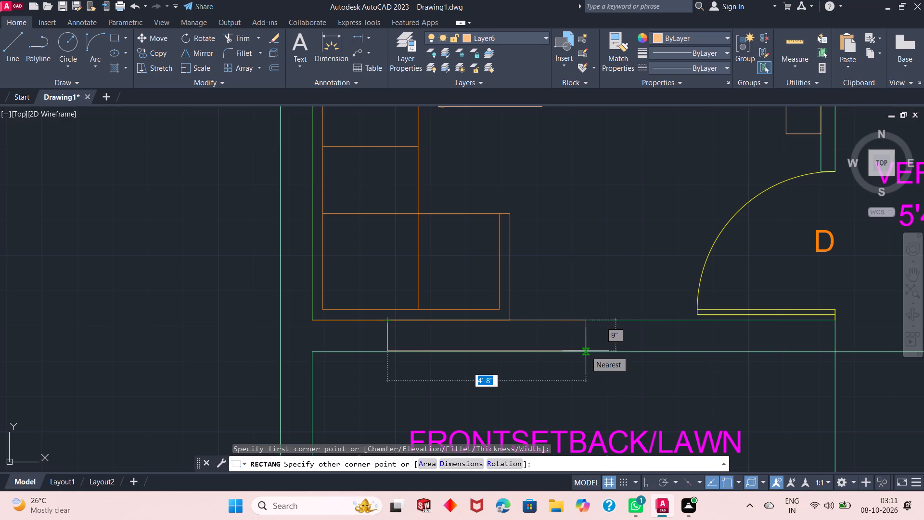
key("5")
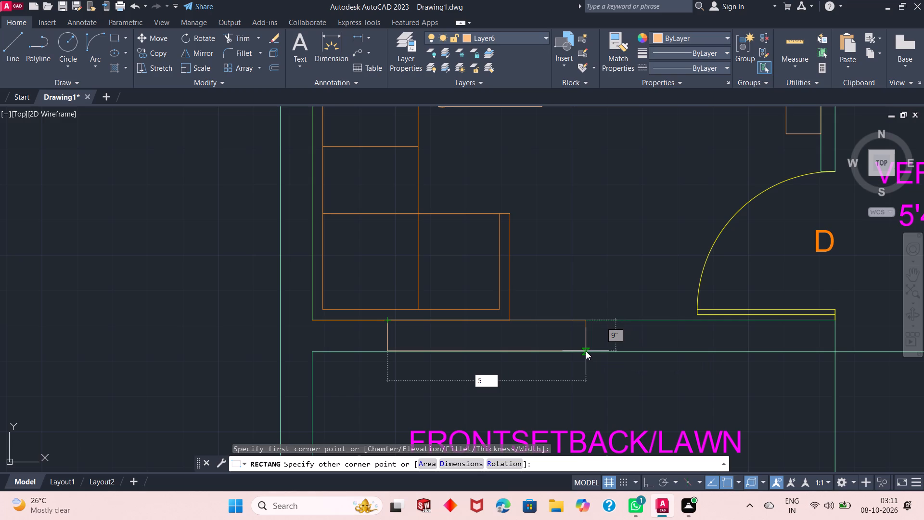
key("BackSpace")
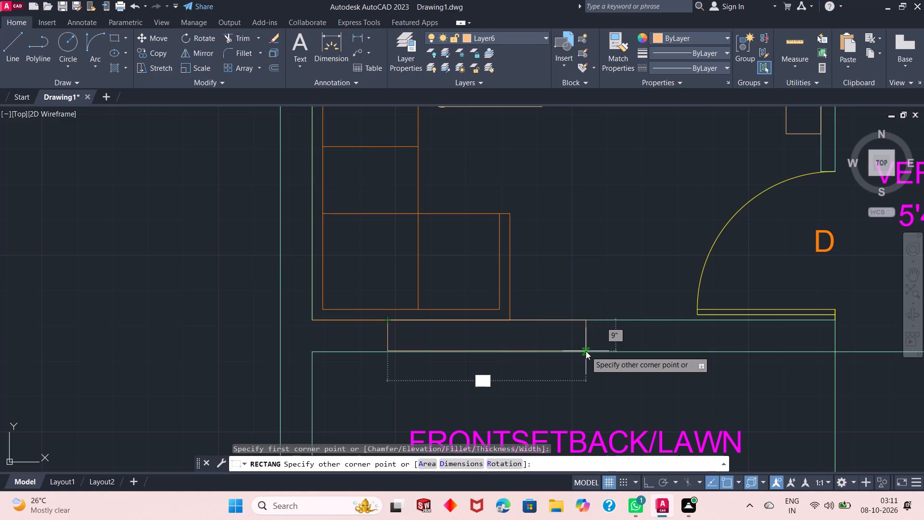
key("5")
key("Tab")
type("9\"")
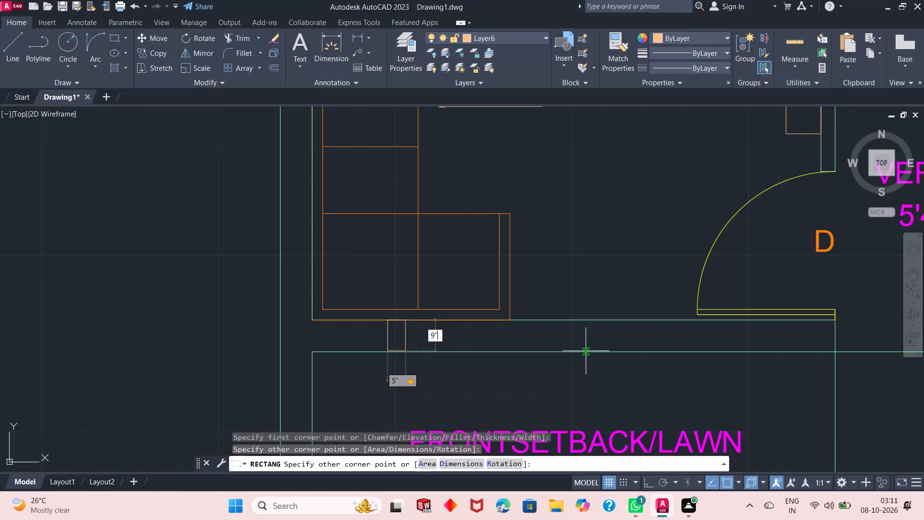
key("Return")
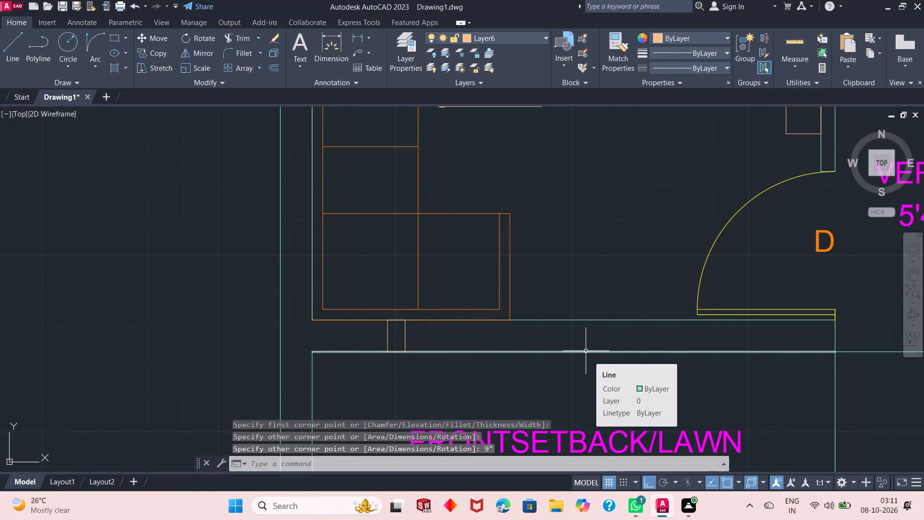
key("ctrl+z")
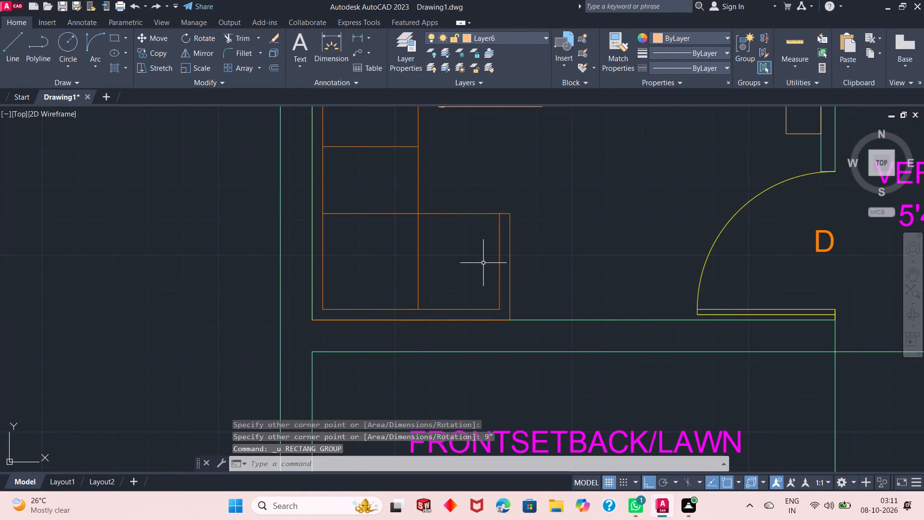
Draw a 5' by 9" rectangle within the wall between the drawing room and the front setback/lawn, beside the sofa.
left_click(117, 38)
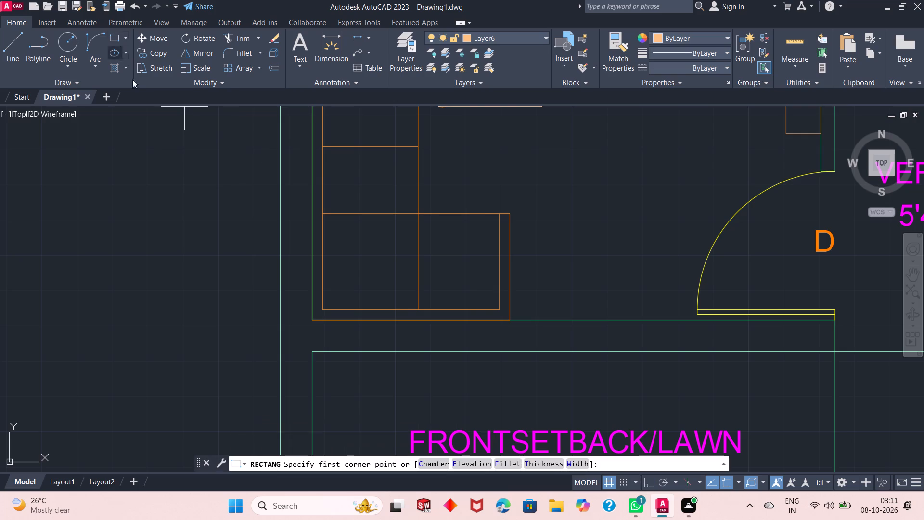
left_click(385, 320)
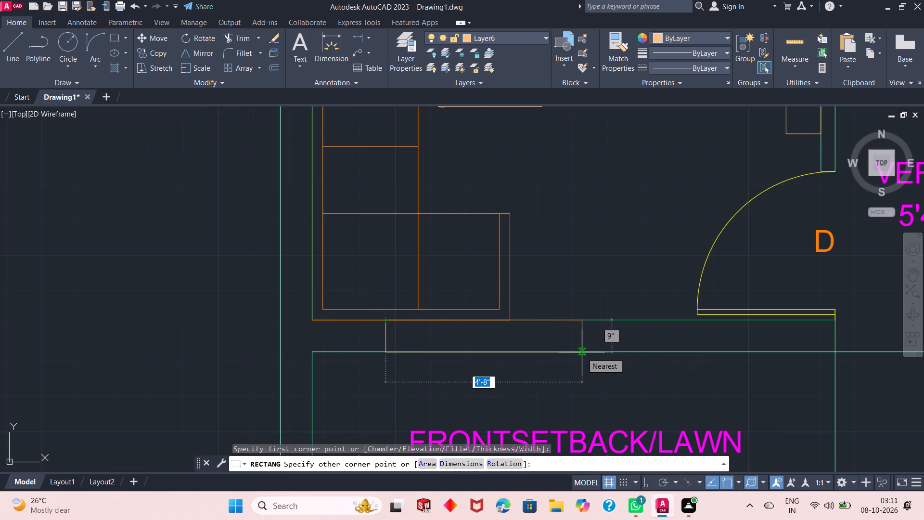
key("5")
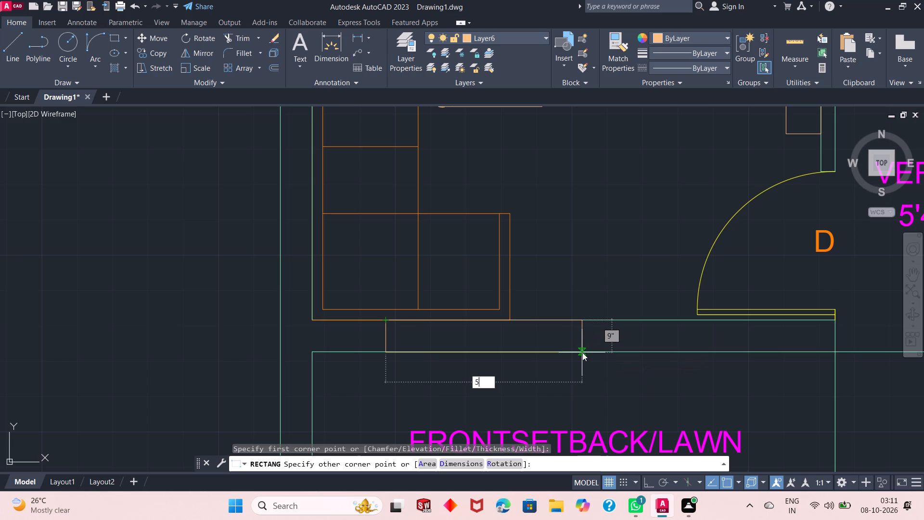
key("apostrophe")
key("Tab")
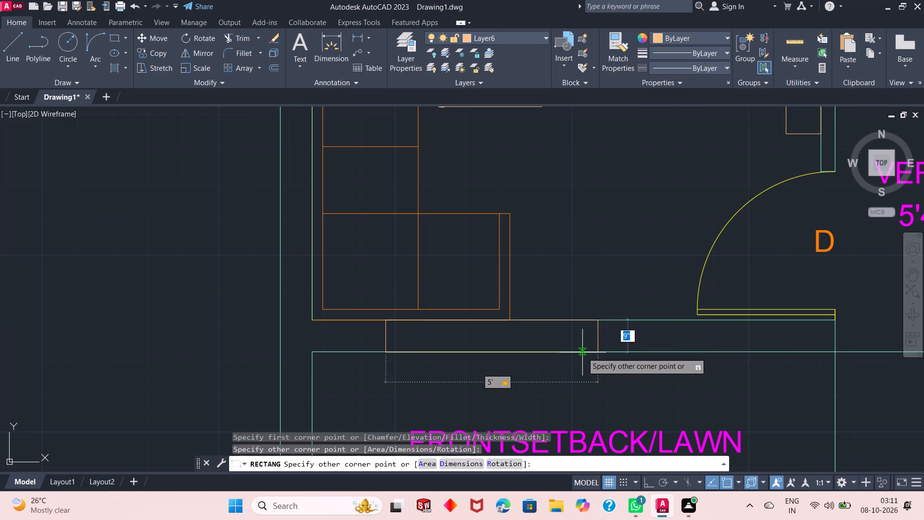
type("9\"")
key("Return")
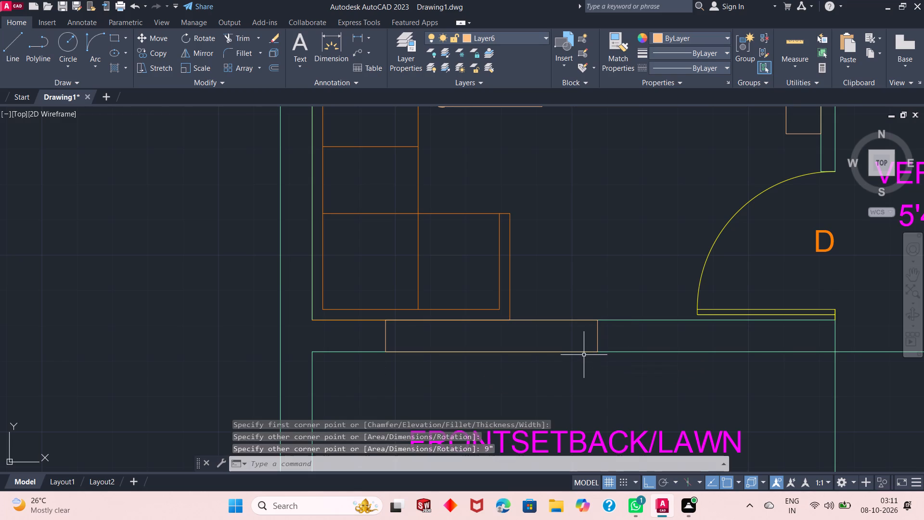
Draw a horizontal centre line through the 5' wall rectangle, from the midpoint of one short side to the other.
left_click(14, 48)
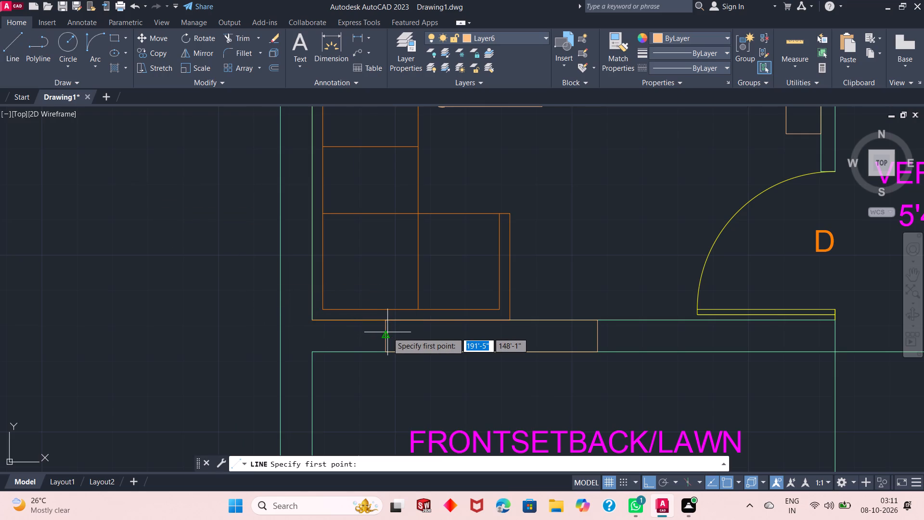
left_click(388, 337)
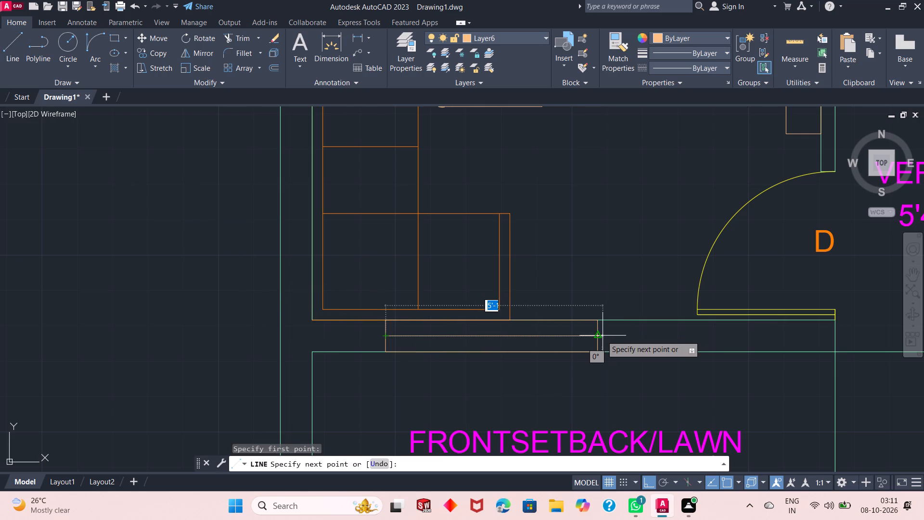
left_click(601, 336)
right_click(604, 309)
left_click(610, 315)
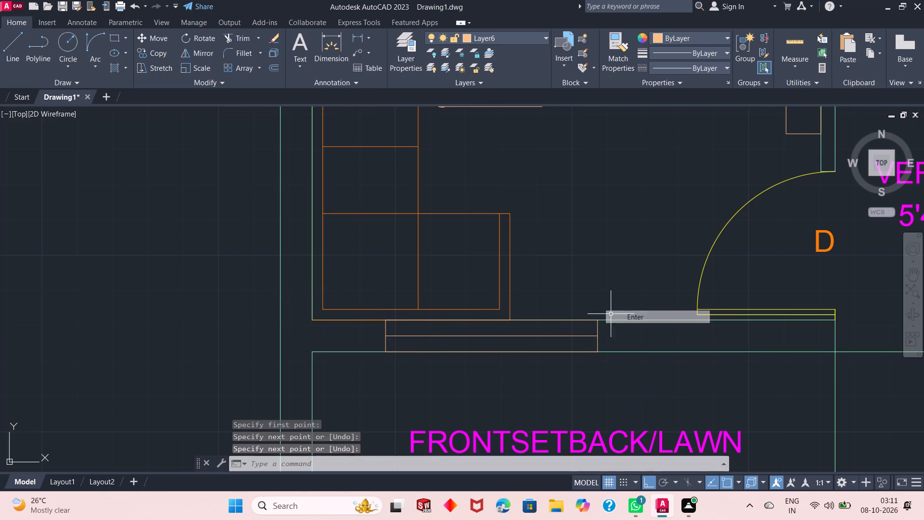
Draw a 3'-9" by 4" rectangle in the wall between DUCT/STORE and the bedroom below, starting at the west outer wall's inner face.
scroll(463, 371, "down", 1)
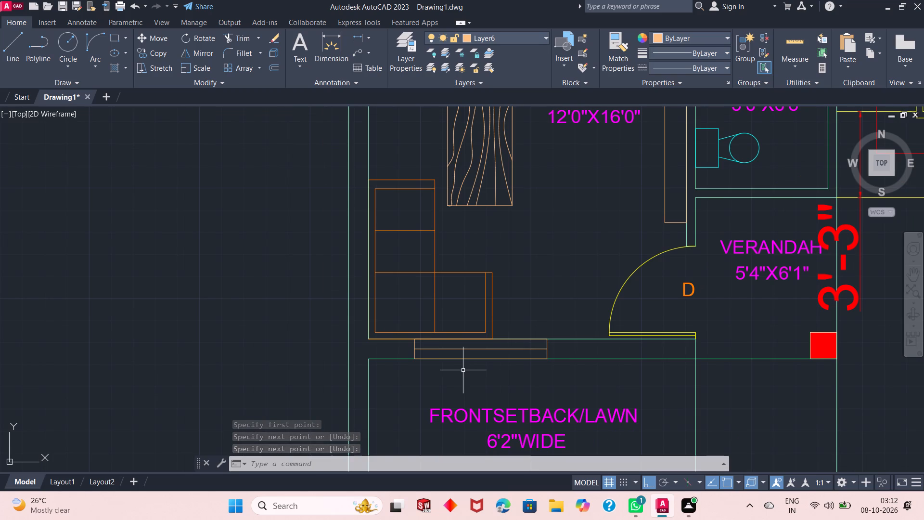
scroll(463, 370, "down", 3)
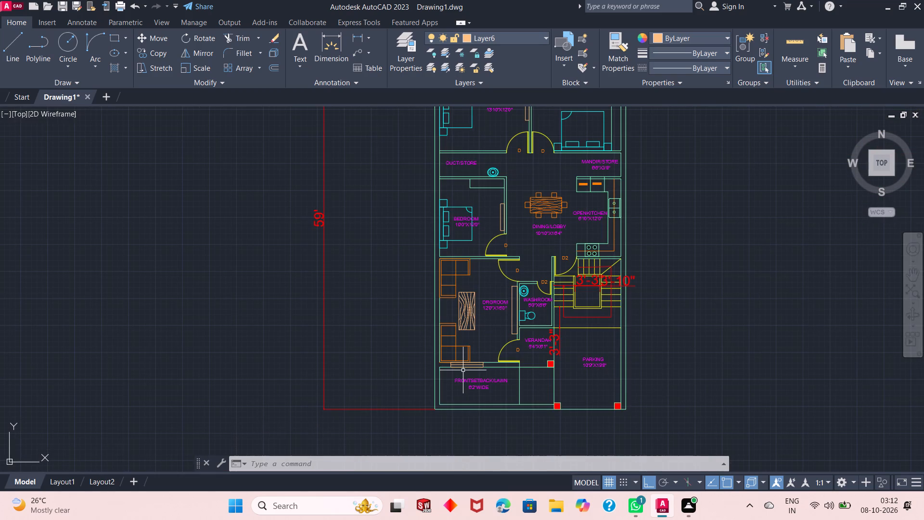
scroll(463, 370, "down", 1)
scroll(454, 242, "up", 6)
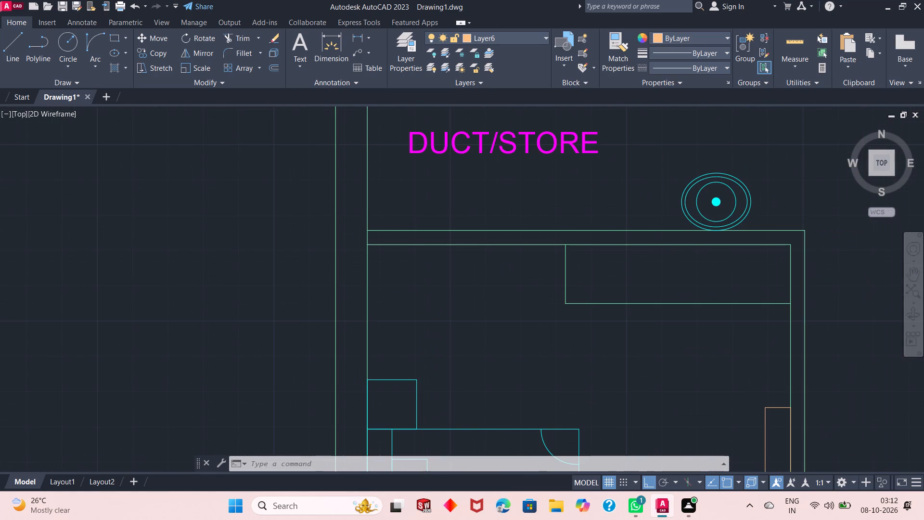
scroll(459, 272, "down", 1)
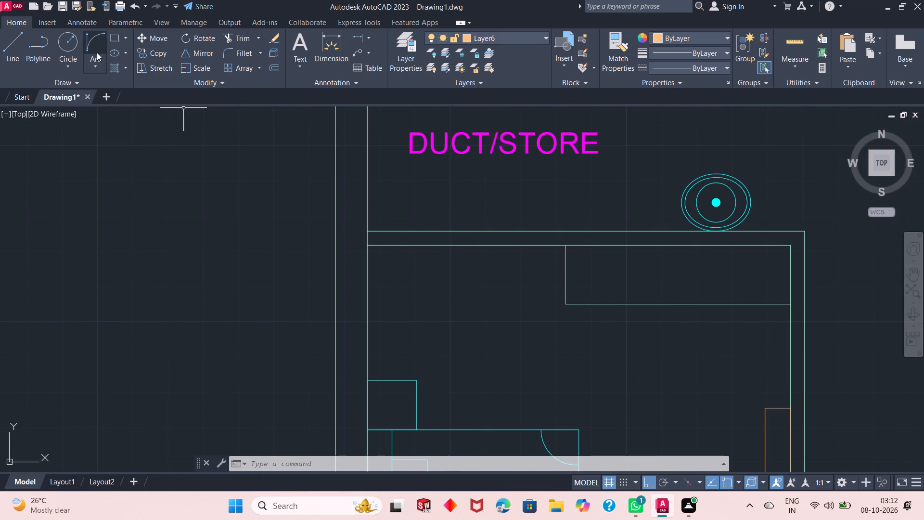
left_click(119, 39)
scroll(116, 41, "down", 1)
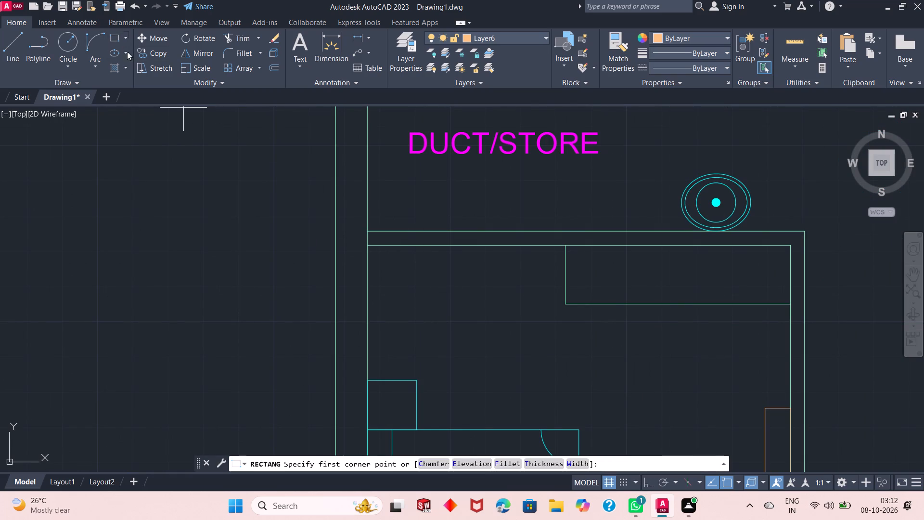
left_click(366, 230)
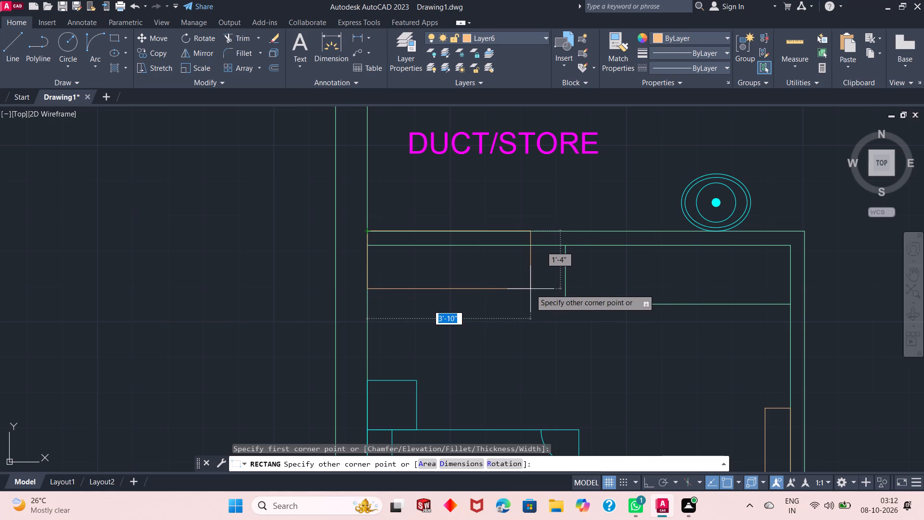
key("3")
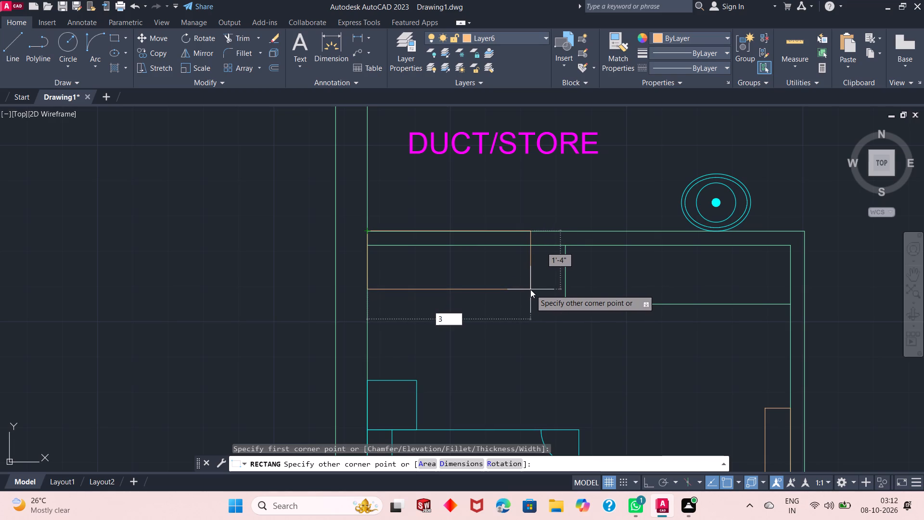
key("apostrophe")
type("9\"")
key("Tab")
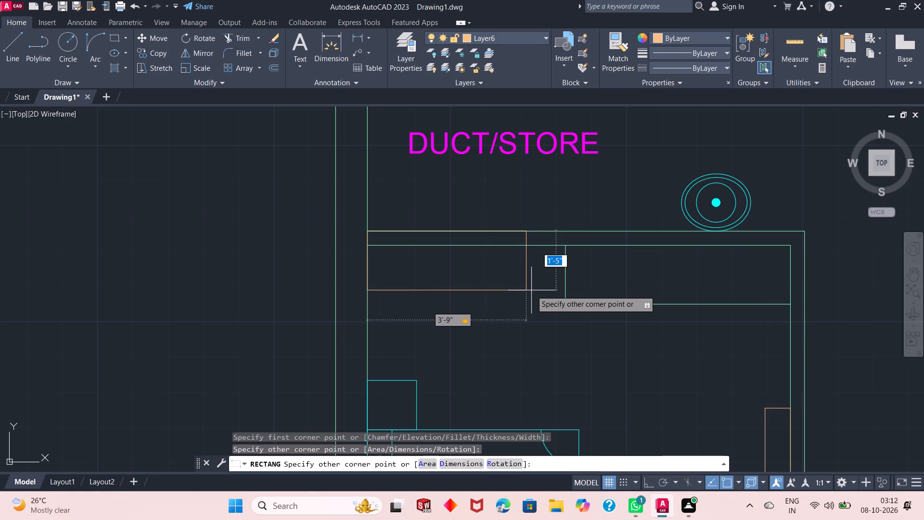
type("9\"")
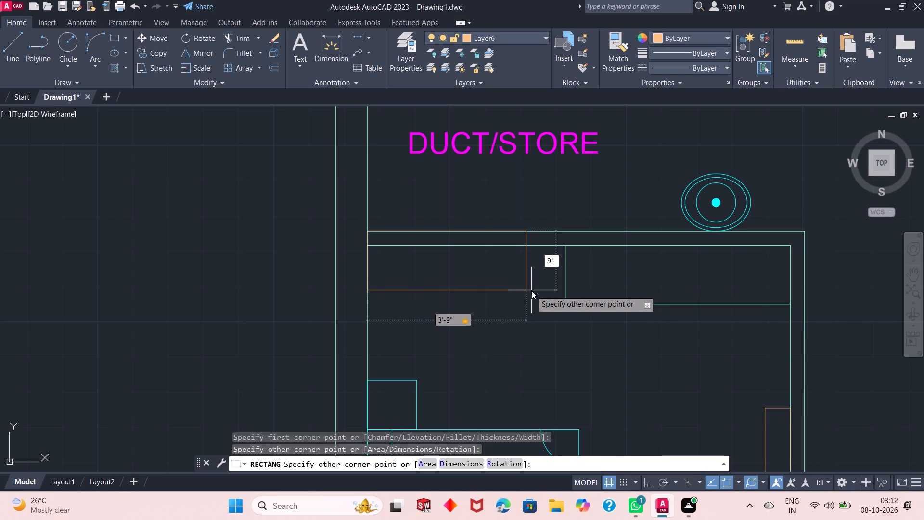
key("BackSpace")
key("BackSpace")
key("BackSpace")
type("4\"")
key("Return")
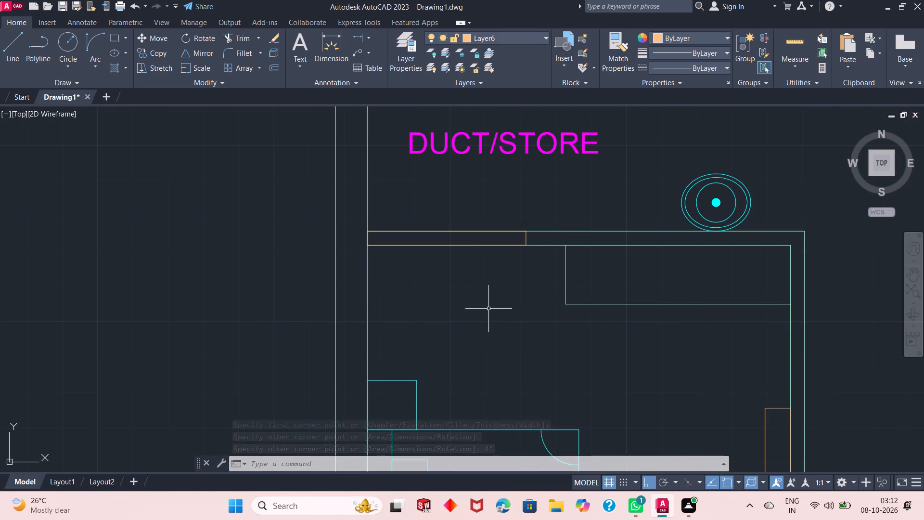
Copy the wall rectangle below DUCT/STORE into the wall above DUCT/STORE, starting at the west outer wall's inner face.
scroll(488, 309, "down", 2)
scroll(481, 218, "up", 3)
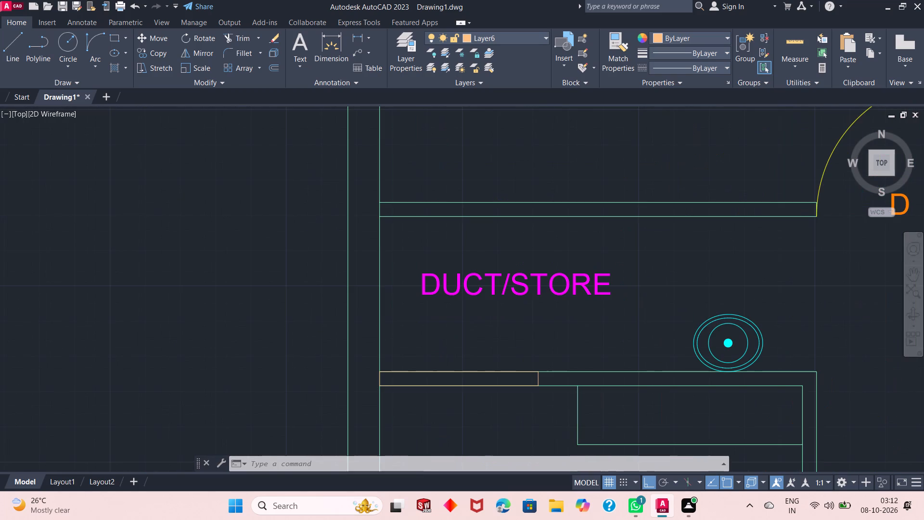
scroll(481, 216, "down", 1)
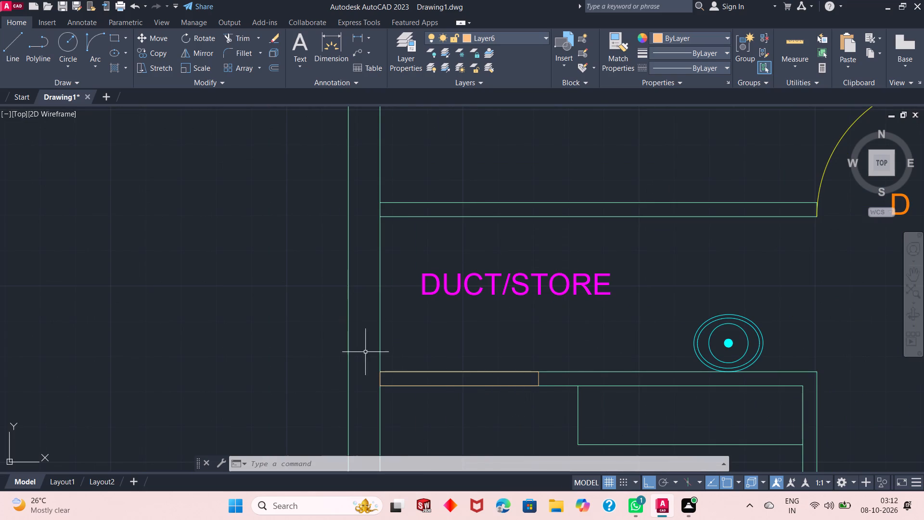
left_click(498, 386)
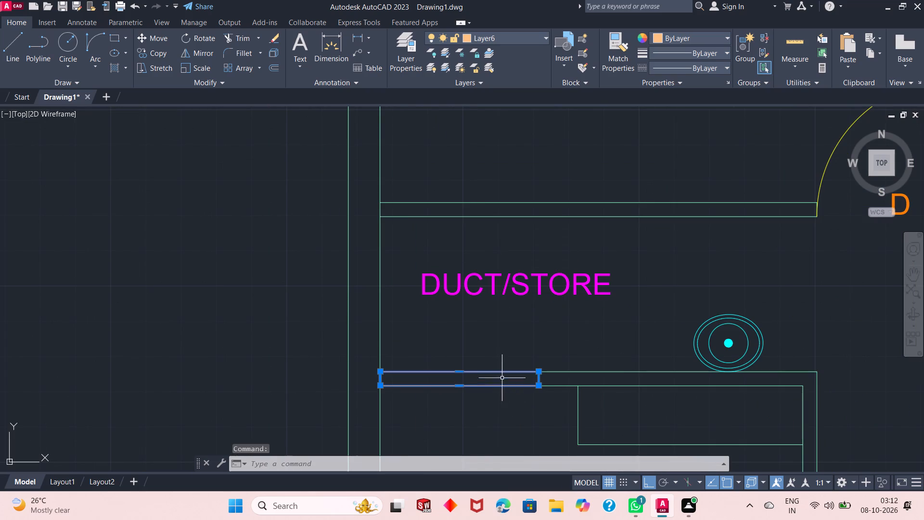
key("ctrl+c")
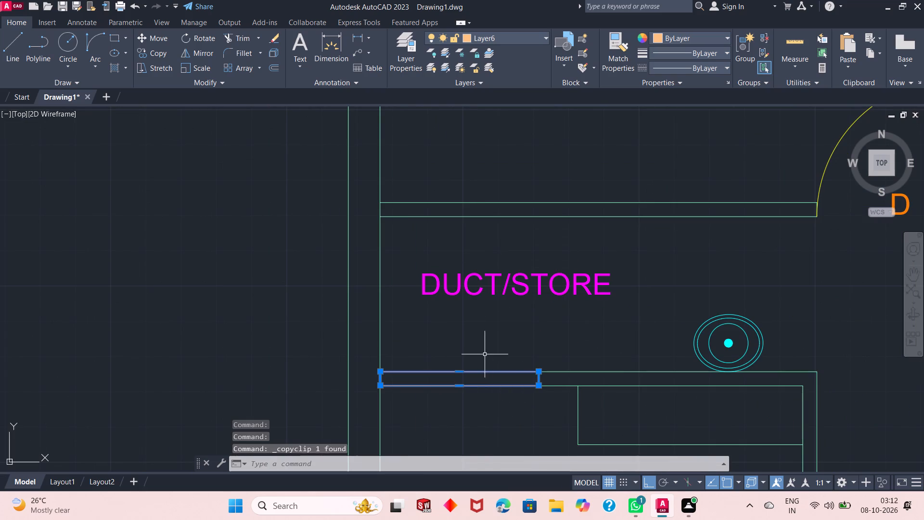
left_click(441, 234)
key("ctrl+v")
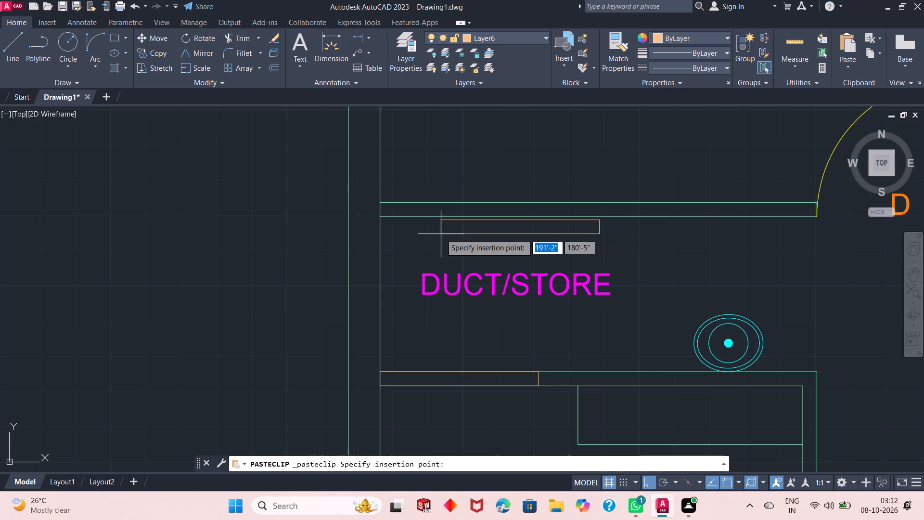
left_click(382, 218)
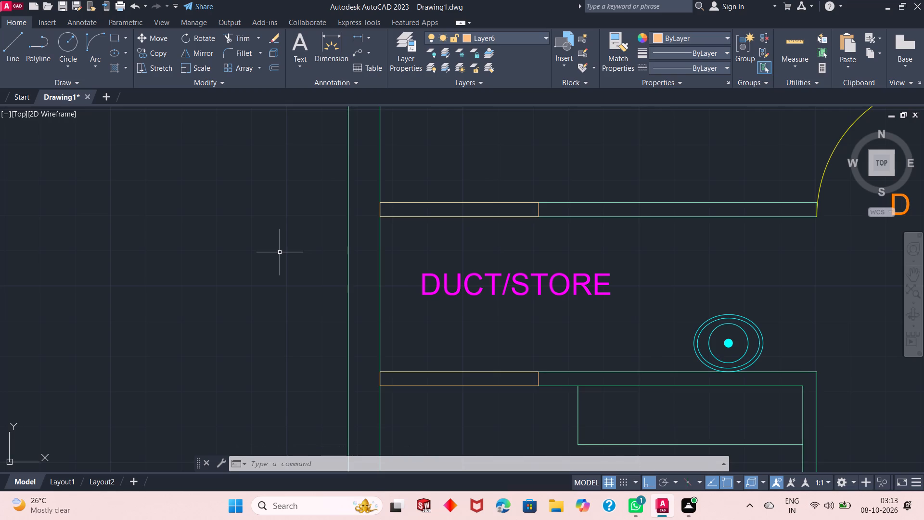
Draw a narrow vertical rectangle across the full thickness of the wall between BATH AREA and OPENTOSKY, near mid-wall.
scroll(388, 264, "down", 4)
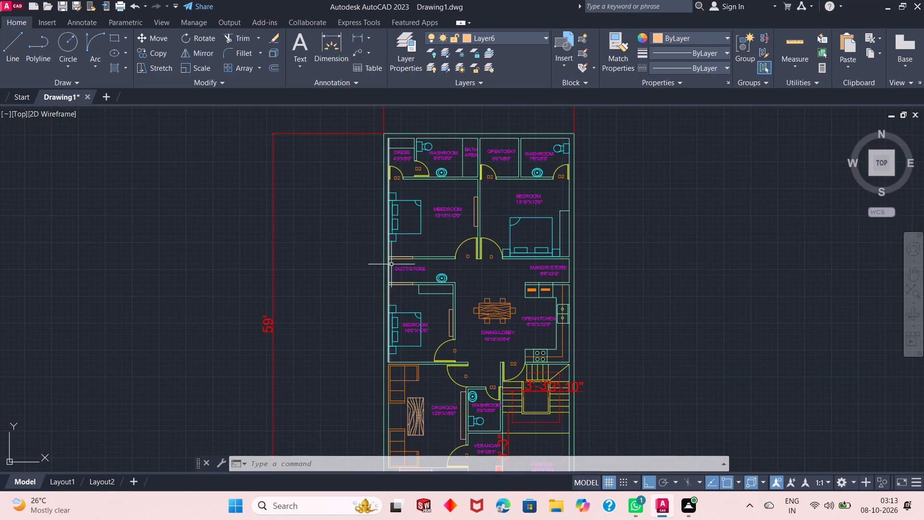
scroll(459, 128, "up", 2)
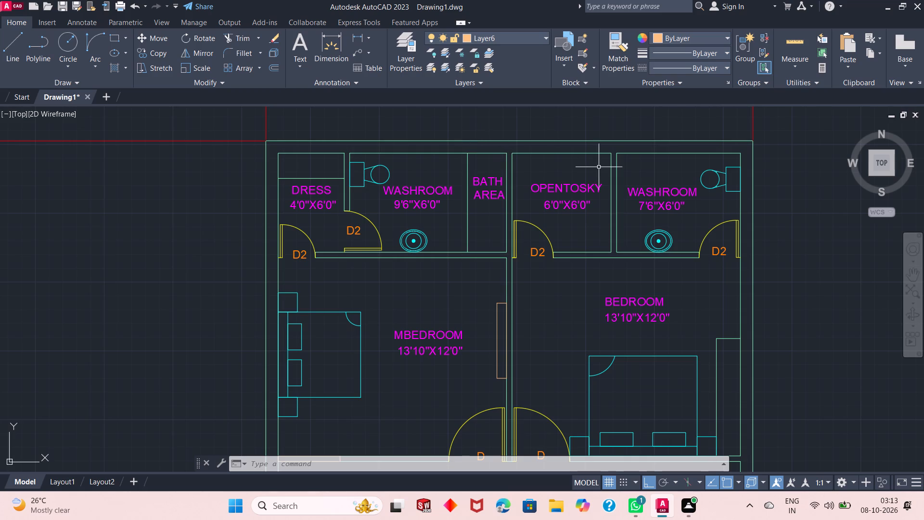
scroll(600, 168, "up", 1)
scroll(420, 143, "up", 1)
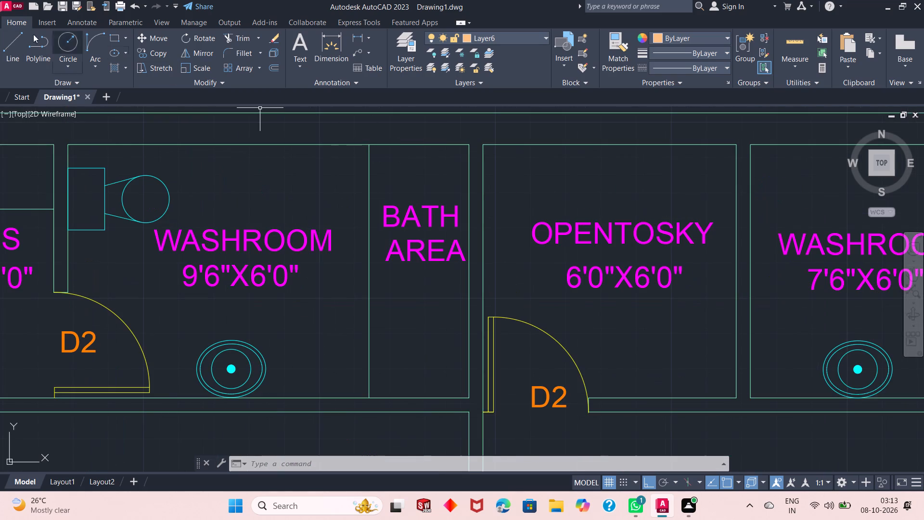
left_click(74, 51)
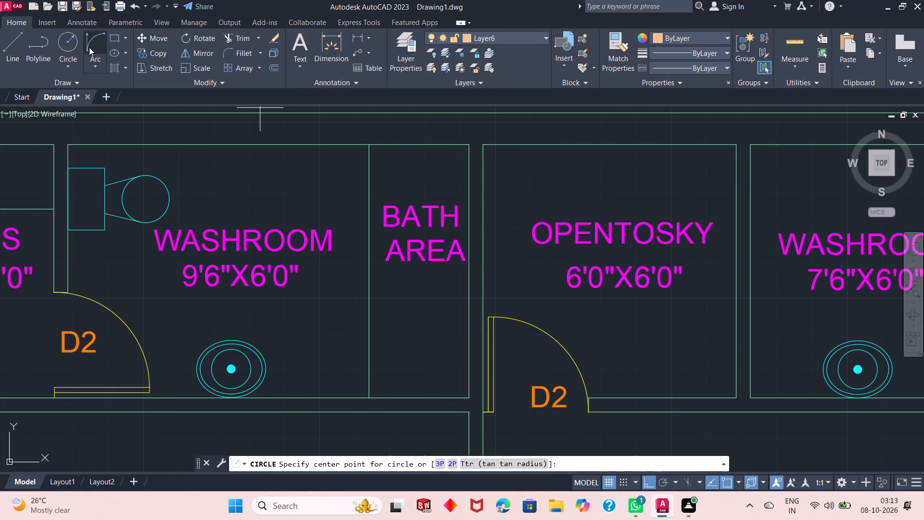
left_click(115, 38)
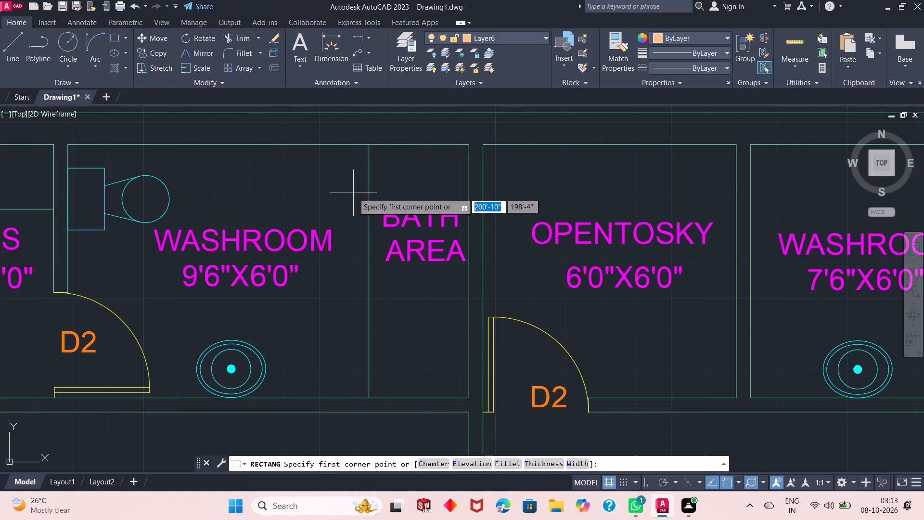
scroll(545, 259, "up", 2)
scroll(449, 297, "down", 2)
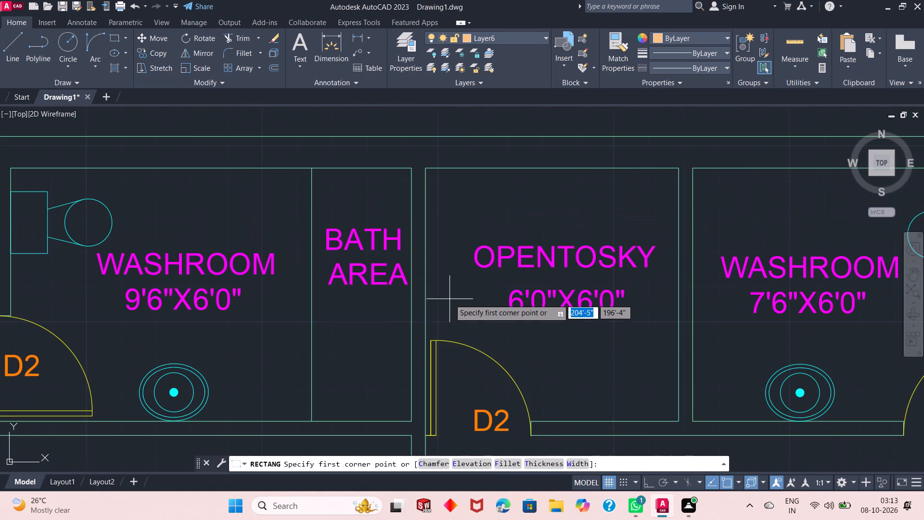
left_click(410, 313)
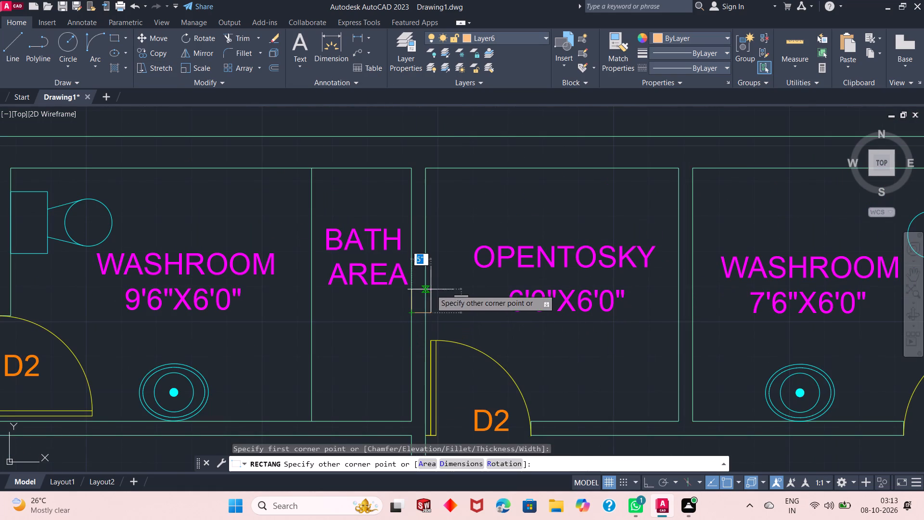
left_click(426, 225)
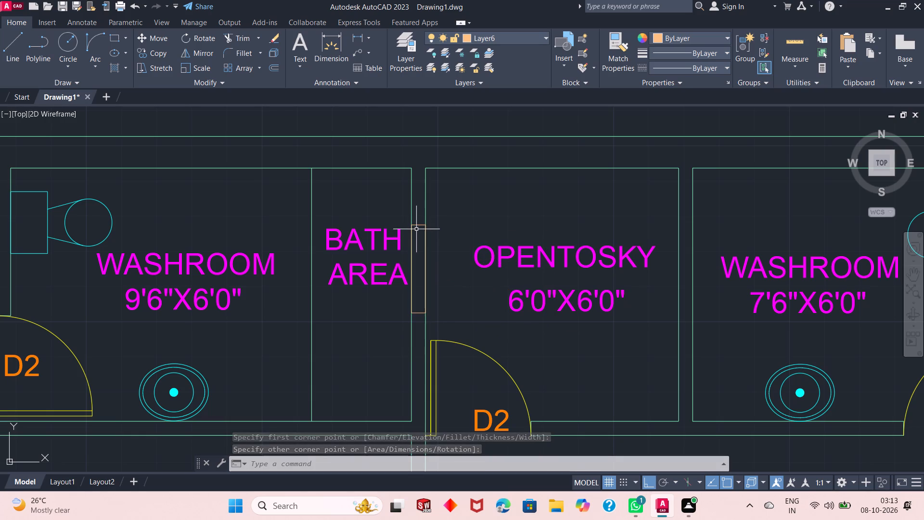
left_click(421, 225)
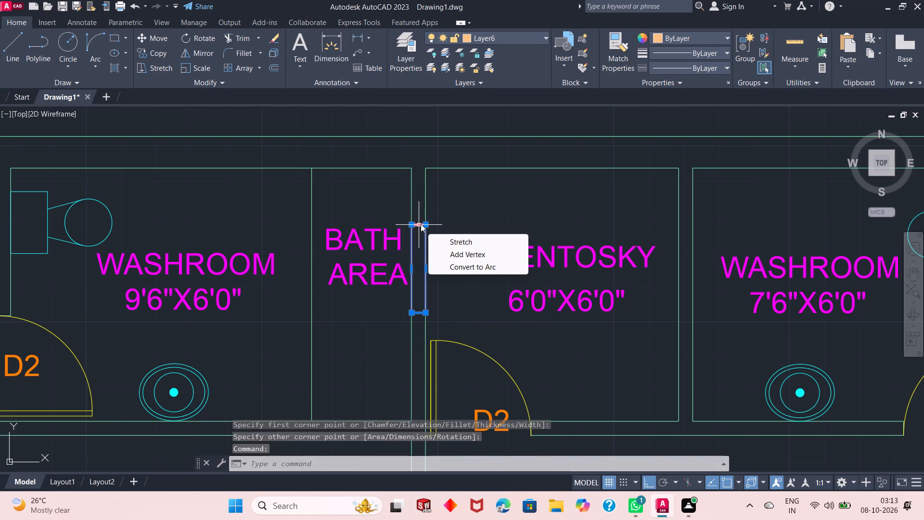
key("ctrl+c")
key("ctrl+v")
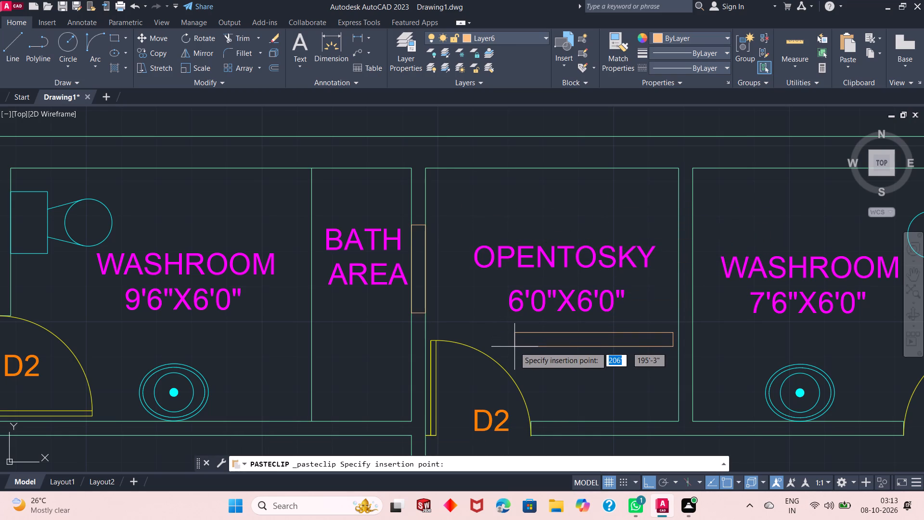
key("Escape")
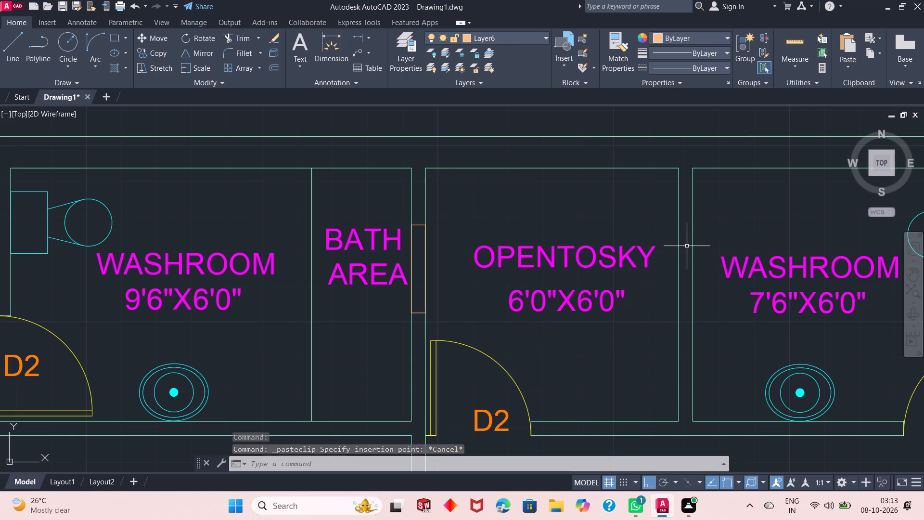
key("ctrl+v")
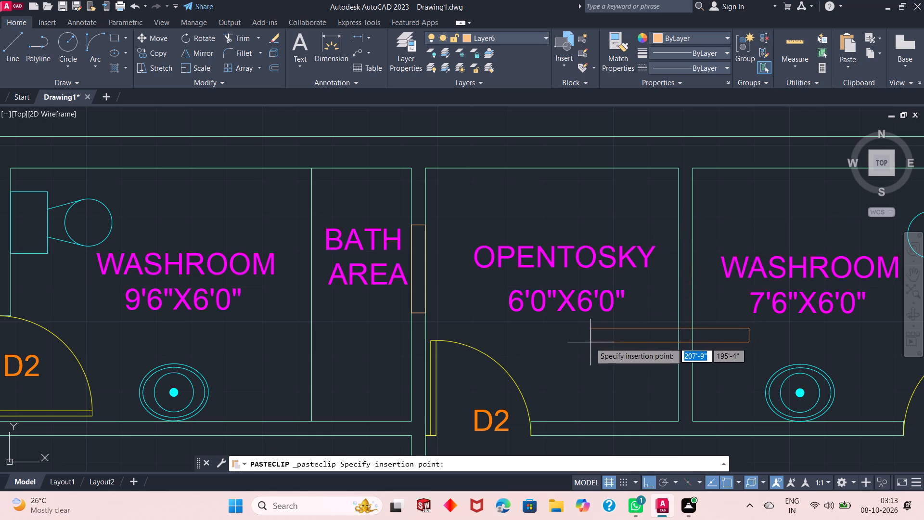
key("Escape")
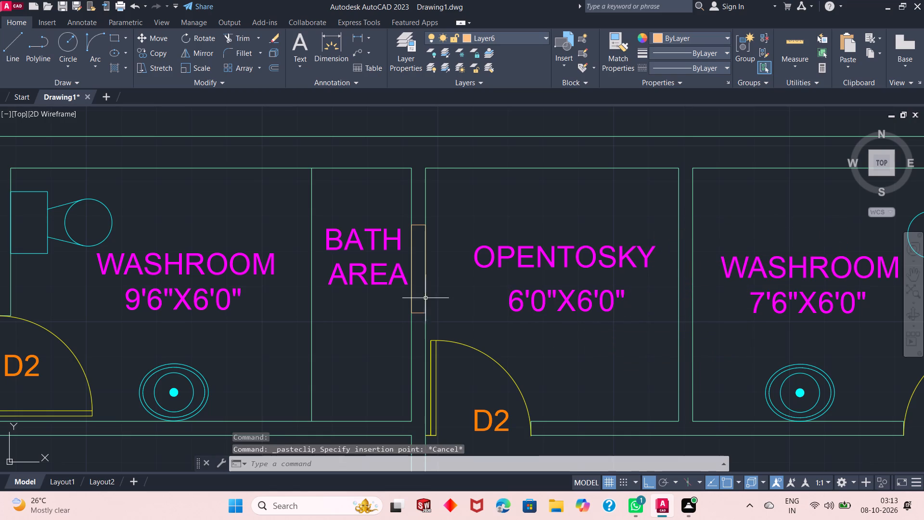
Copy the rectangle from the BATH AREA/OPENTOSKY wall into the wall between OPENTOSKY and the 7'6"X6'0" washroom.
left_click(423, 311)
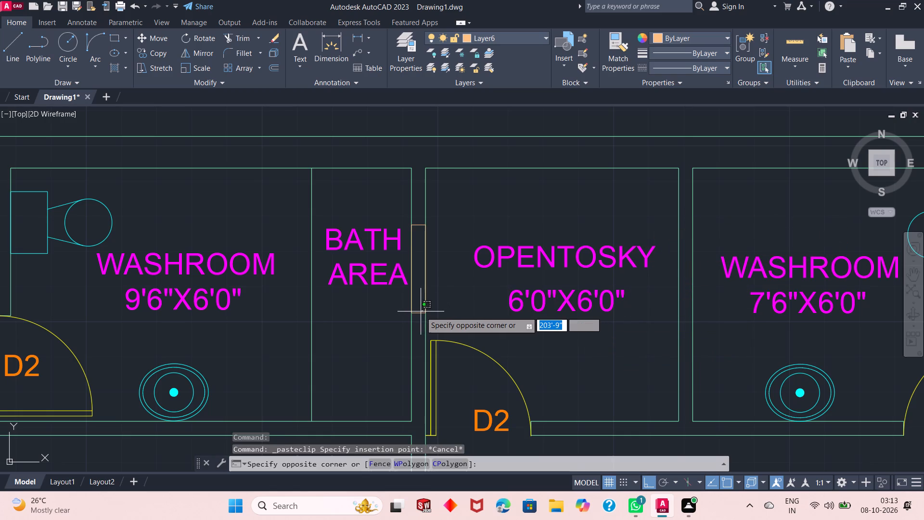
left_click(416, 313)
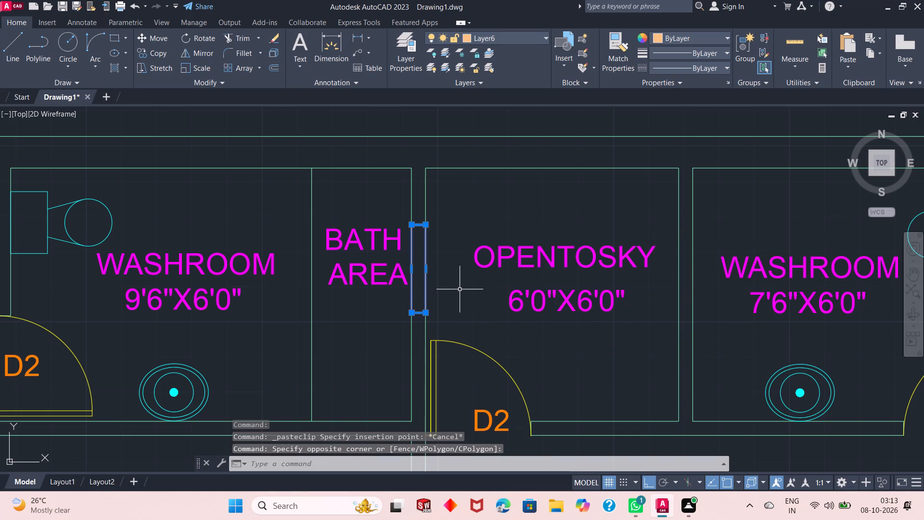
key("ctrl+c")
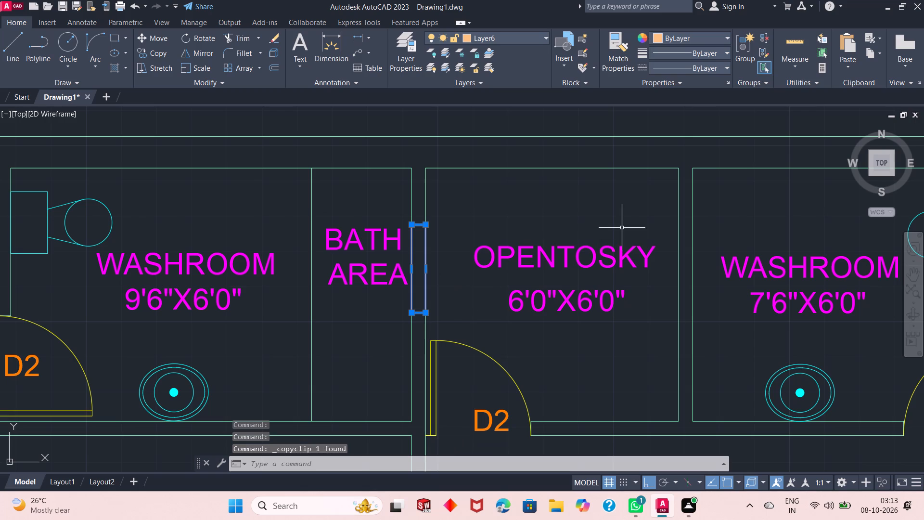
left_click(623, 227)
key("ctrl+v")
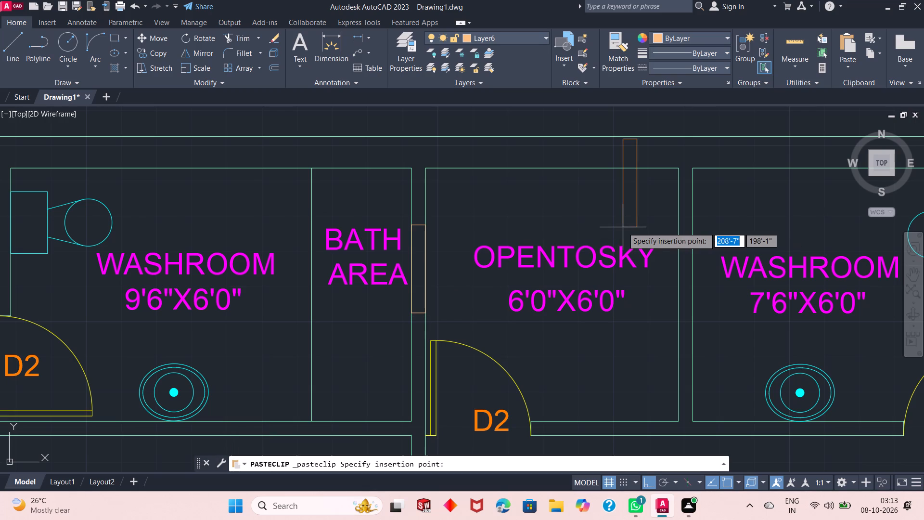
left_click(676, 292)
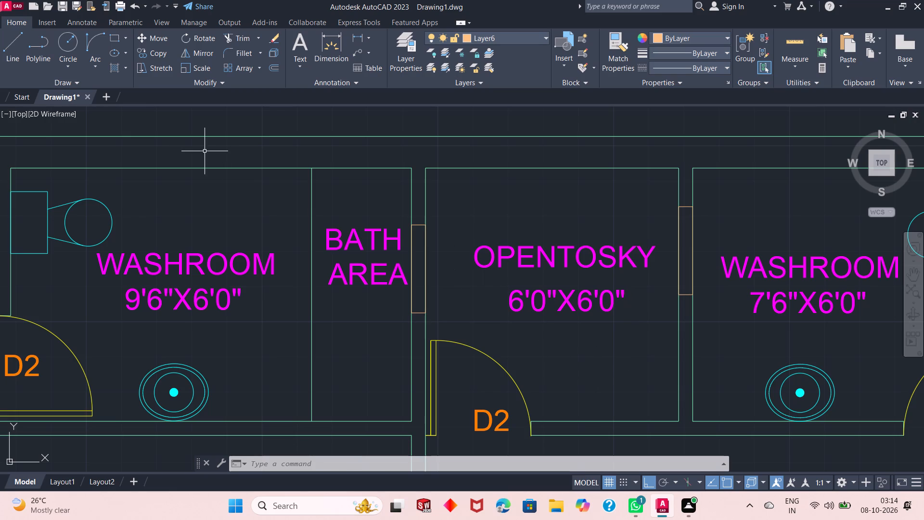
Draw a horizontal rectangle in the wall between OPENTOSKY and the bedroom, from the D2 door jamb almost to the washroom wall.
left_click(115, 39)
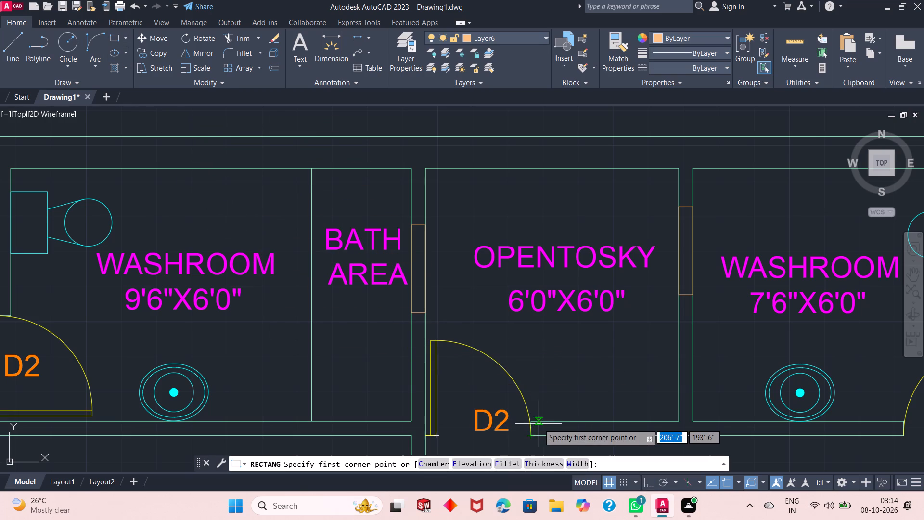
left_click(533, 437)
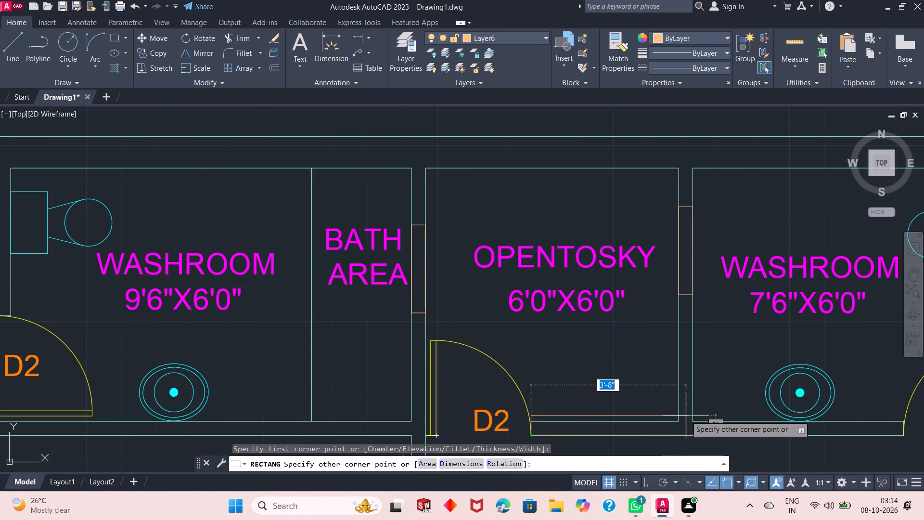
left_click(665, 420)
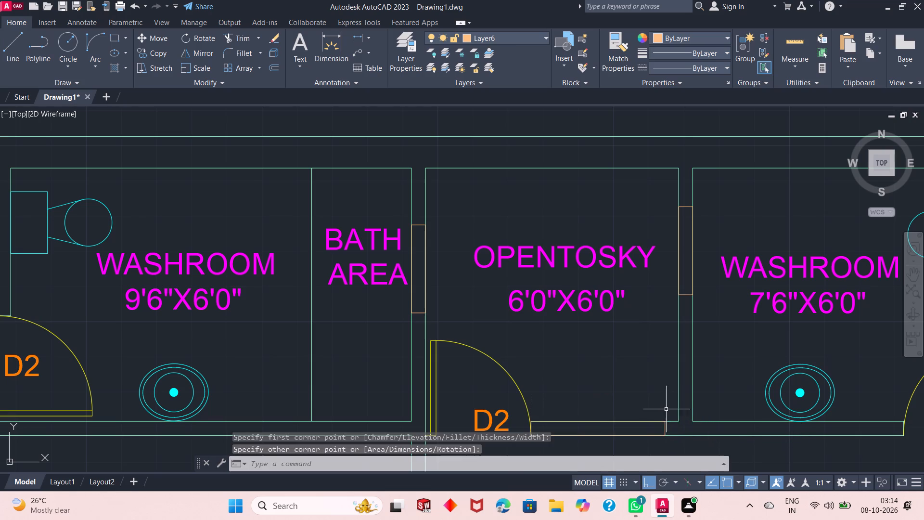
Draw a horizontal rectangle slightly longer than the stove in the wall between the open kitchen's stove and the staircase.
scroll(669, 387, "down", 1)
scroll(670, 400, "up", 1)
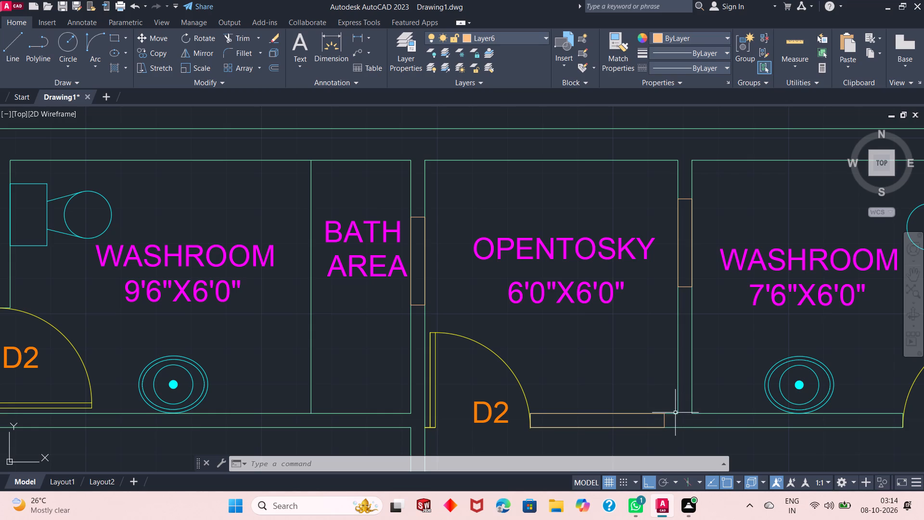
scroll(518, 297, "down", 5)
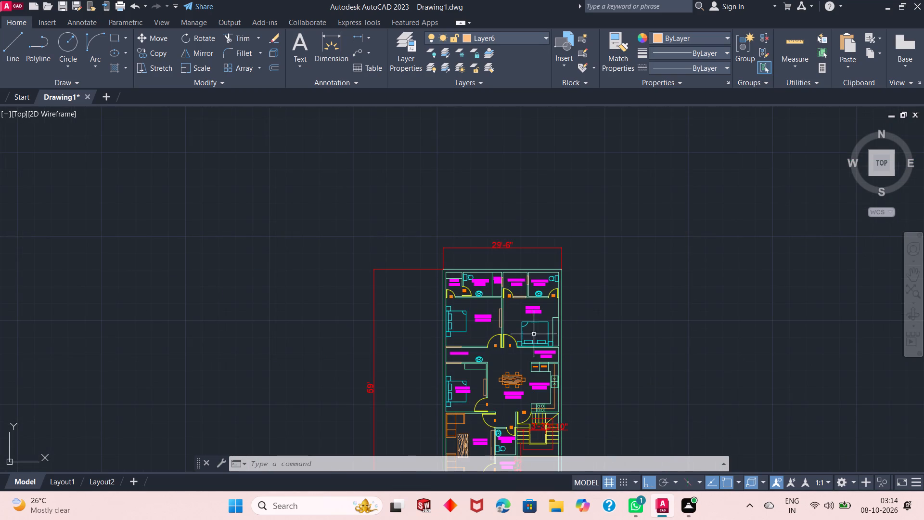
scroll(545, 415, "up", 5)
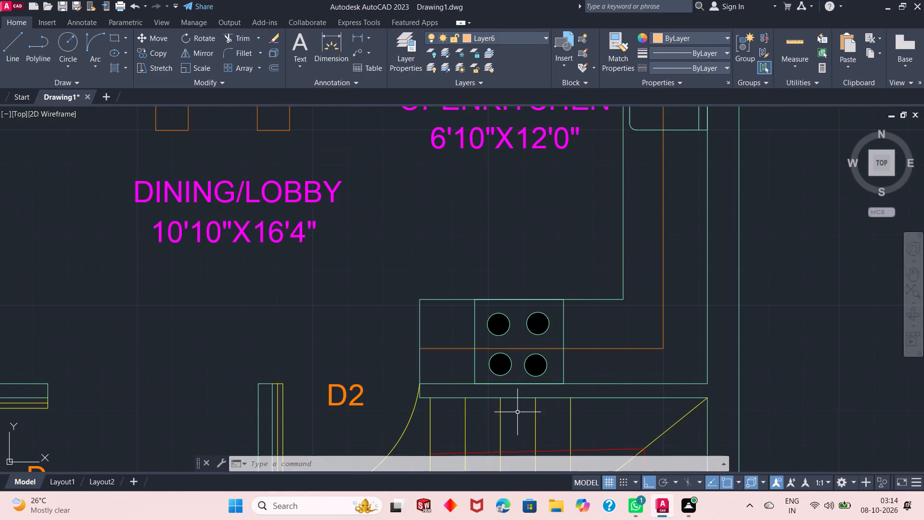
left_click(114, 43)
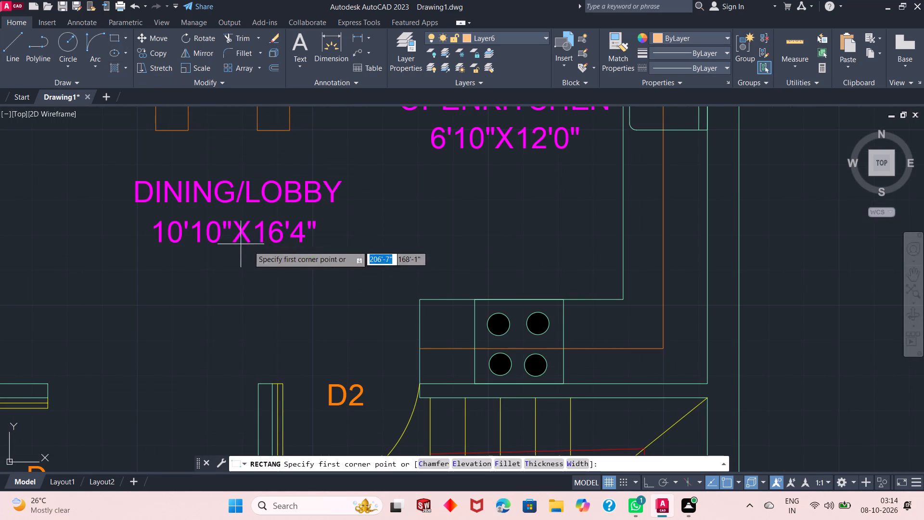
left_click(467, 384)
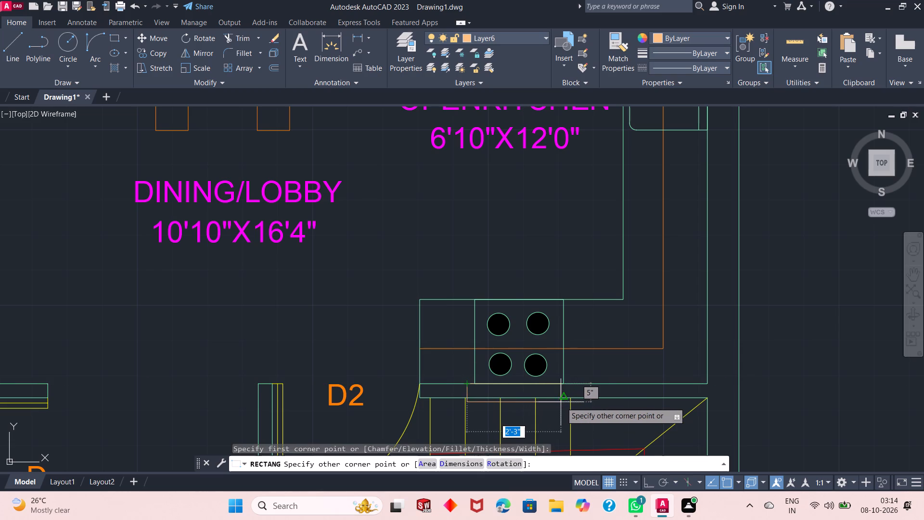
left_click(567, 401)
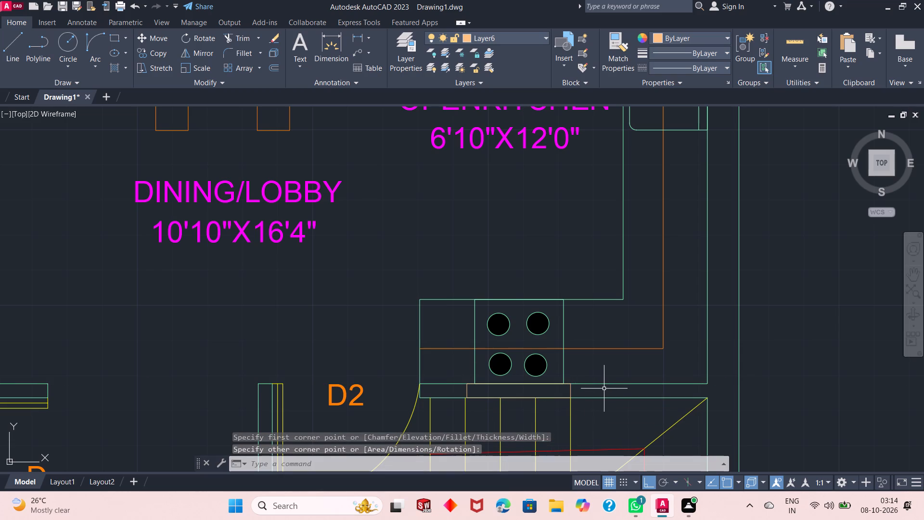
key("Escape")
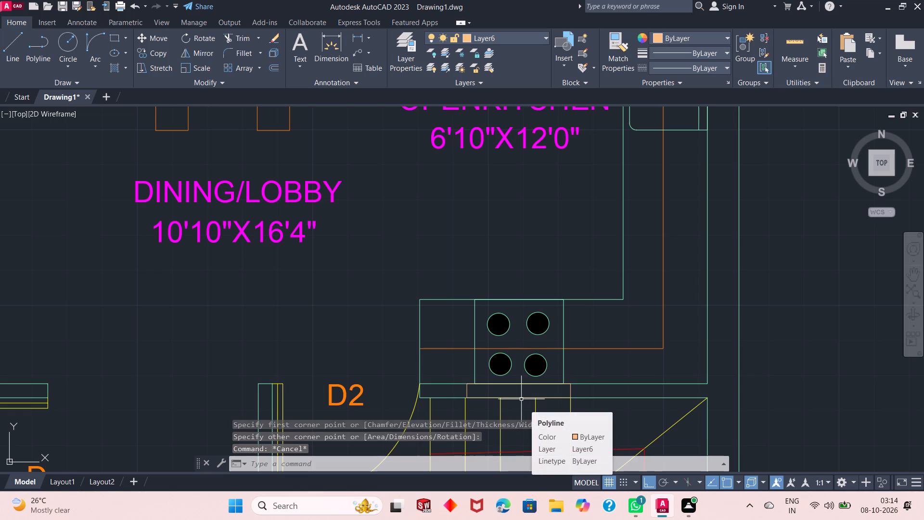
scroll(538, 272, "down", 2)
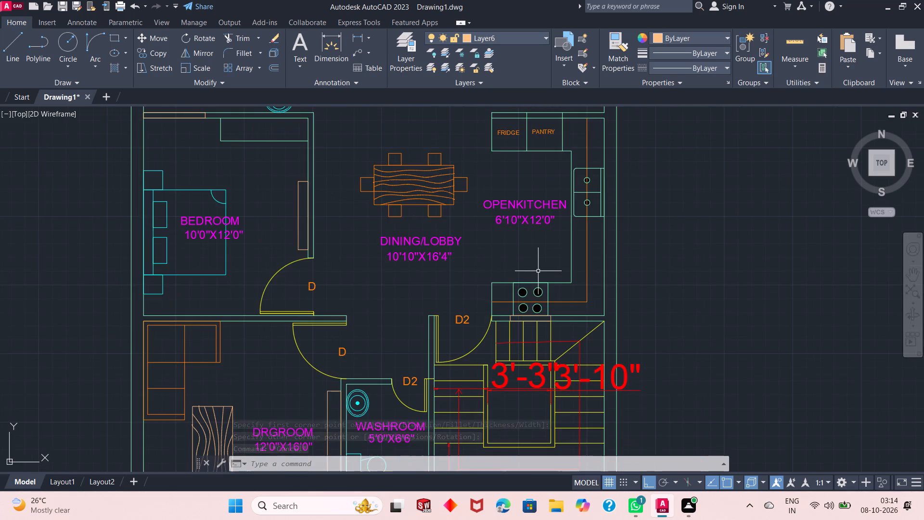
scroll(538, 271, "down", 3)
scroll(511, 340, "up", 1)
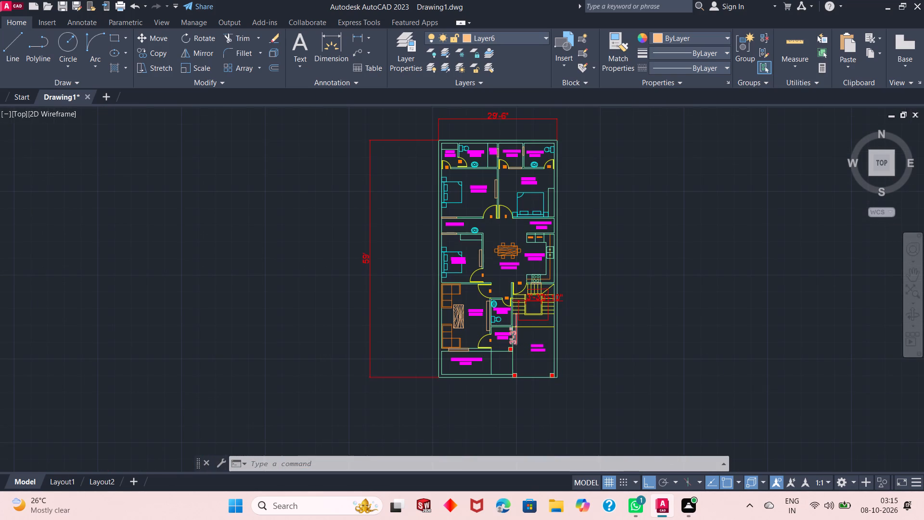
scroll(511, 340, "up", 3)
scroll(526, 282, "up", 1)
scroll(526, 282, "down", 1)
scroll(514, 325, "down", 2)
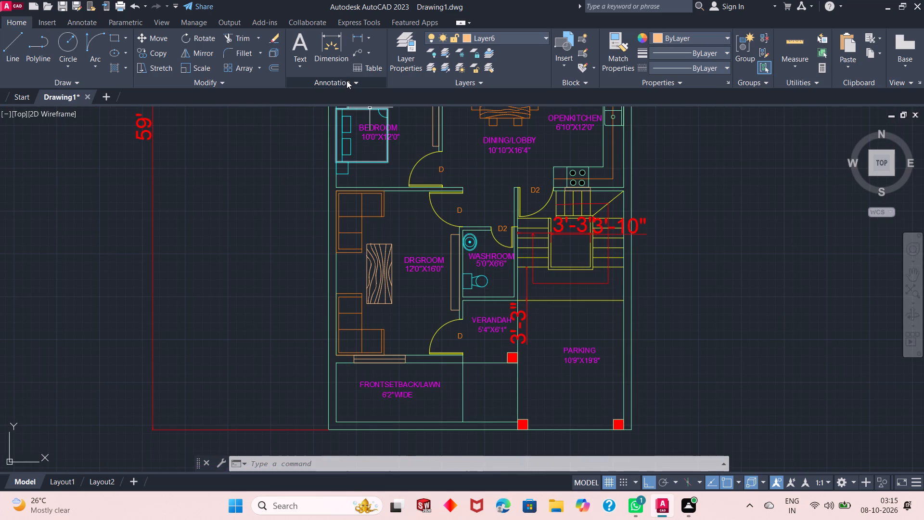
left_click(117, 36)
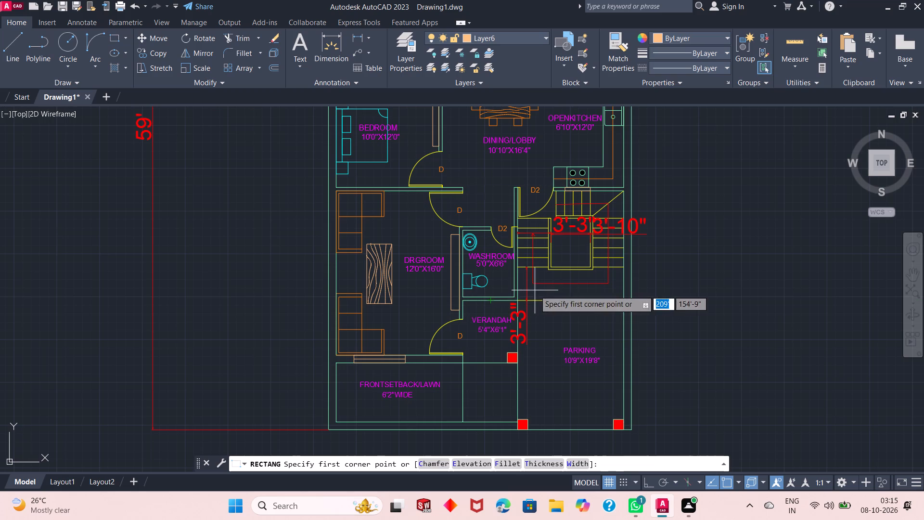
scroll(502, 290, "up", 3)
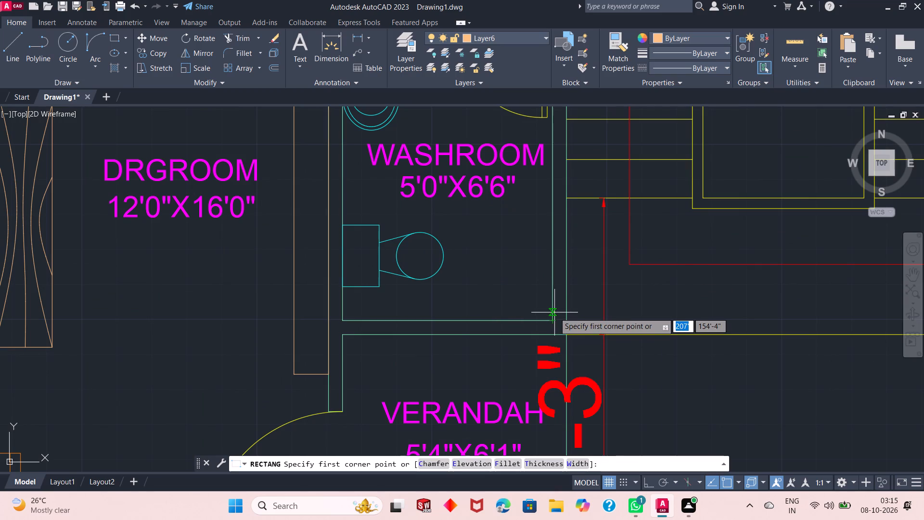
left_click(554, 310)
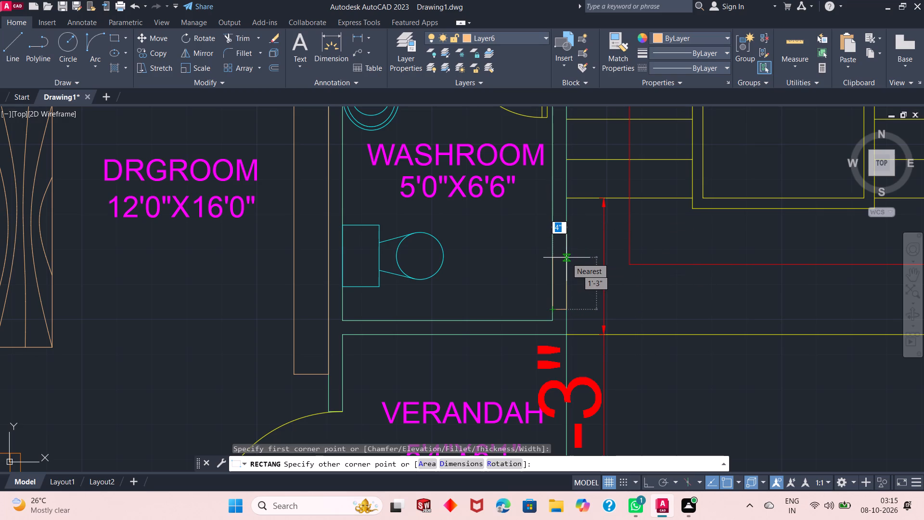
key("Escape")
Examine the whole floor plan, from the washroom and verandah walls to the rear rooms, for remaining window work.
scroll(566, 287, "up", 1)
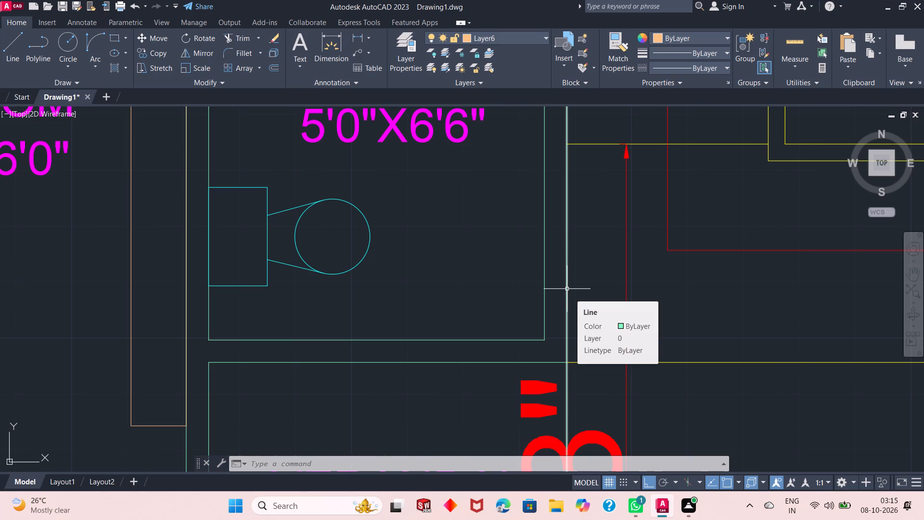
scroll(487, 301, "down", 5)
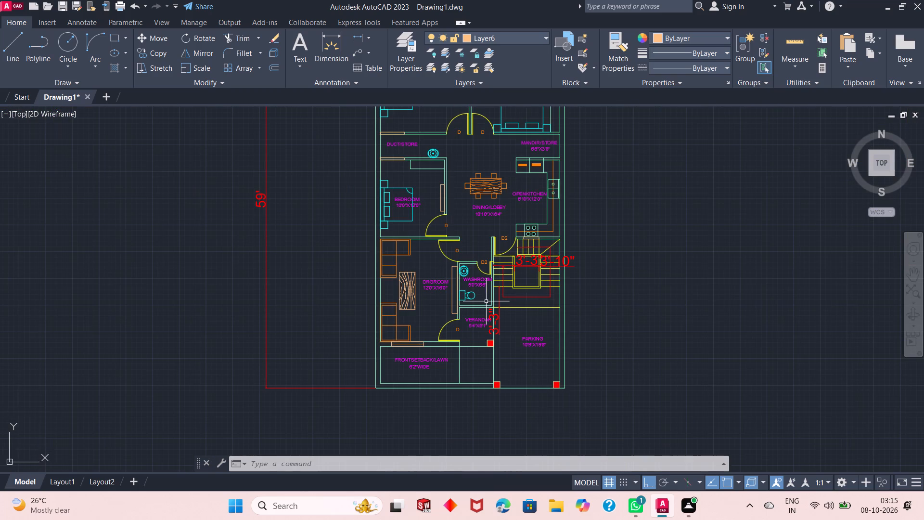
scroll(553, 278, "up", 1)
scroll(476, 300, "down", 1)
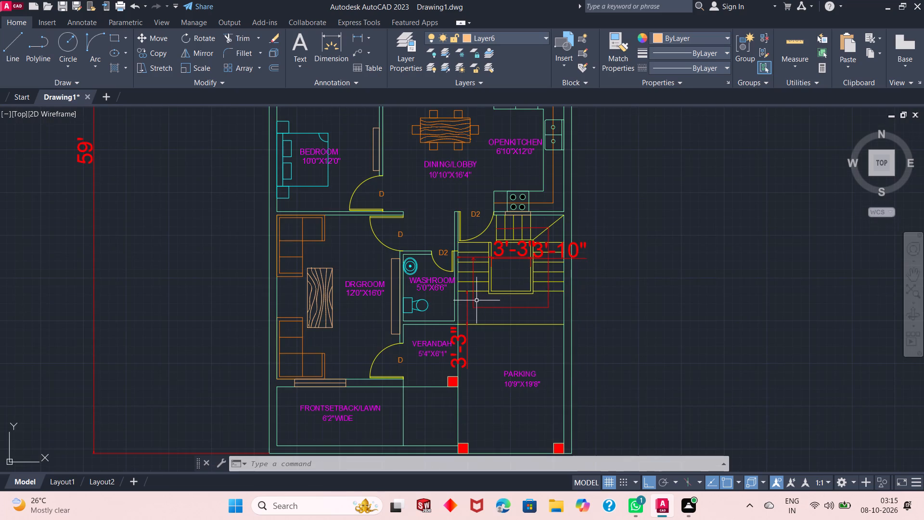
scroll(476, 300, "down", 1)
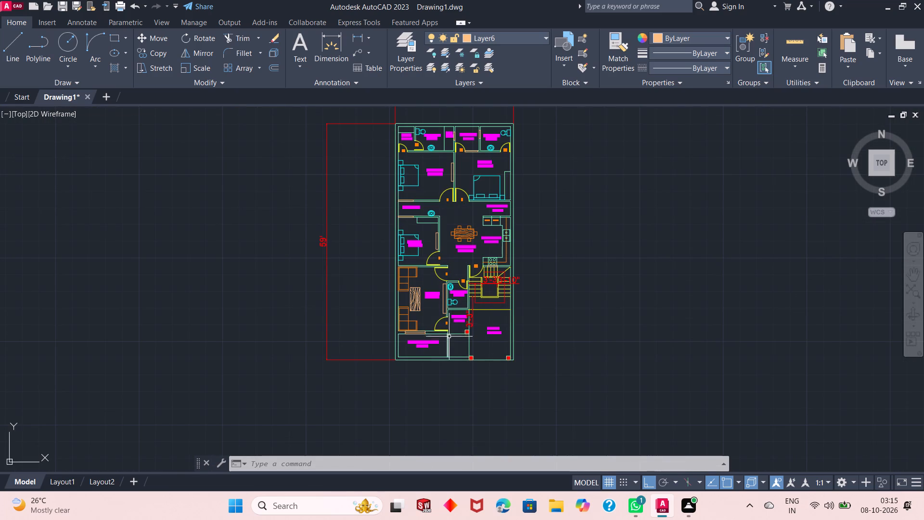
scroll(458, 341, "up", 1)
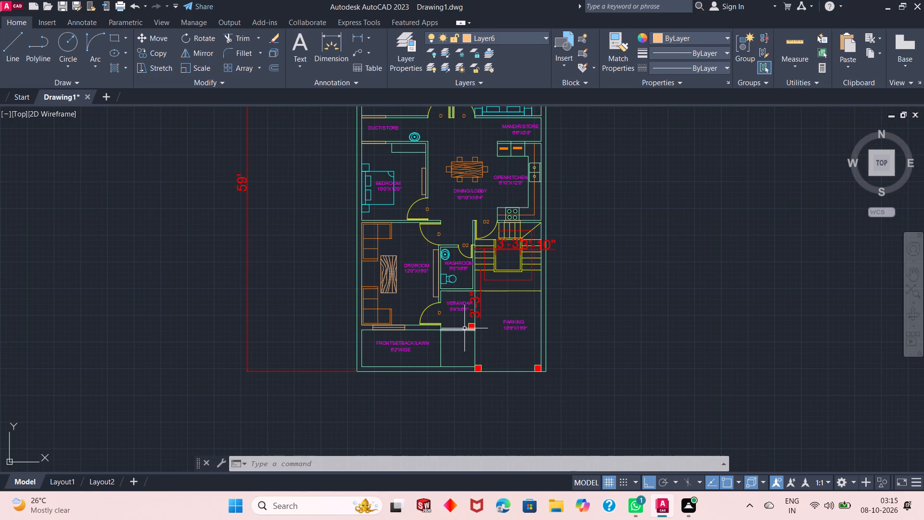
scroll(464, 328, "up", 1)
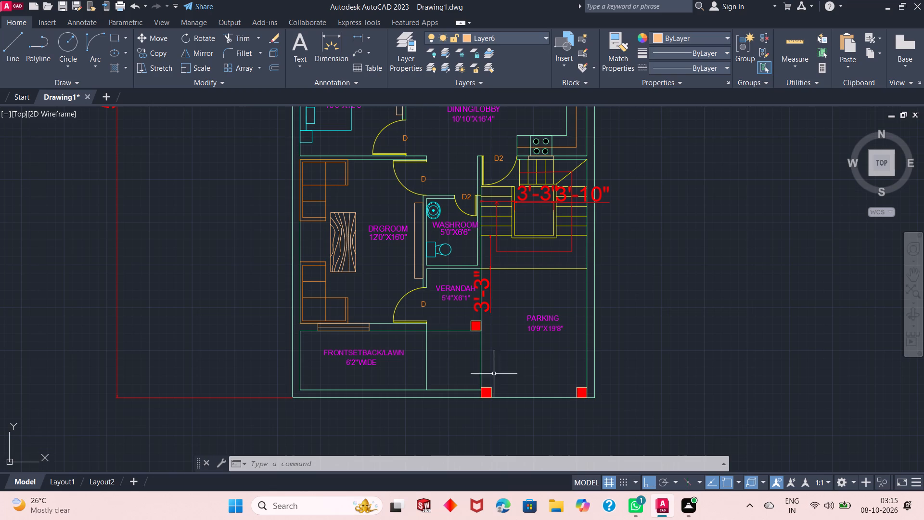
scroll(500, 365, "down", 2)
scroll(479, 185, "up", 1)
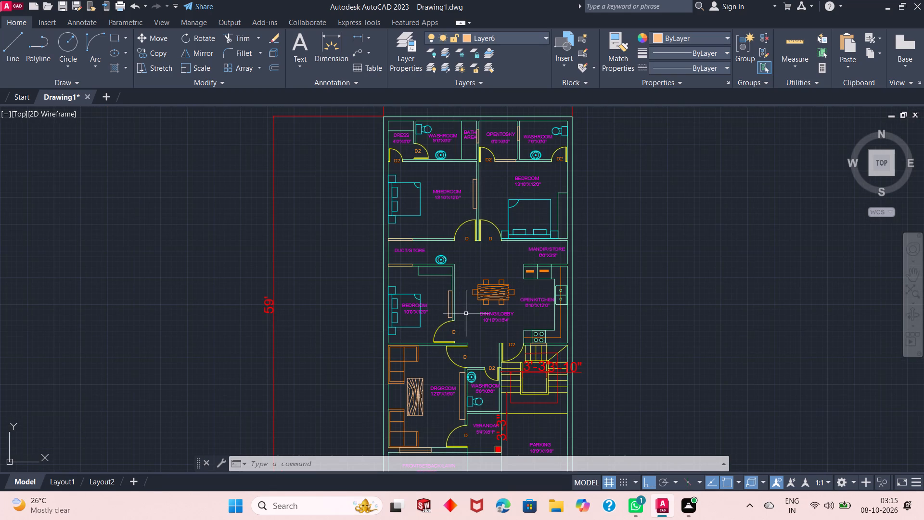
scroll(476, 295, "down", 1)
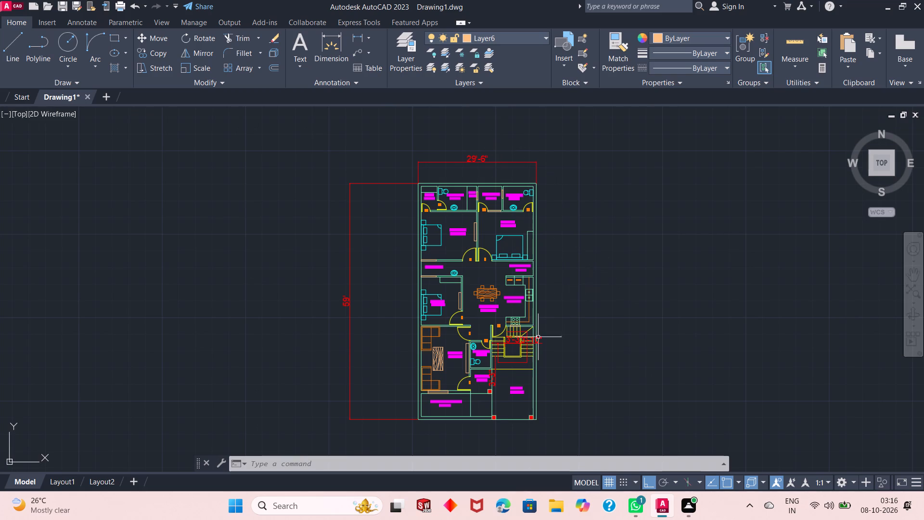
Turn off command log file recording with LOGFILEOFF.
left_click(289, 460)
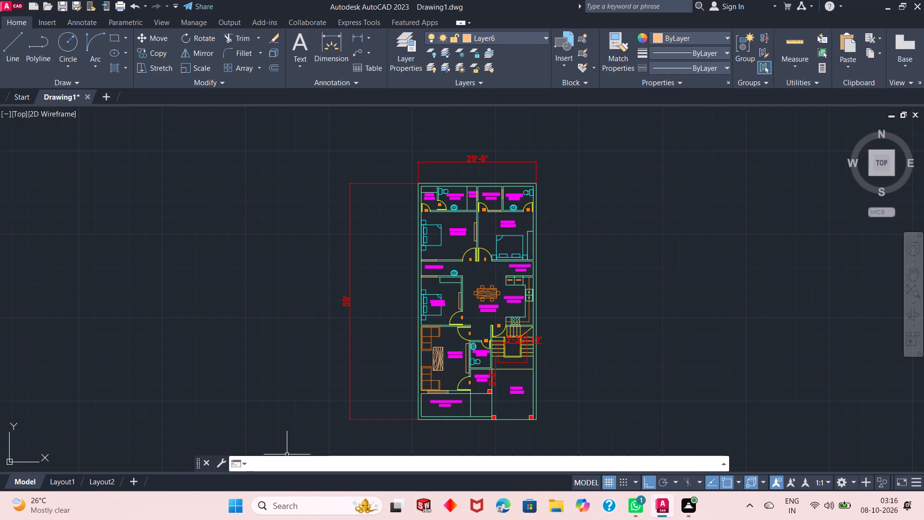
type("LOG")
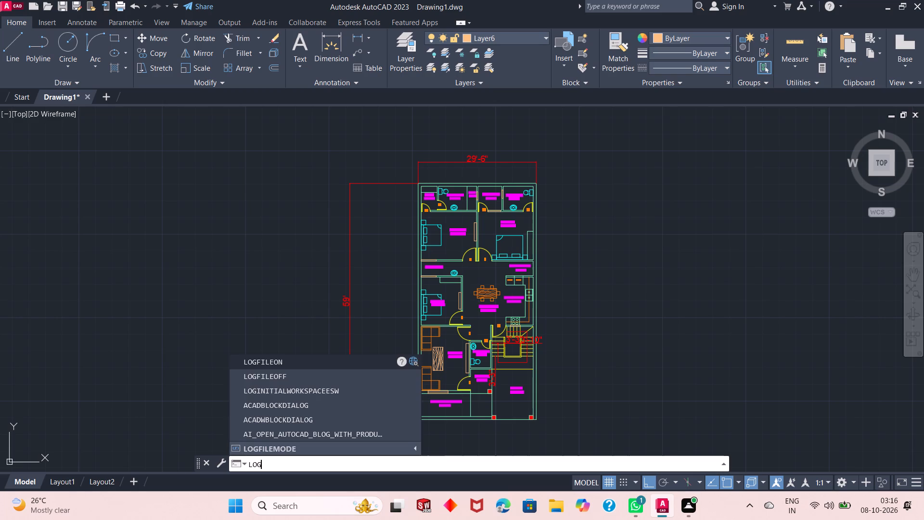
left_click(294, 375)
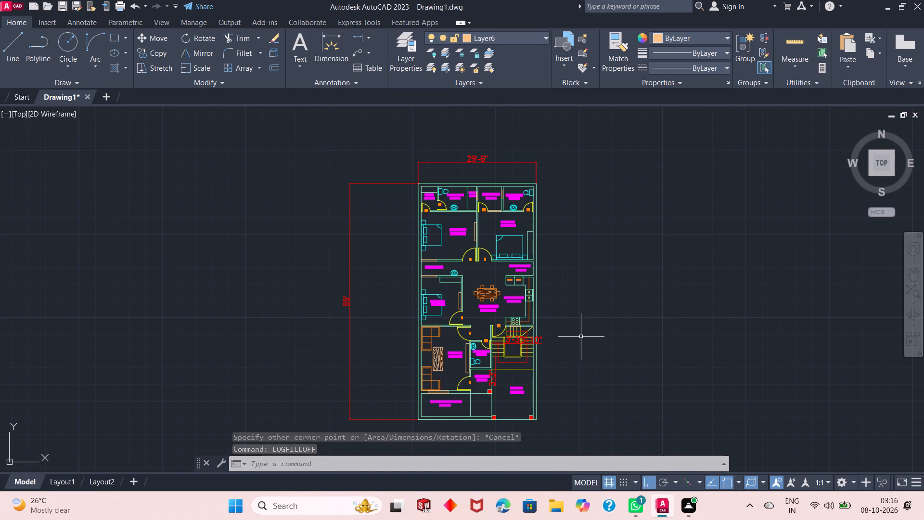
Save the drawing in the OneDrive folder as "3BHK house plan with car parking" in AutoCAD 2018 format.
key("ctrl+s")
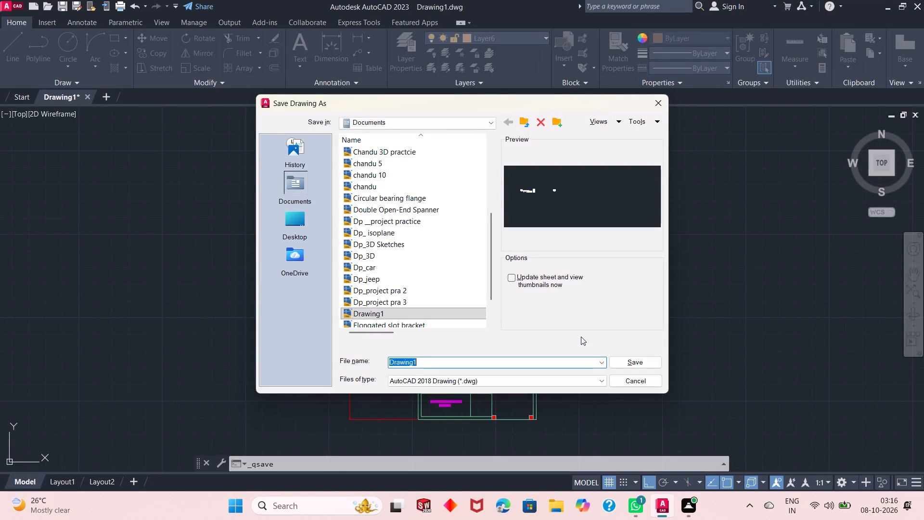
key("3")
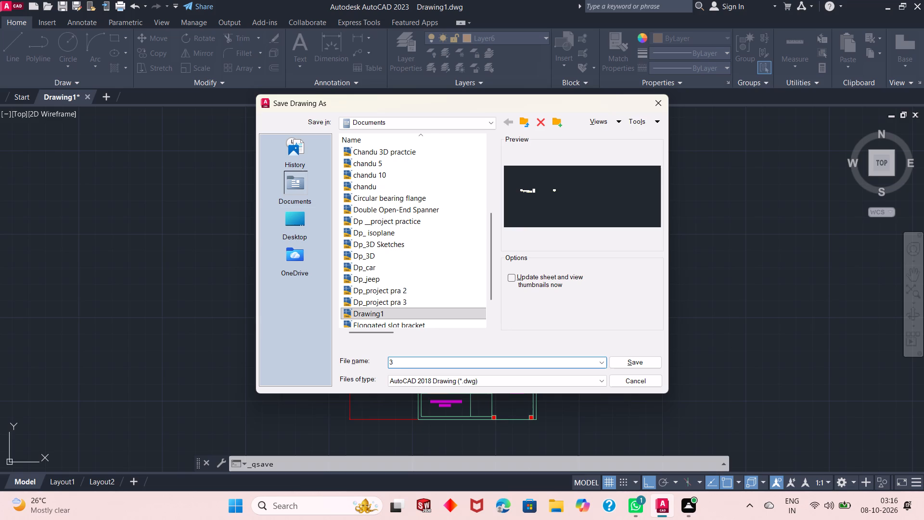
type("BHK")
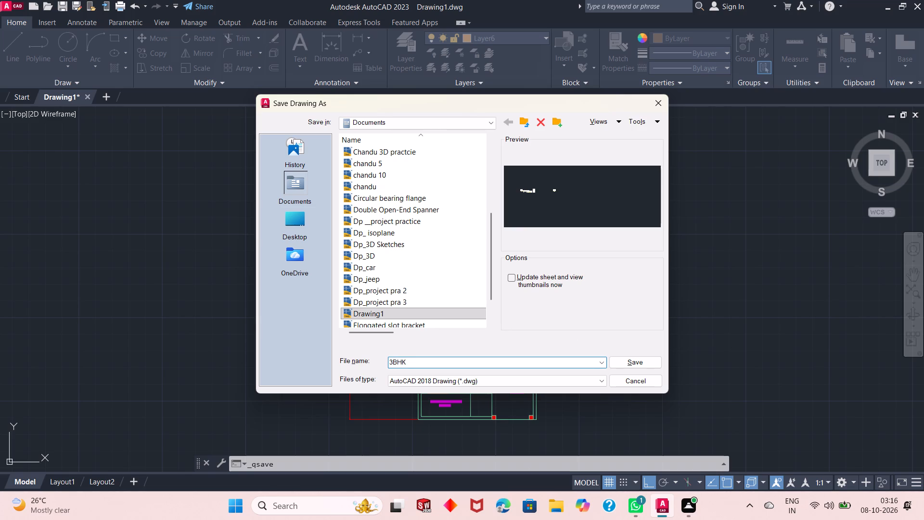
key("space")
type("house")
key("space")
type("plan with car parking")
left_click(301, 251)
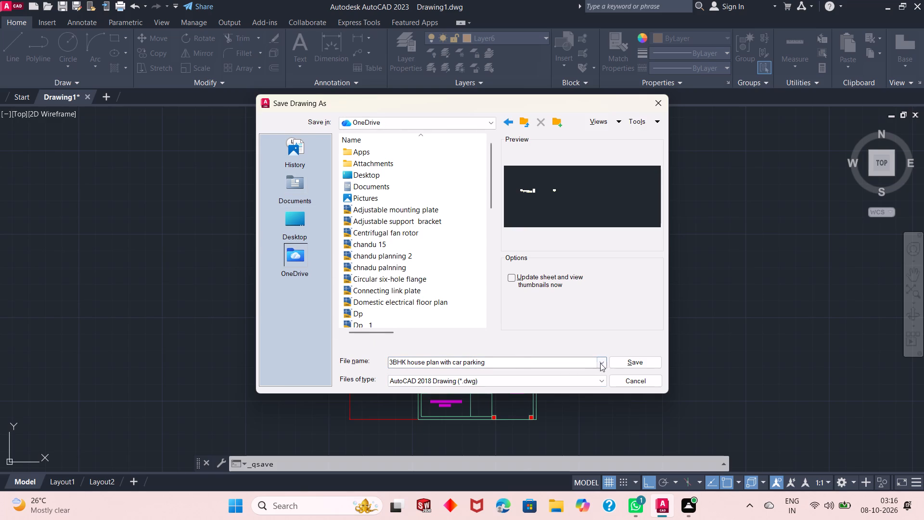
left_click(630, 363)
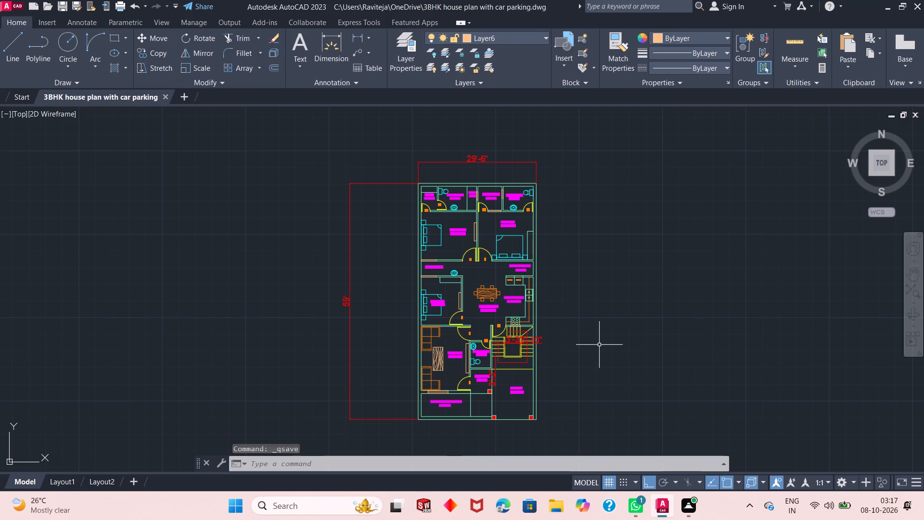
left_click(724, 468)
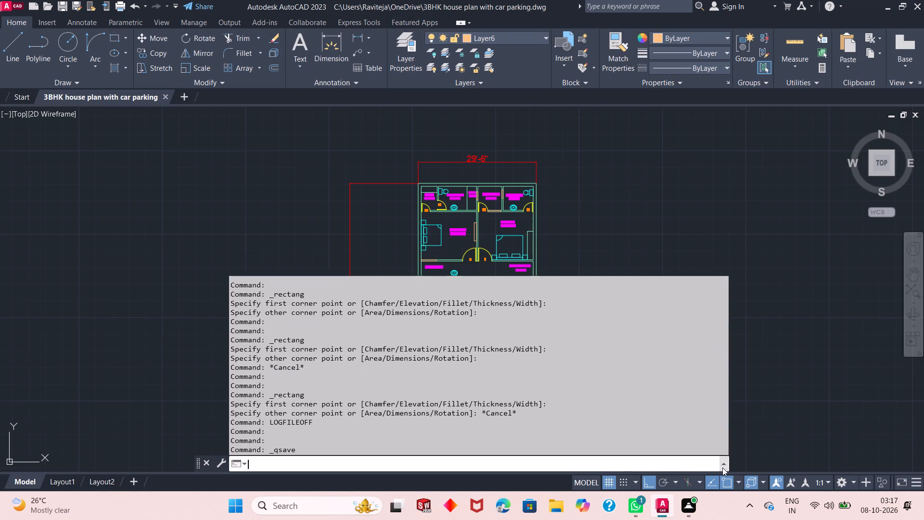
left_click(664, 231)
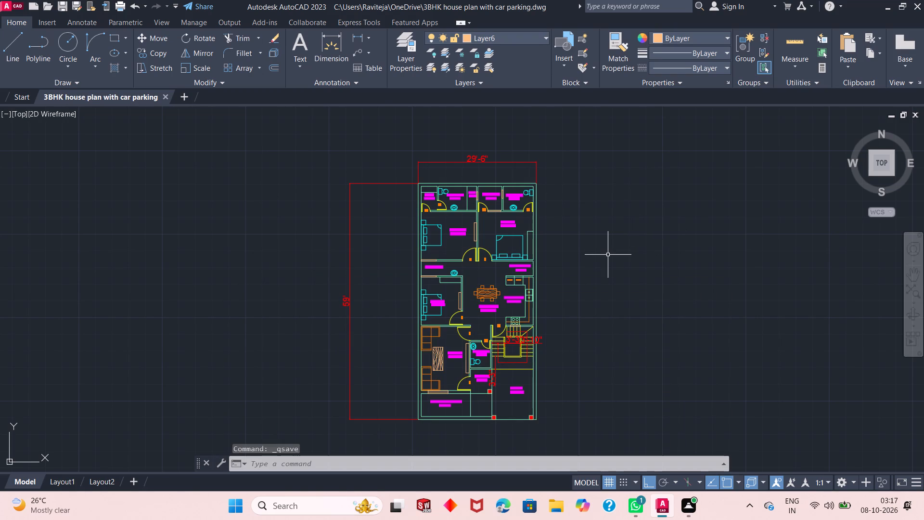
Set up a centred landscape plot using DWG To PDF.pc3 and ISO expand A4 (297.00 x 210.00 MM) paper.
type("plo")
key("Return")
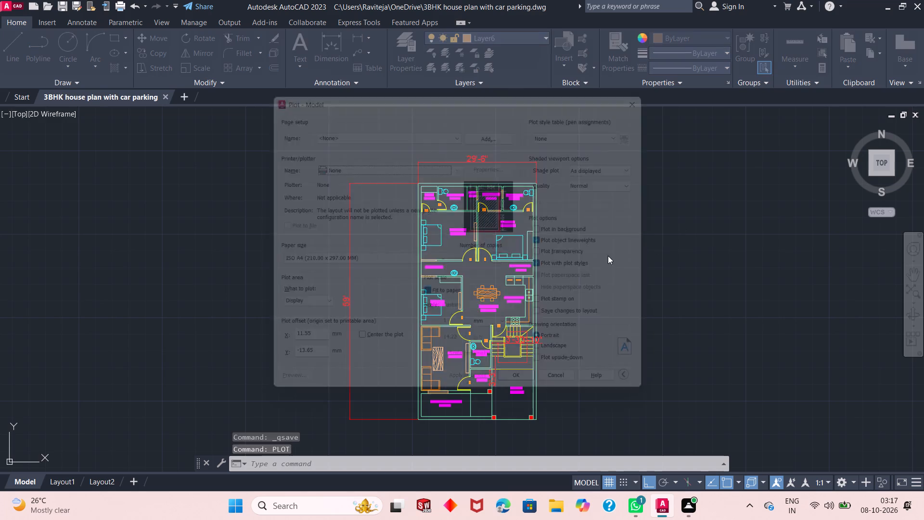
left_click(410, 169)
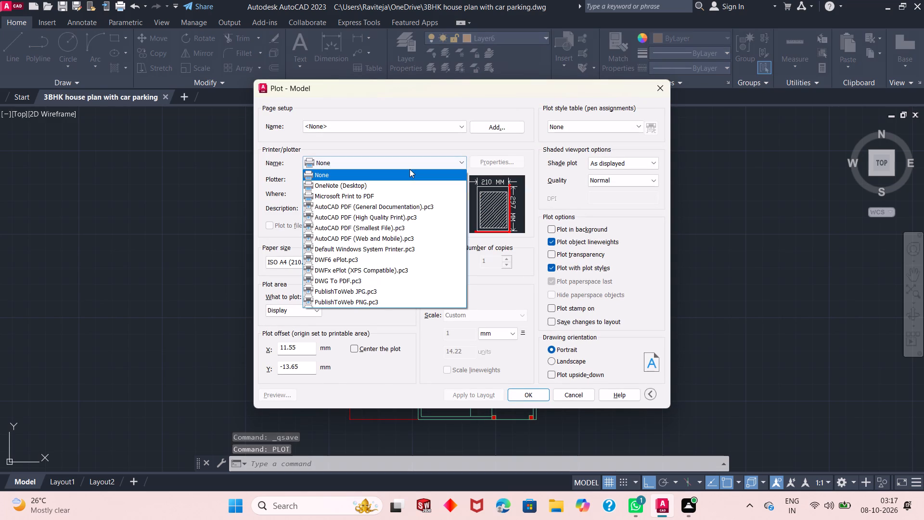
left_click(333, 282)
right_click(333, 282)
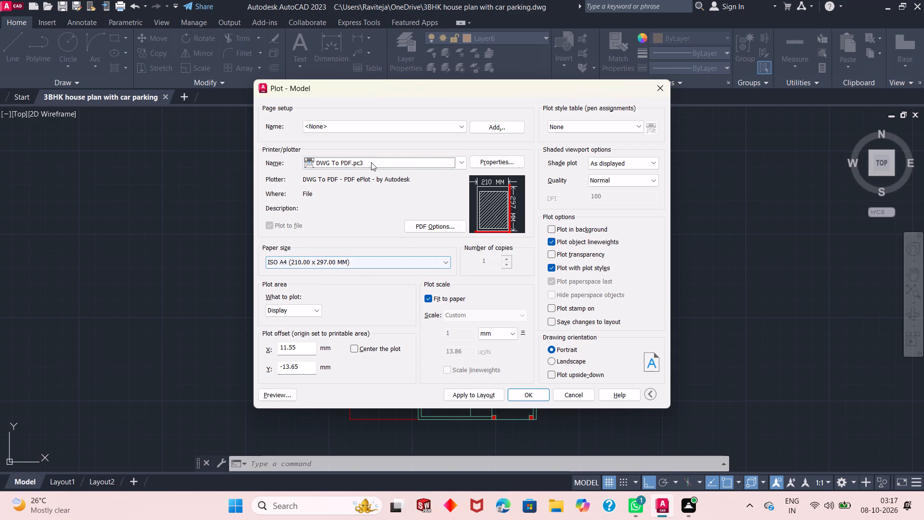
left_click(354, 163)
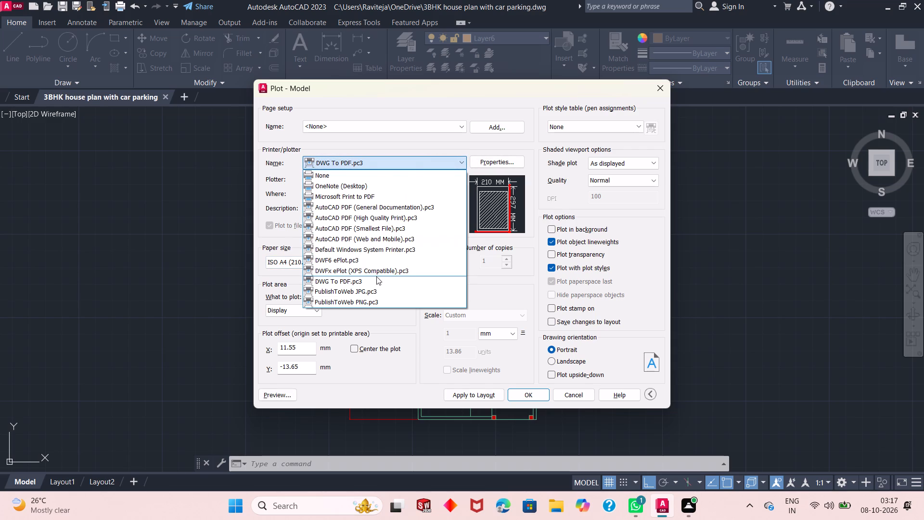
left_click(378, 278)
left_click(351, 263)
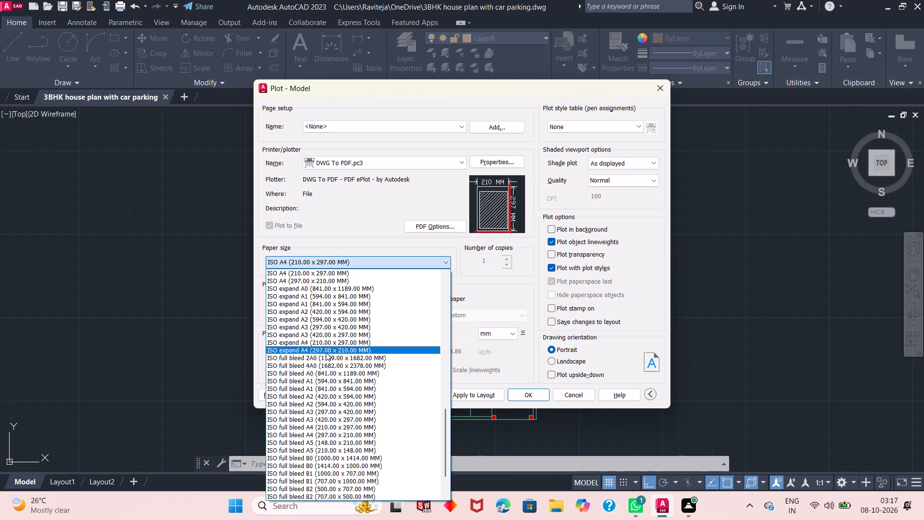
left_click(326, 351)
left_click(581, 362)
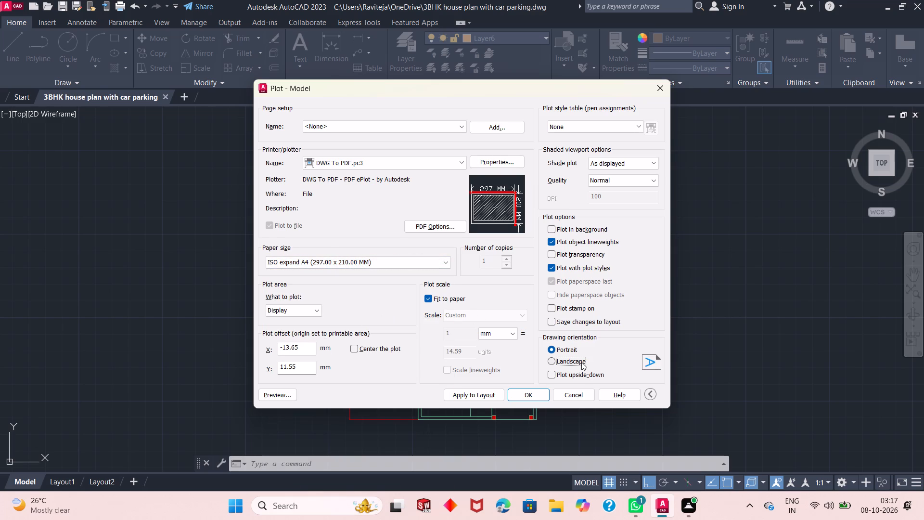
left_click(373, 350)
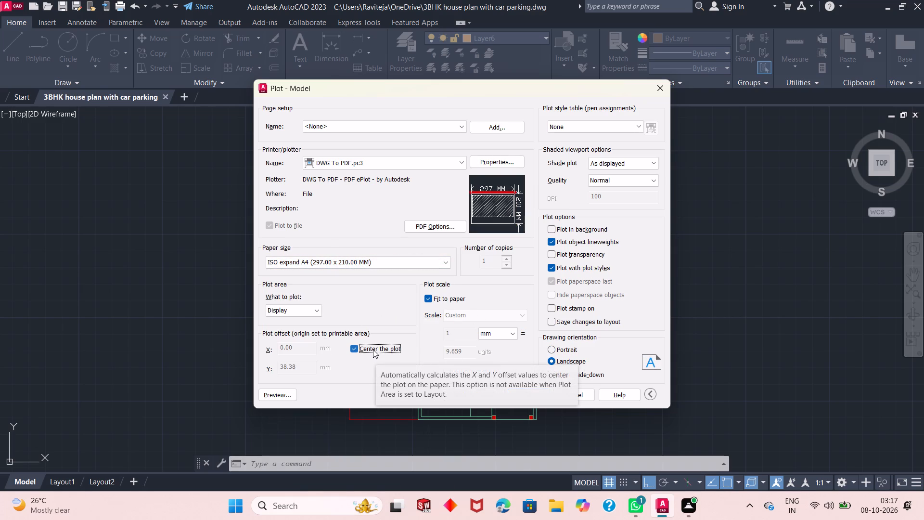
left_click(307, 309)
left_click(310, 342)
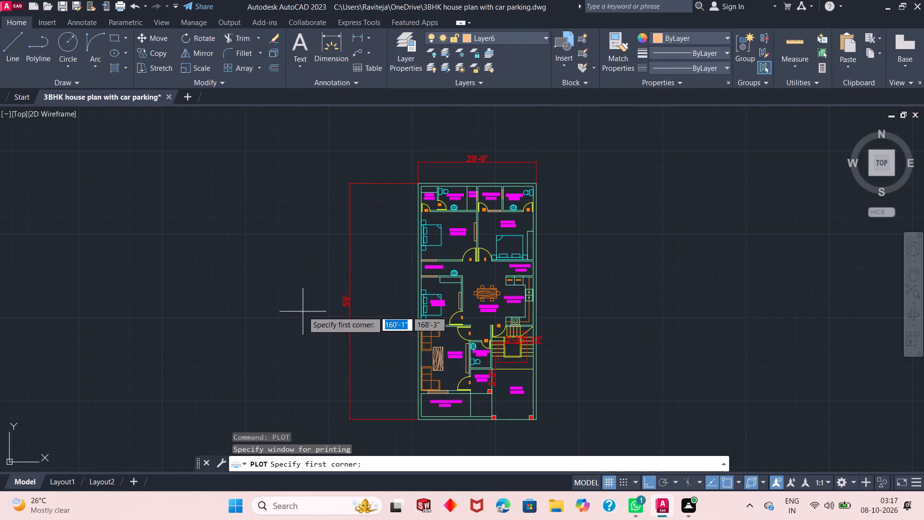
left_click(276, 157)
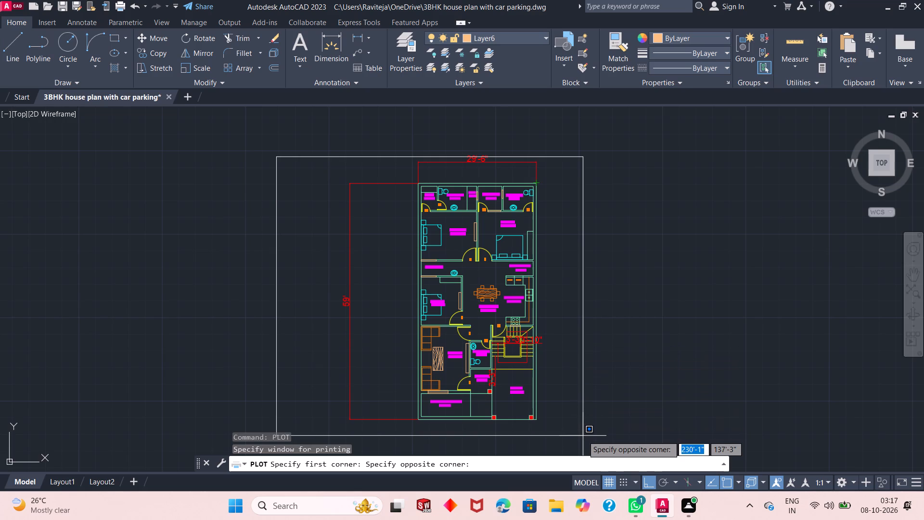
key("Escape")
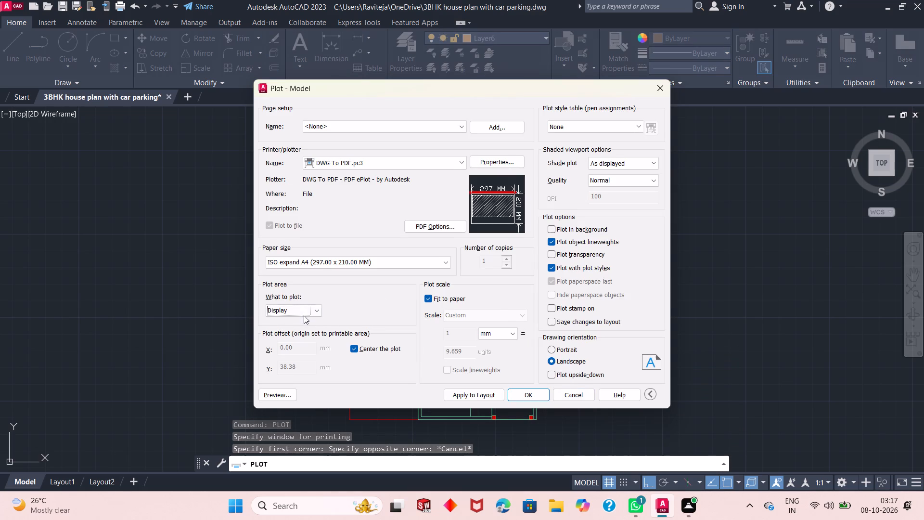
Set the plot area to a window enclosing the whole floor plan together with its overall dimensions.
left_click(304, 313)
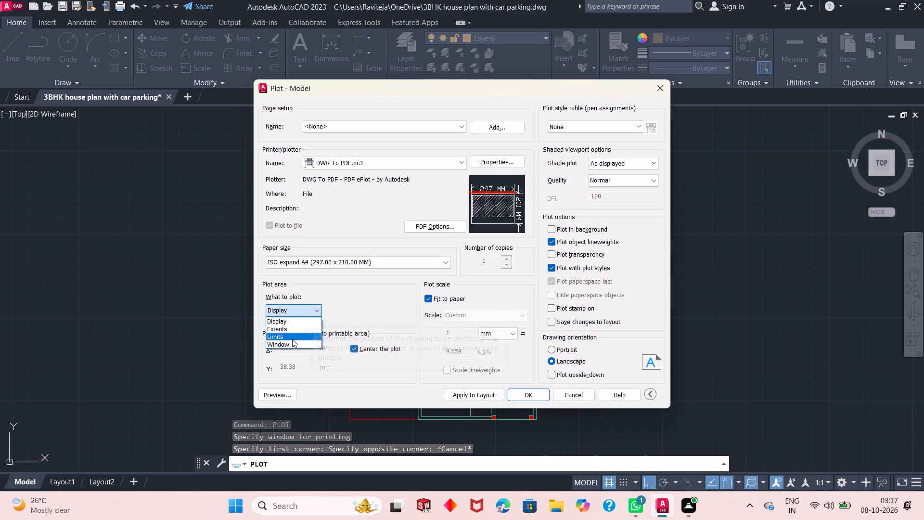
left_click(292, 342)
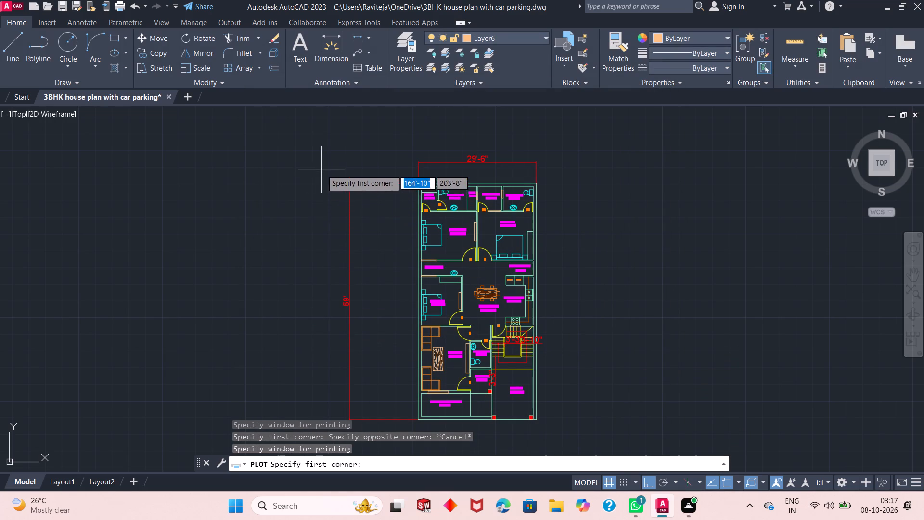
left_click(302, 129)
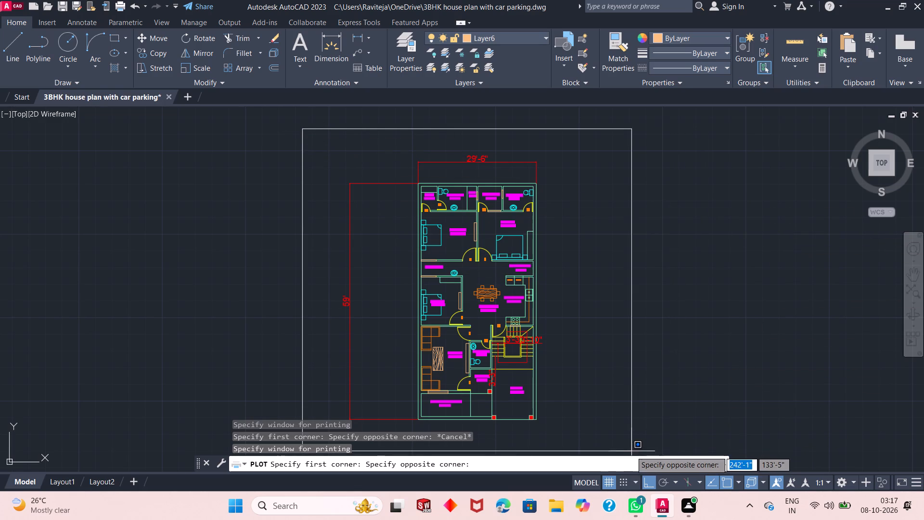
left_click(616, 451)
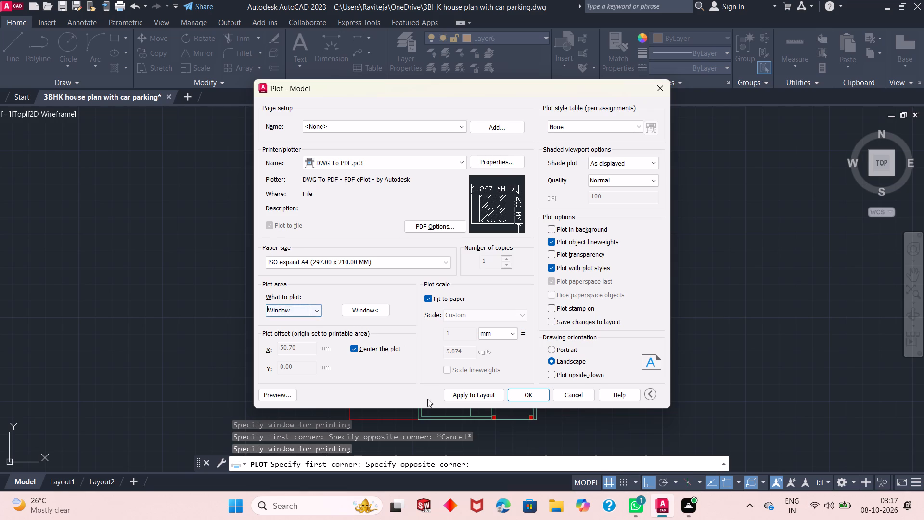
Plot the drawing to the OneDrive folder as "3BHK house plan with car parking-Model.pdf" and minimize the opened PDF.
left_click(544, 394)
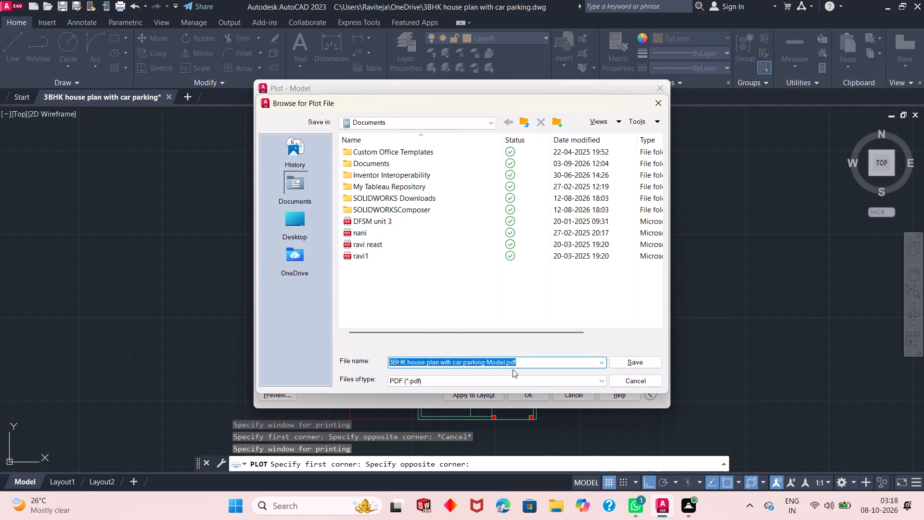
left_click(281, 260)
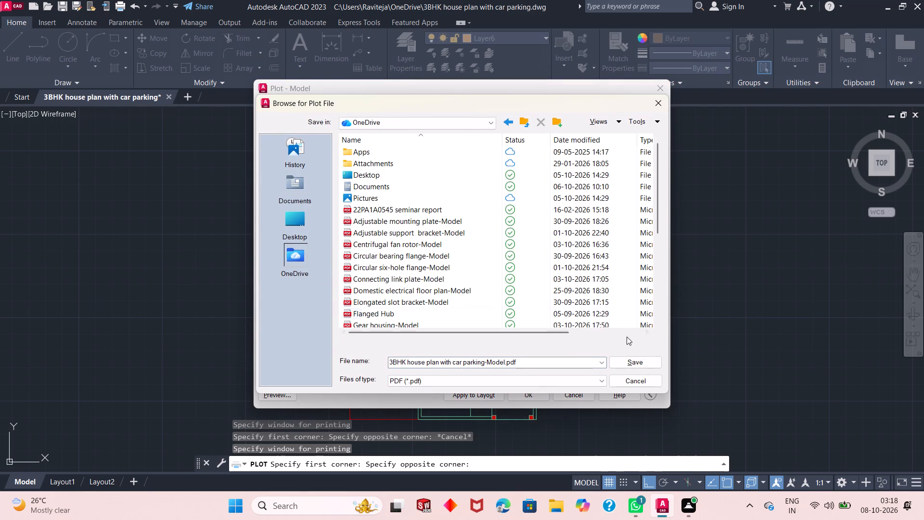
left_click(649, 364)
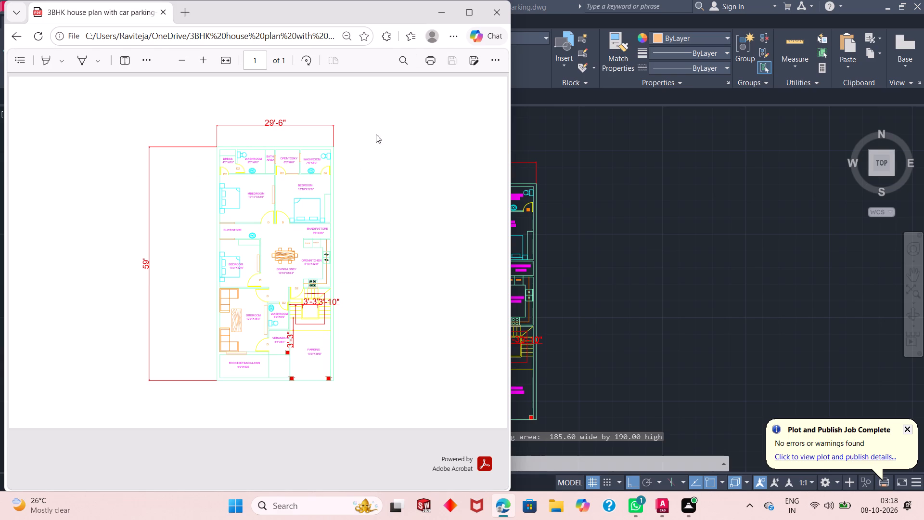
left_click(438, 13)
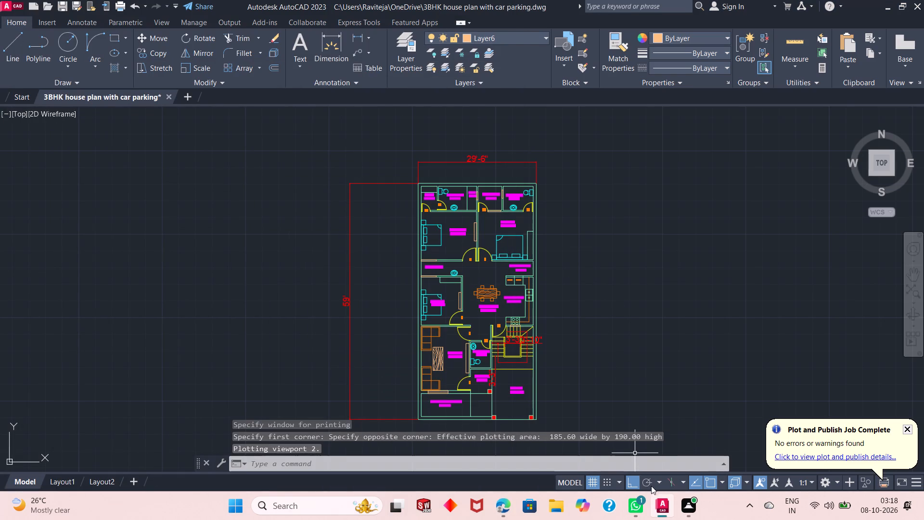